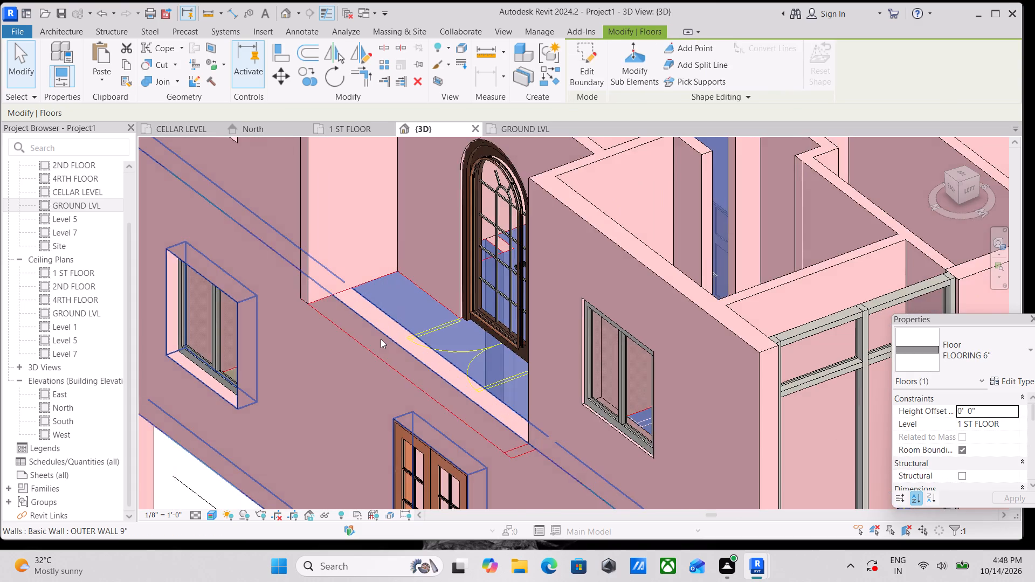
Deselect the first-floor balcony floor and examine the building's exterior around the recessed balcony in 3D.
scroll(381, 339, down, 3)
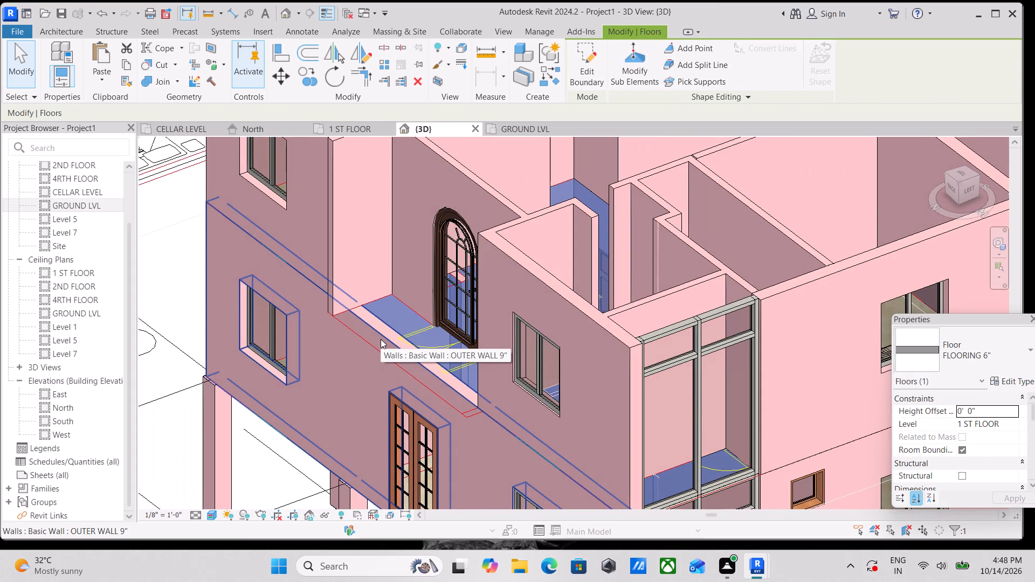
key(Escape)
scroll(390, 350, up, 1)
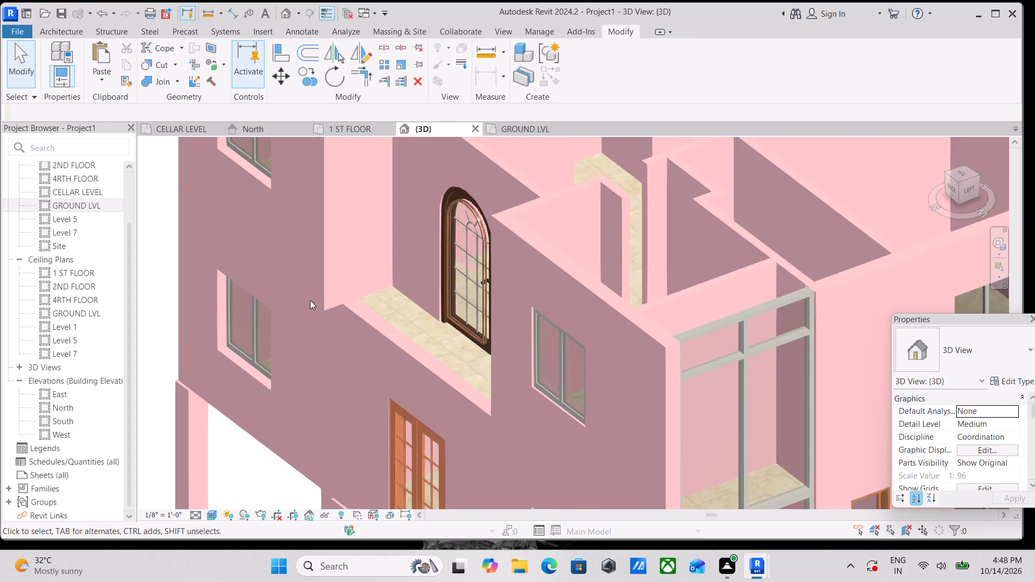
scroll(334, 306, down, 1)
middle_drag(335, 306, 385, 342)
scroll(399, 345, down, 2)
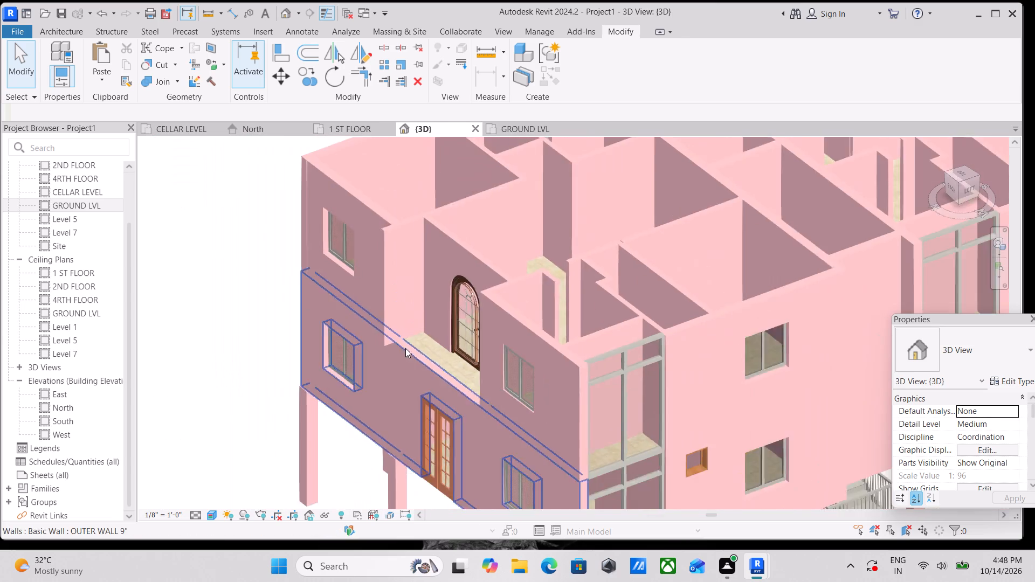
scroll(405, 348, down, 4)
middle_drag(453, 364, 443, 310)
scroll(442, 308, down, 1)
middle_drag(442, 308, 382, 311)
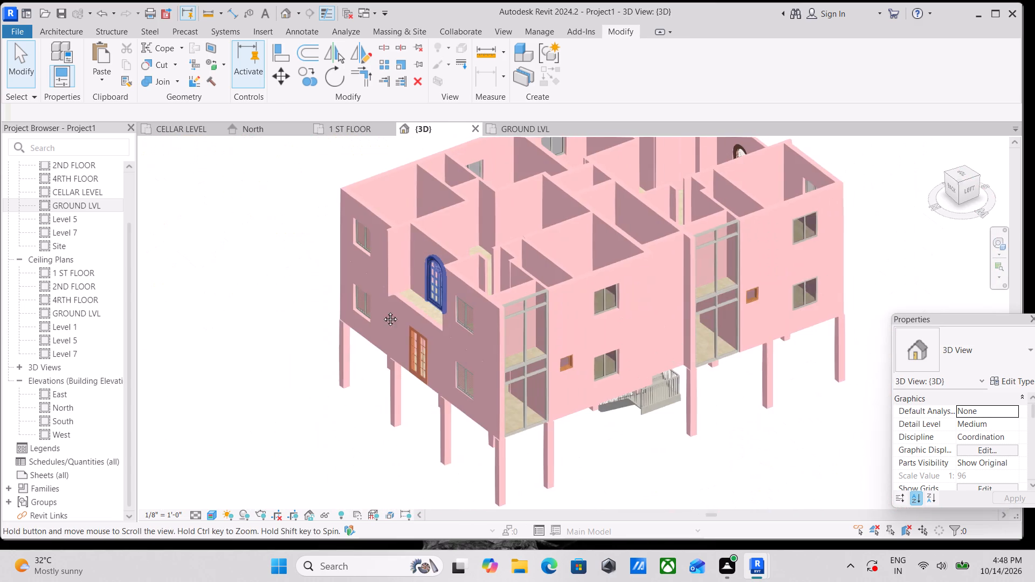
middle_drag(382, 311, 242, 328)
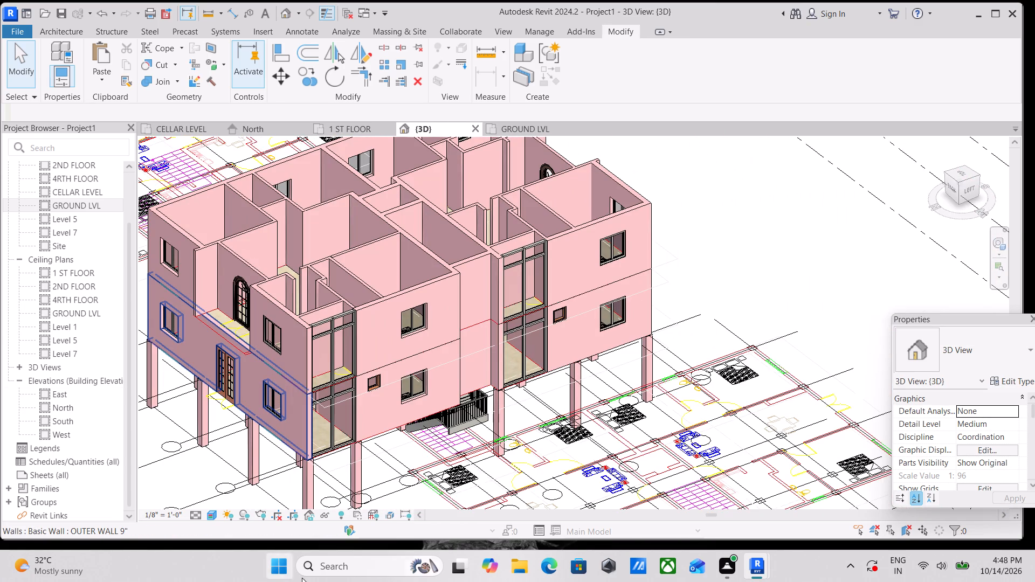
scroll(377, 581, up, 2)
scroll(409, 558, down, 4)
middle_drag(430, 565, 422, 552)
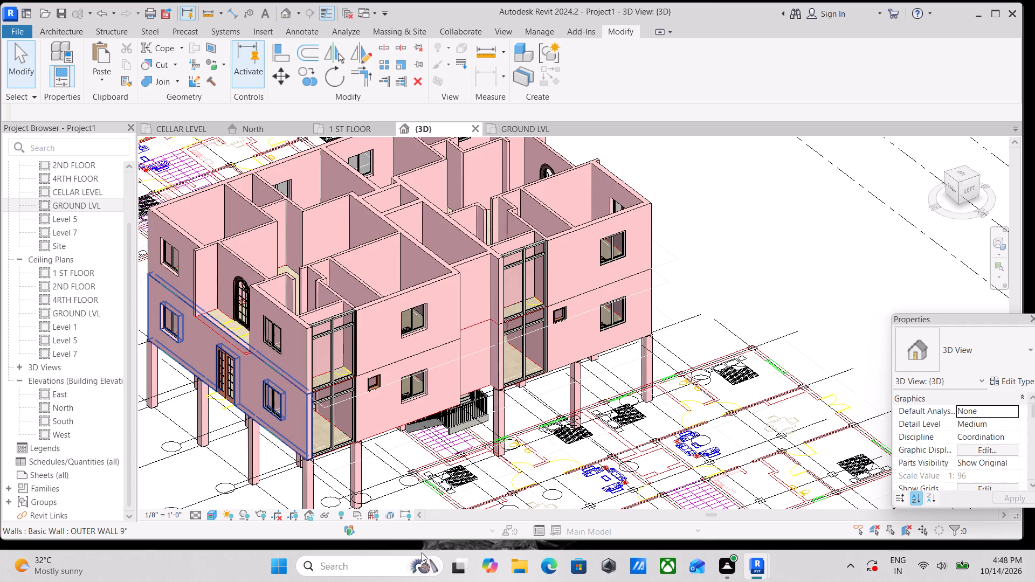
middle_drag(422, 552, 432, 512)
Inspect the first-floor balcony floor, its outer wall edge and the arched French door up close.
scroll(245, 337, up, 10)
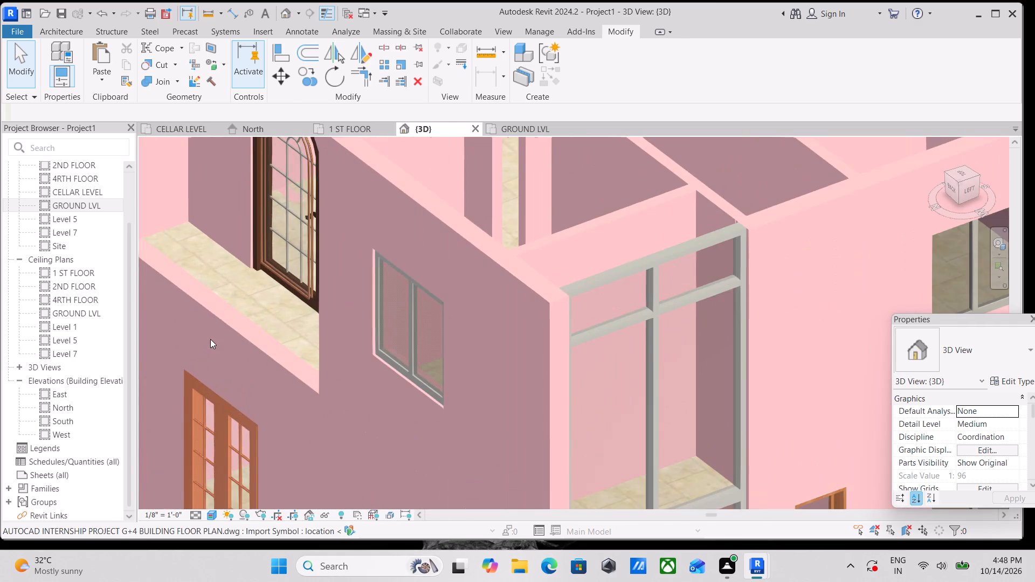
middle_drag(228, 327, 341, 327)
scroll(286, 316, down, 1)
middle_drag(286, 316, 259, 410)
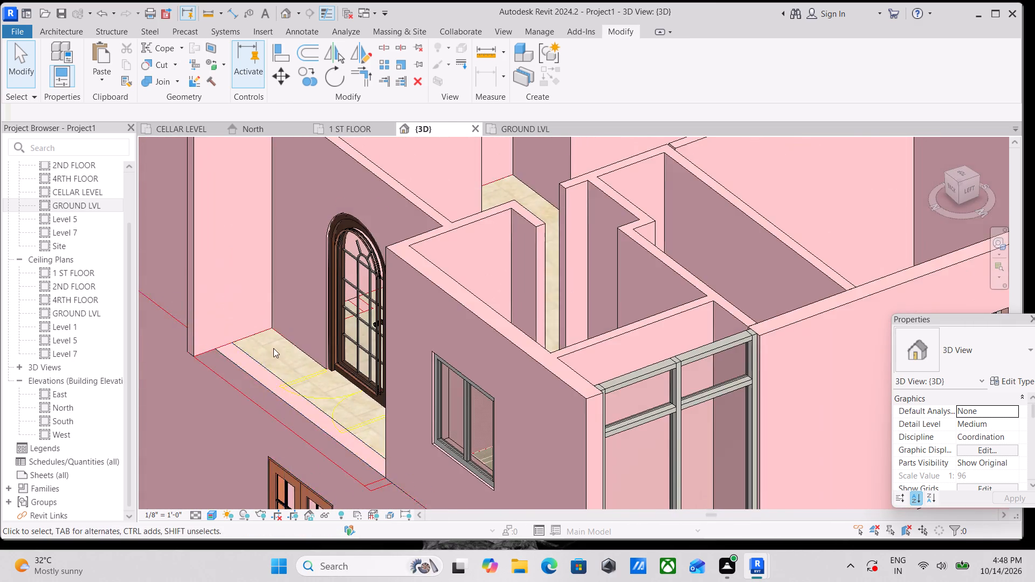
scroll(271, 345, up, 7)
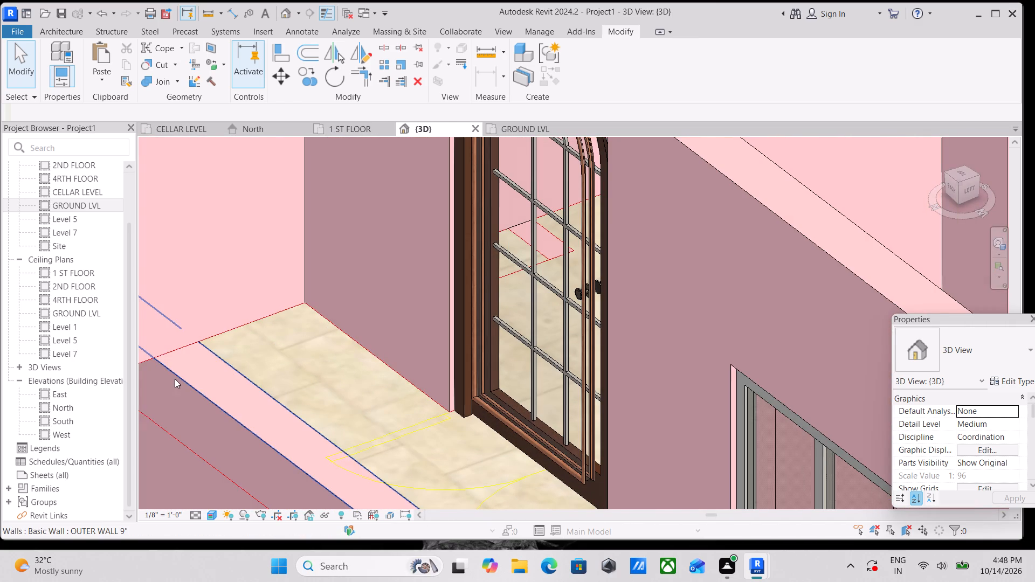
scroll(175, 379, down, 5)
middle_drag(257, 381, 302, 306)
scroll(310, 294, down, 3)
middle_drag(310, 294, 324, 274)
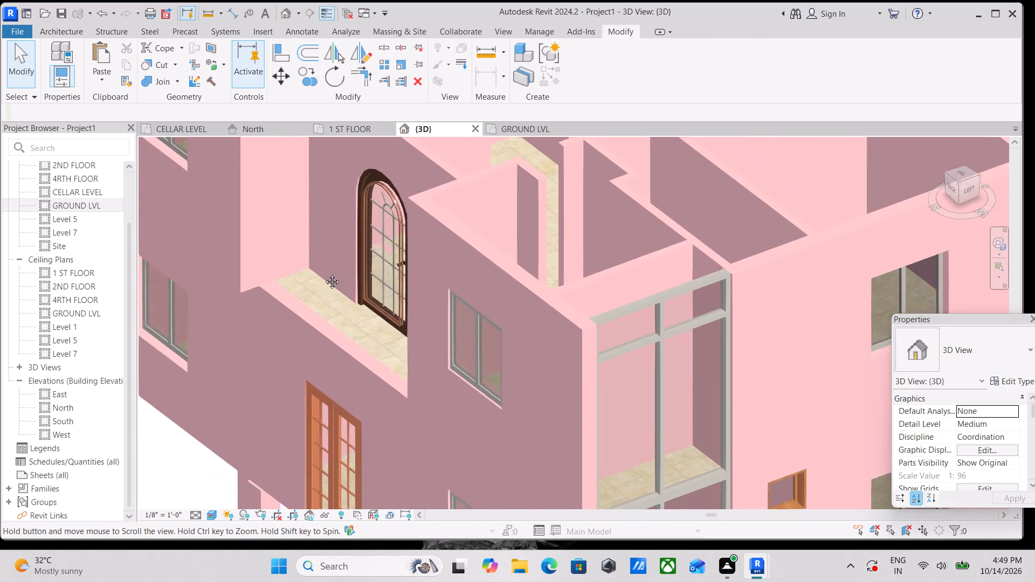
middle_drag(324, 274, 334, 263)
scroll(335, 260, down, 2)
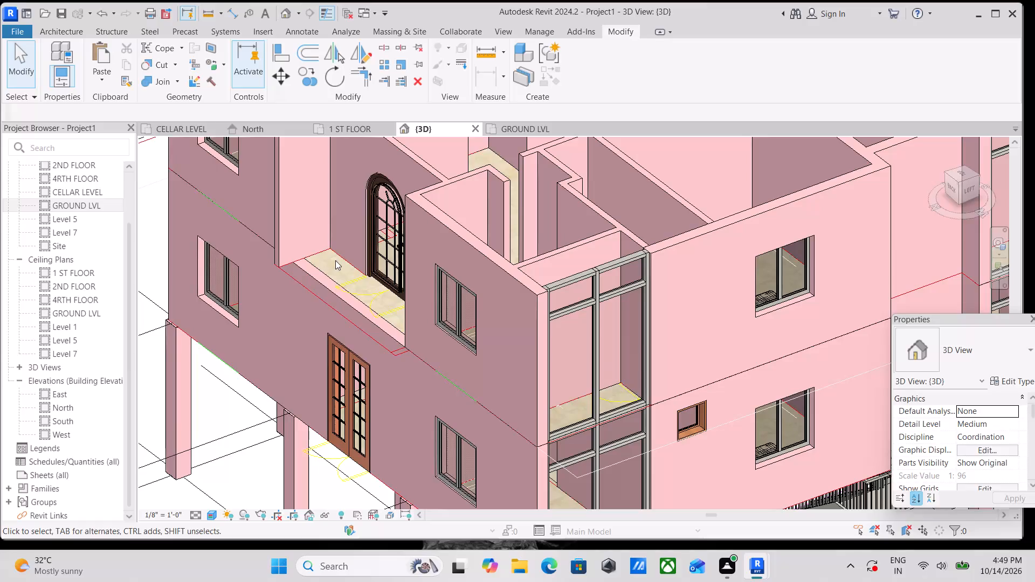
scroll(335, 260, down, 3)
middle_drag(305, 260, 294, 316)
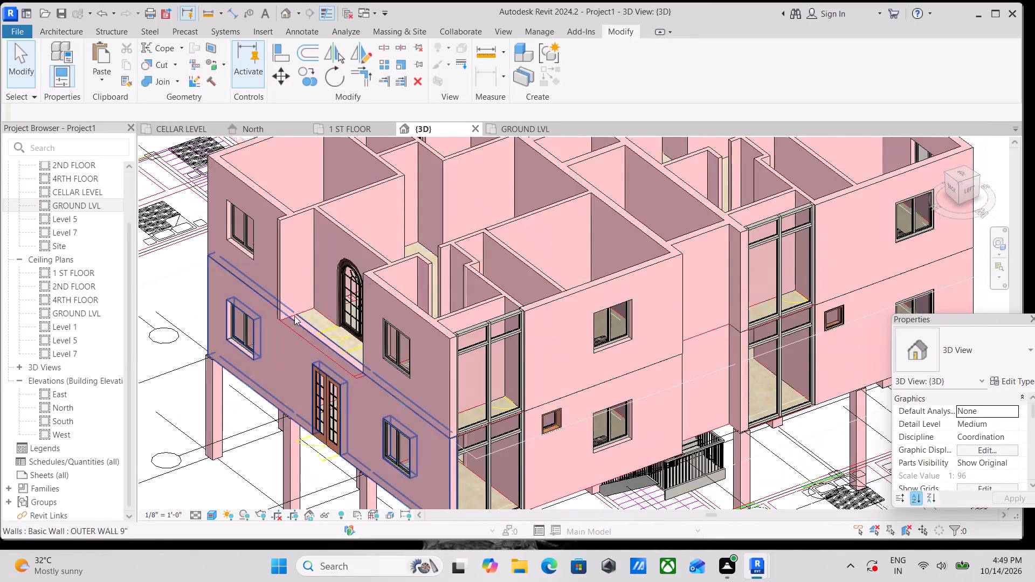
scroll(299, 300, down, 1)
middle_drag(299, 300, 204, 345)
scroll(221, 336, down, 3)
Orbit around the building to compare the left, front and back facades and their recessed balconies.
scroll(602, 278, up, 3)
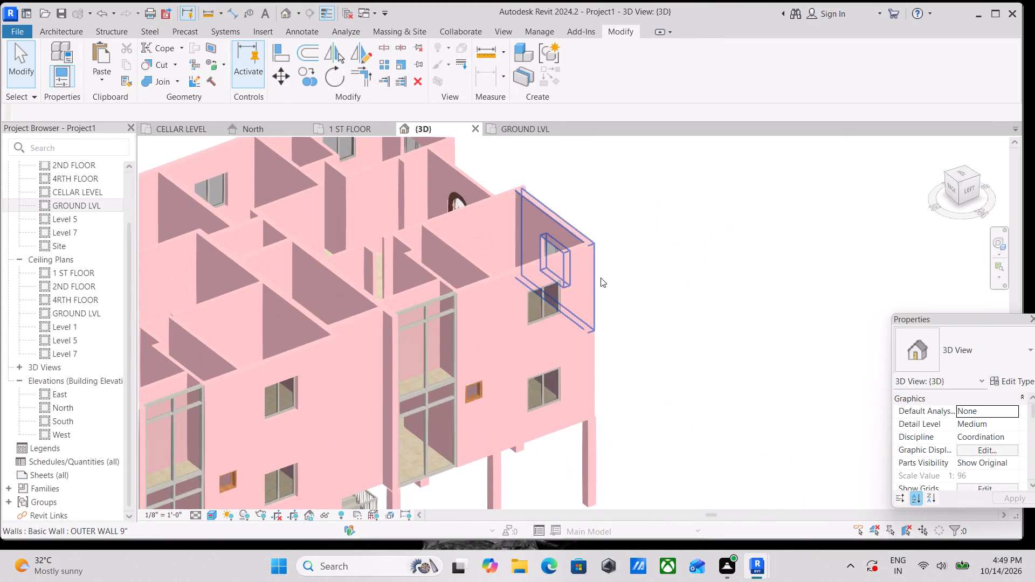
scroll(544, 313, up, 2)
shift+middle_drag(543, 314, 536, 316)
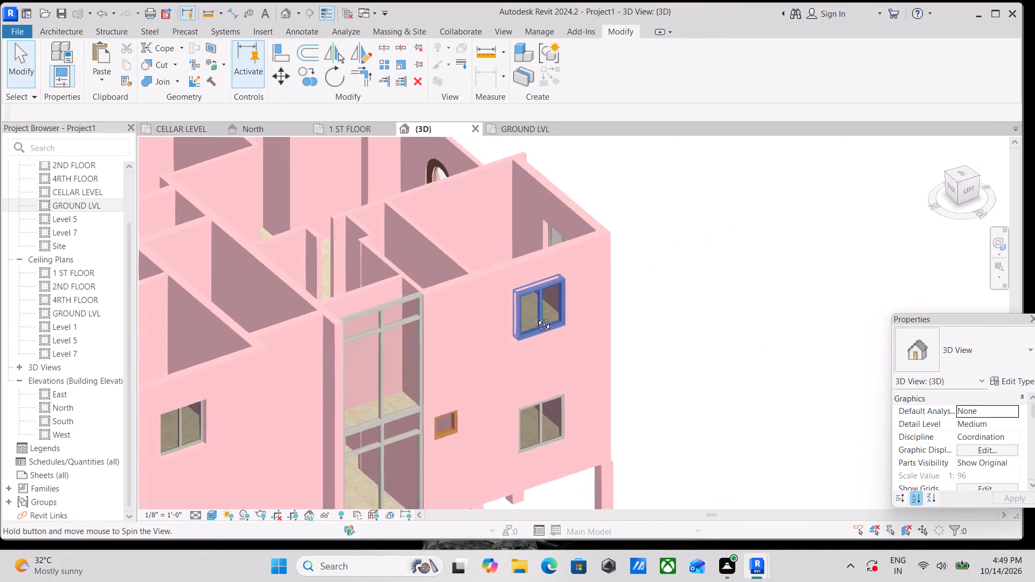
shift+middle_drag(536, 316, 385, 184)
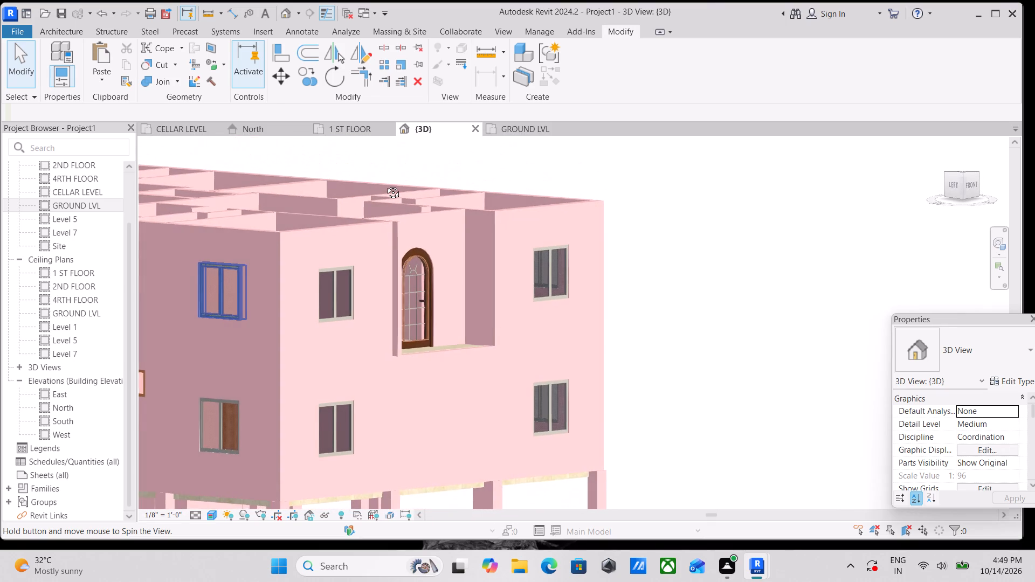
shift+middle_drag(385, 184, 408, 190)
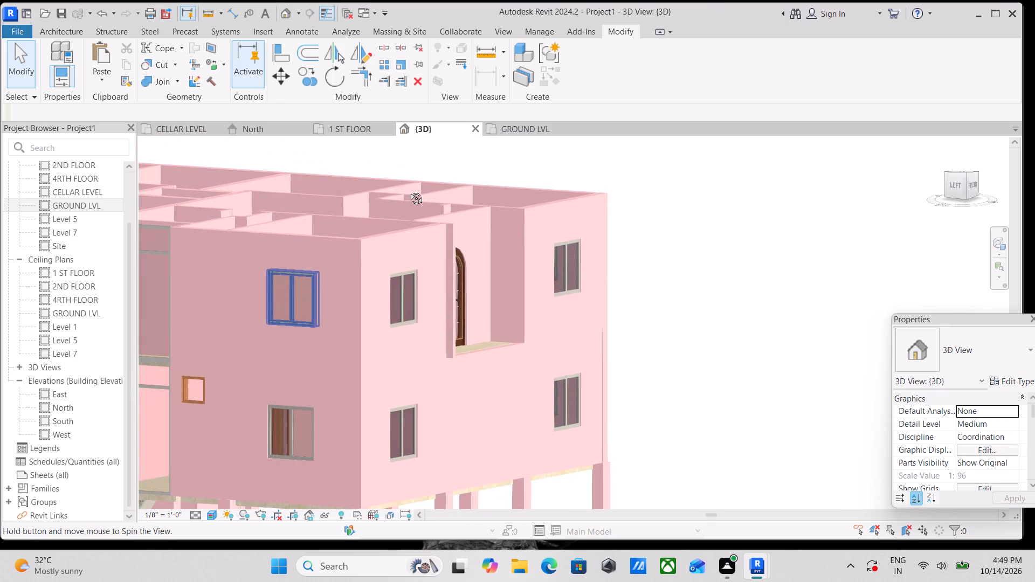
shift+middle_drag(408, 190, 381, 189)
shift+middle_drag(433, 253, 427, 256)
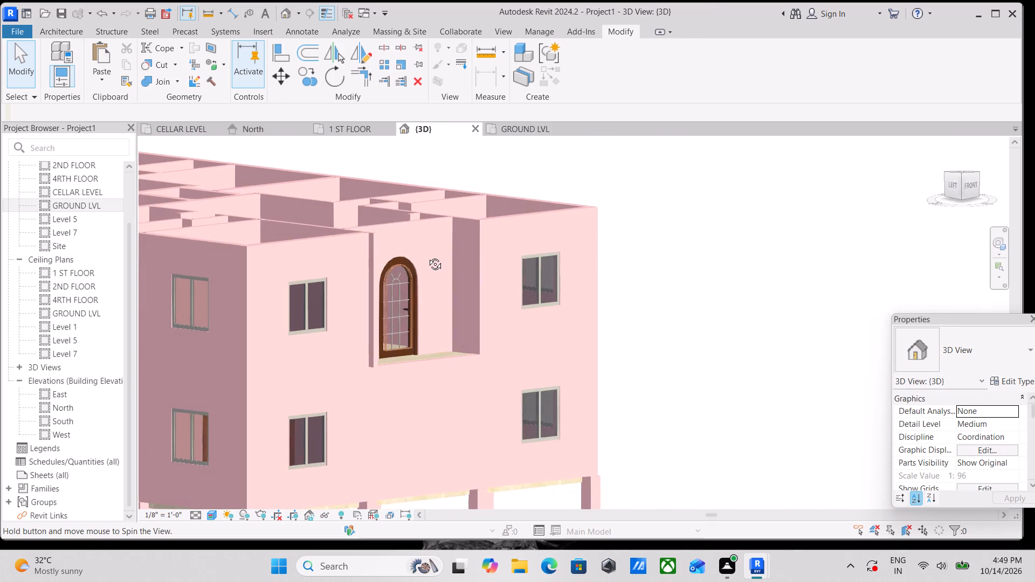
shift+middle_drag(427, 256, 537, 267)
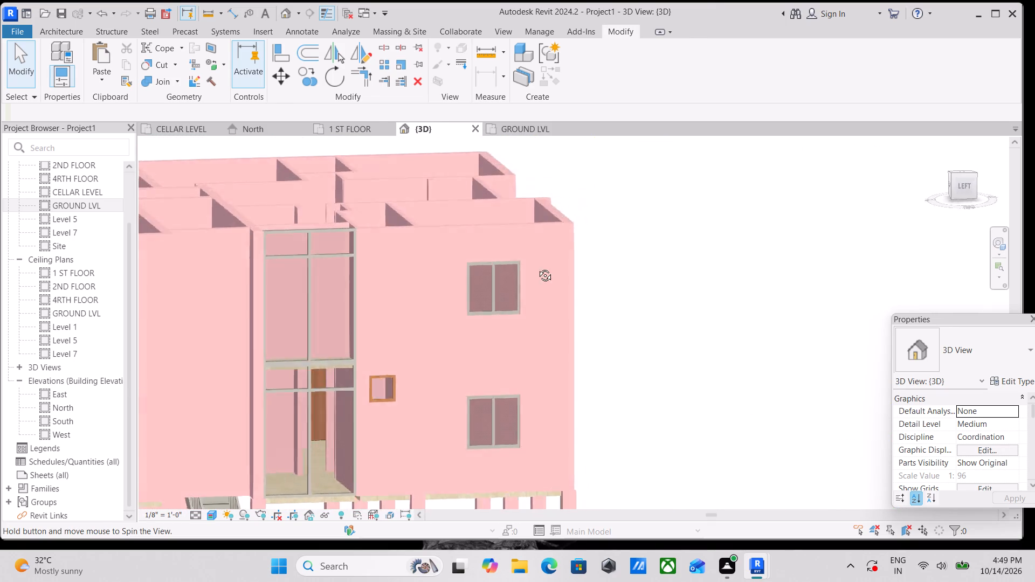
shift+middle_drag(537, 267, 518, 303)
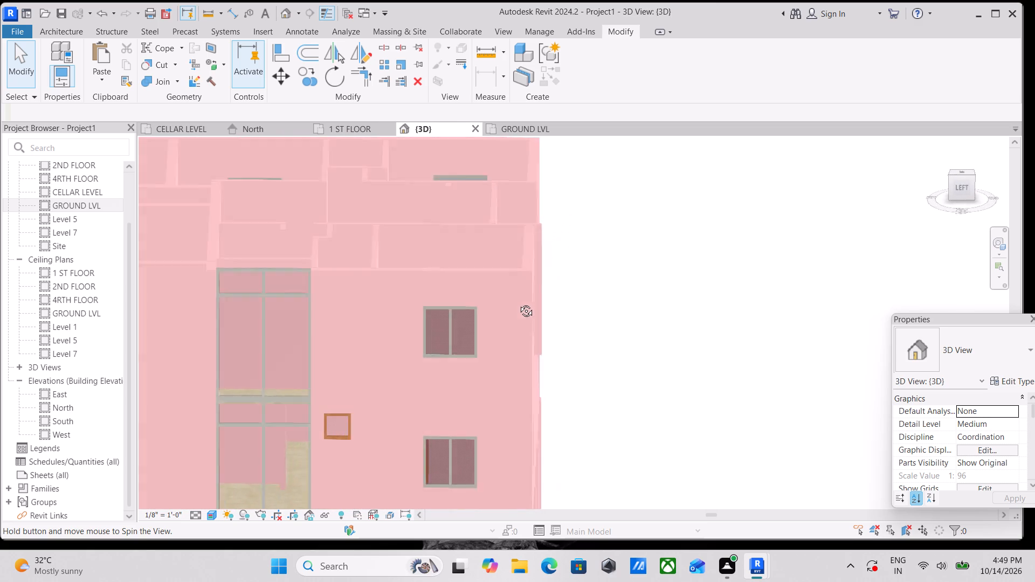
shift+middle_drag(518, 303, 553, 308)
shift+scroll(454, 309, up, 1)
shift+middle_drag(454, 309, 503, 300)
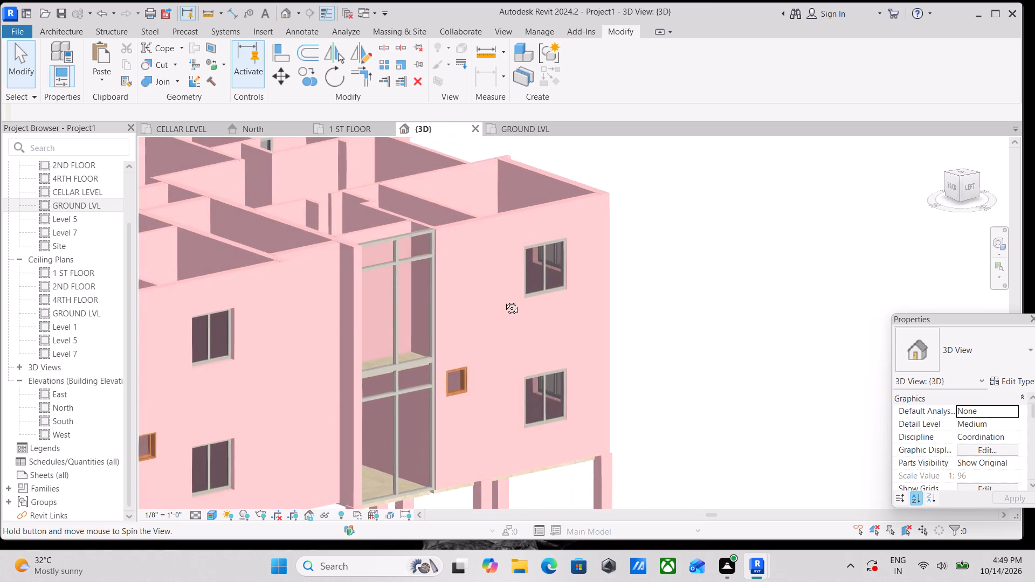
shift+middle_drag(503, 300, 300, 315)
scroll(300, 315, down, 3)
middle_drag(310, 303, 339, 281)
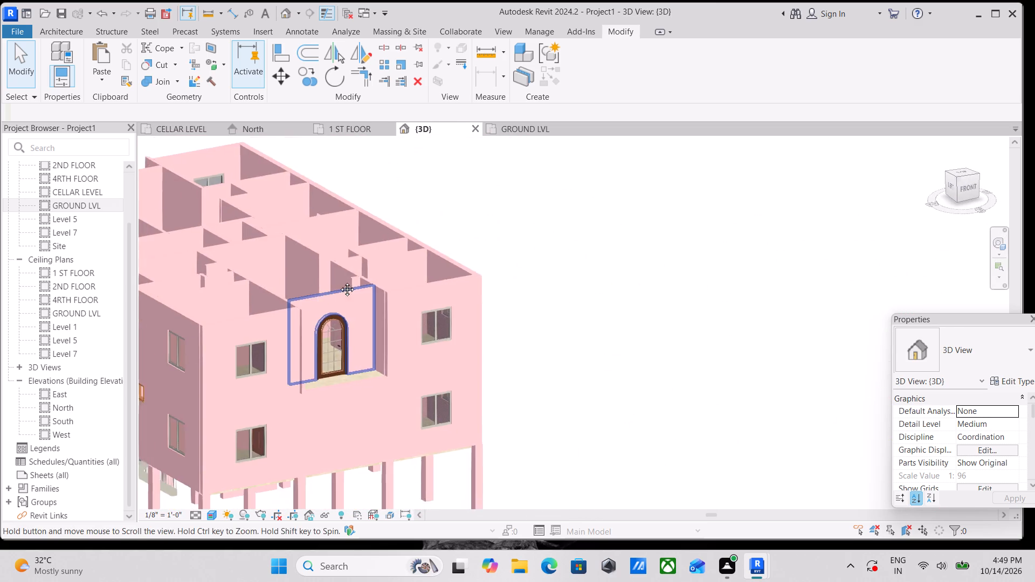
middle_drag(339, 281, 432, 229)
scroll(403, 261, up, 3)
shift+middle_drag(393, 264, 439, 281)
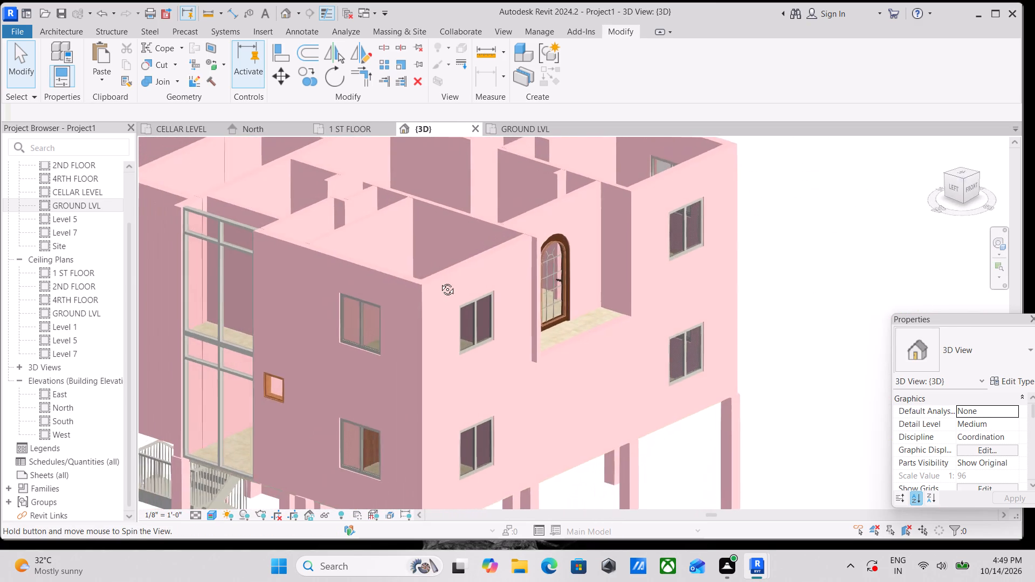
shift+middle_drag(439, 281, 471, 298)
shift+middle_drag(377, 284, 521, 255)
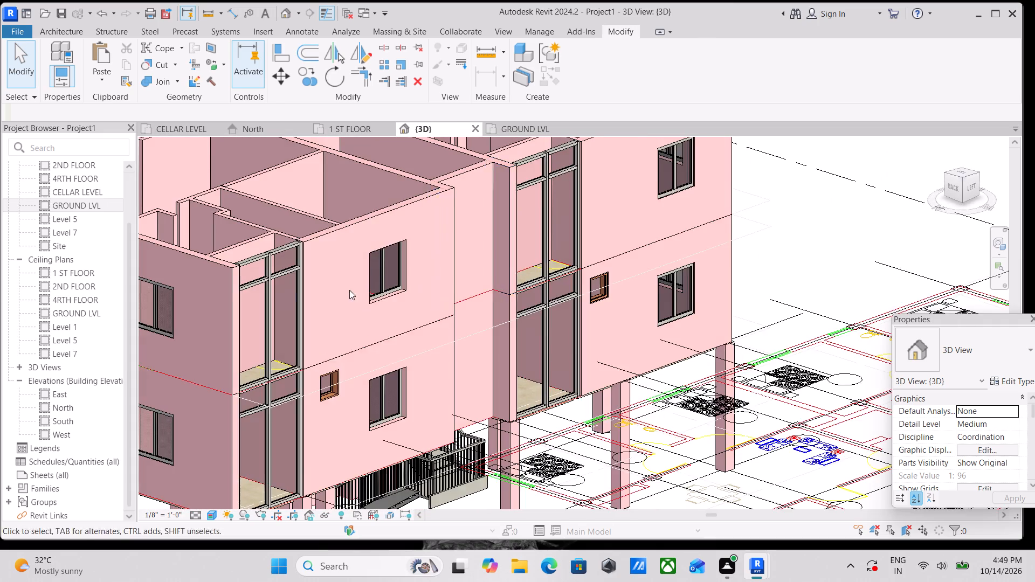
shift+middle_drag(350, 289, 454, 295)
scroll(333, 326, down, 1)
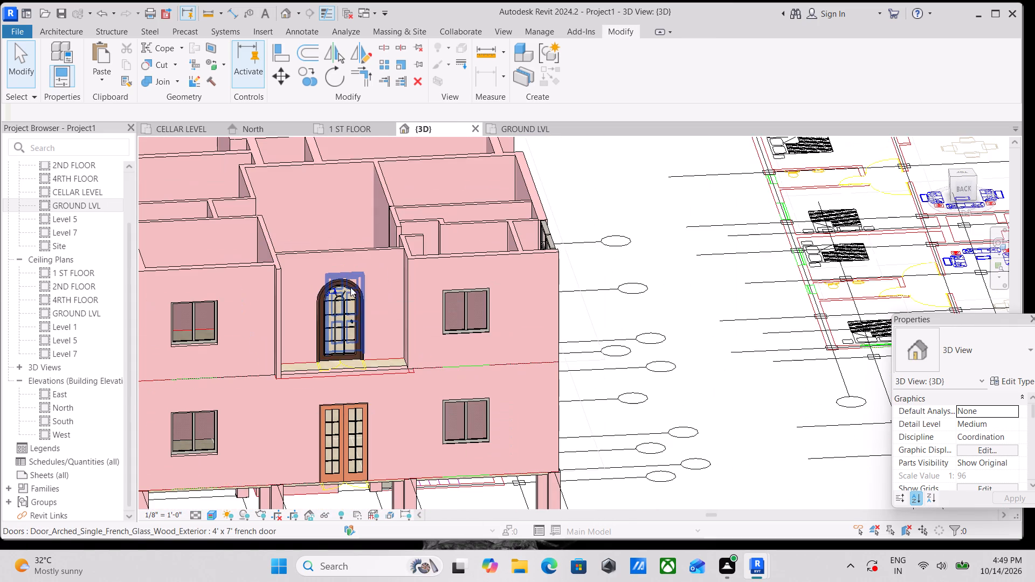
Examine where the back balcony floor meets the OUTER WALL 9" below the arched door, briefly selecting that wall.
scroll(332, 355, up, 7)
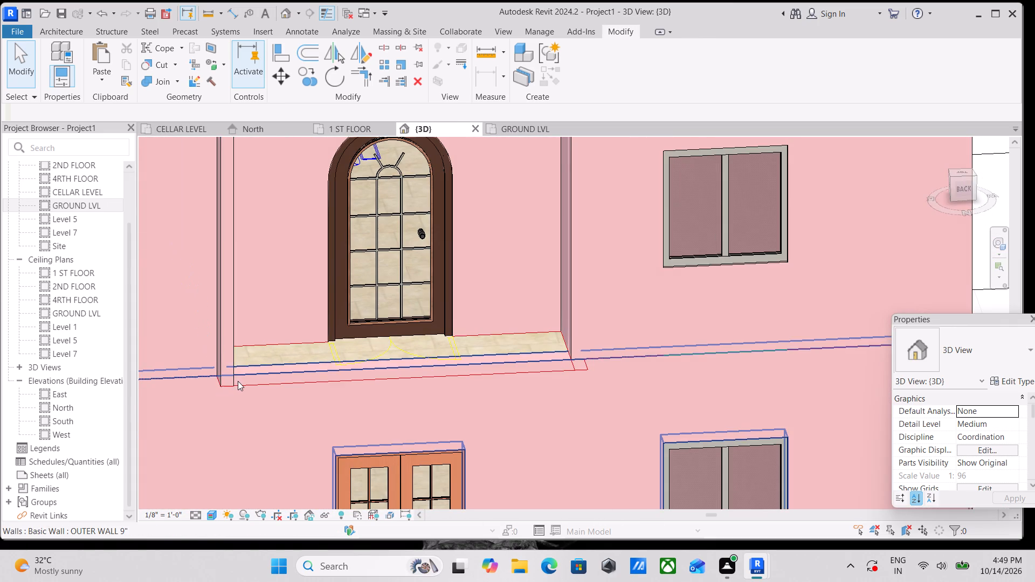
scroll(238, 381, down, 4)
scroll(239, 377, up, 3)
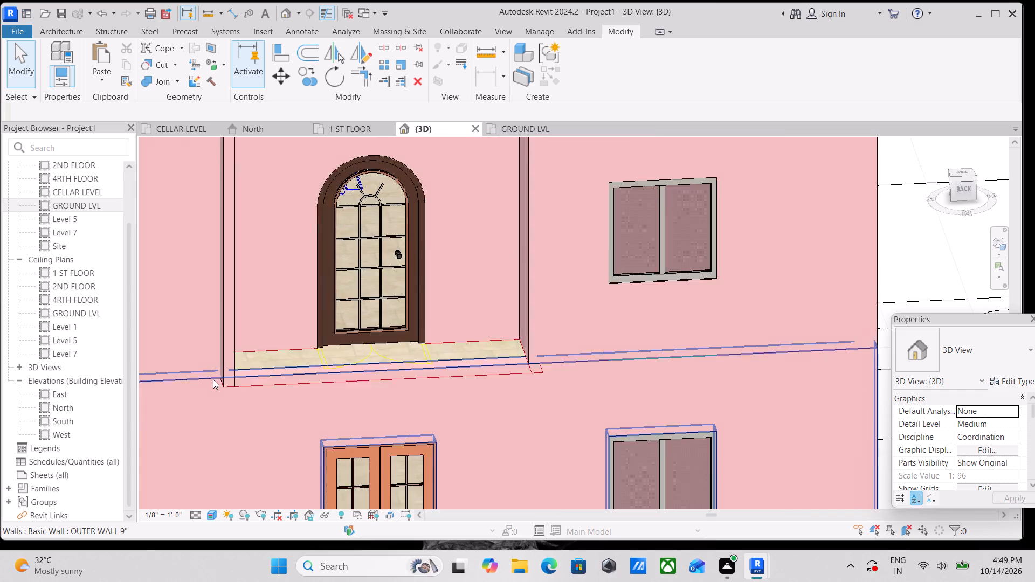
scroll(213, 378, up, 4)
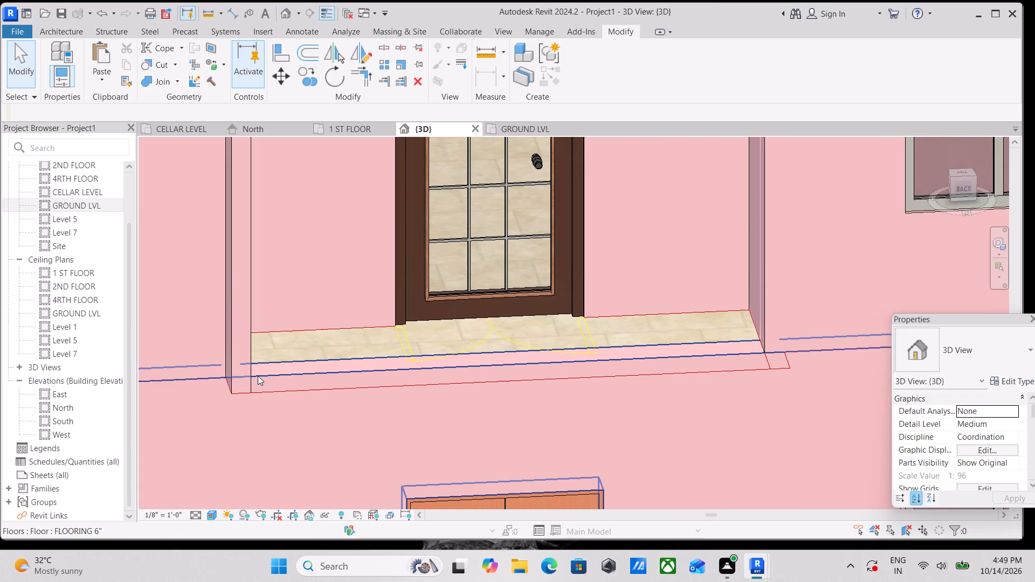
shift+middle_drag(314, 387, 287, 393)
scroll(291, 393, down, 2)
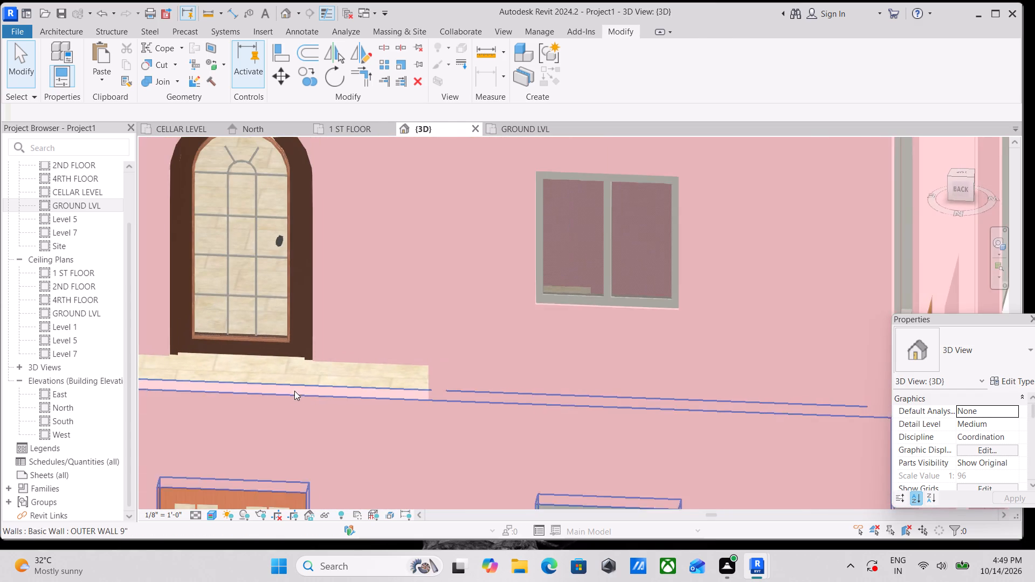
scroll(290, 376, down, 2)
middle_drag(290, 376, 425, 369)
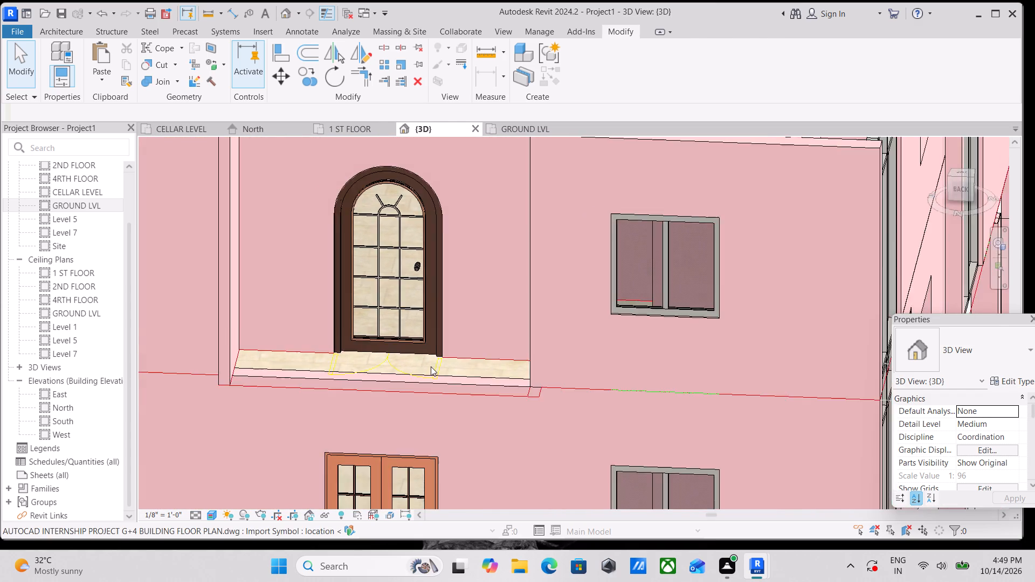
scroll(431, 366, down, 2)
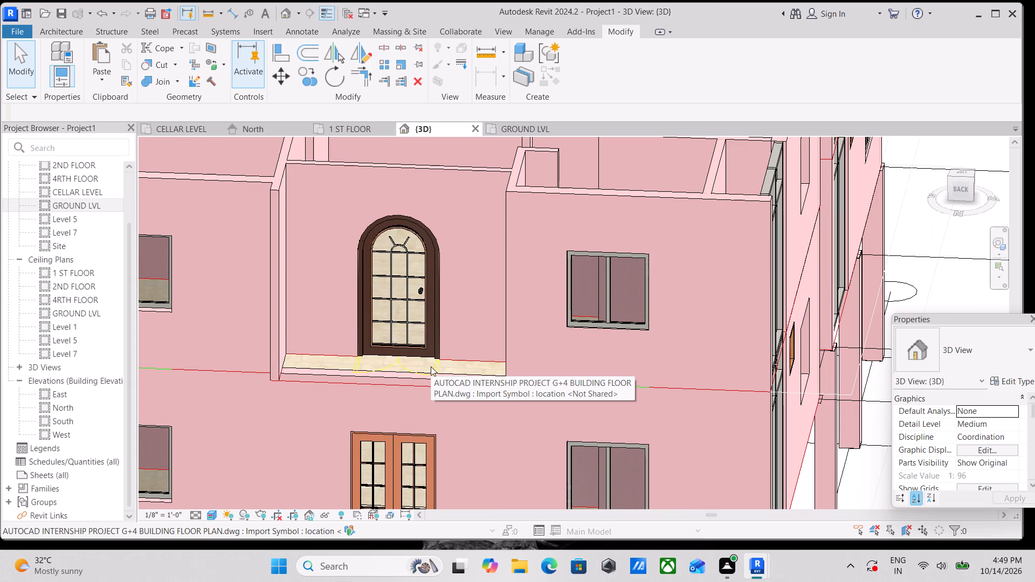
click(389, 379)
scroll(389, 379, up, 3)
scroll(413, 370, down, 2)
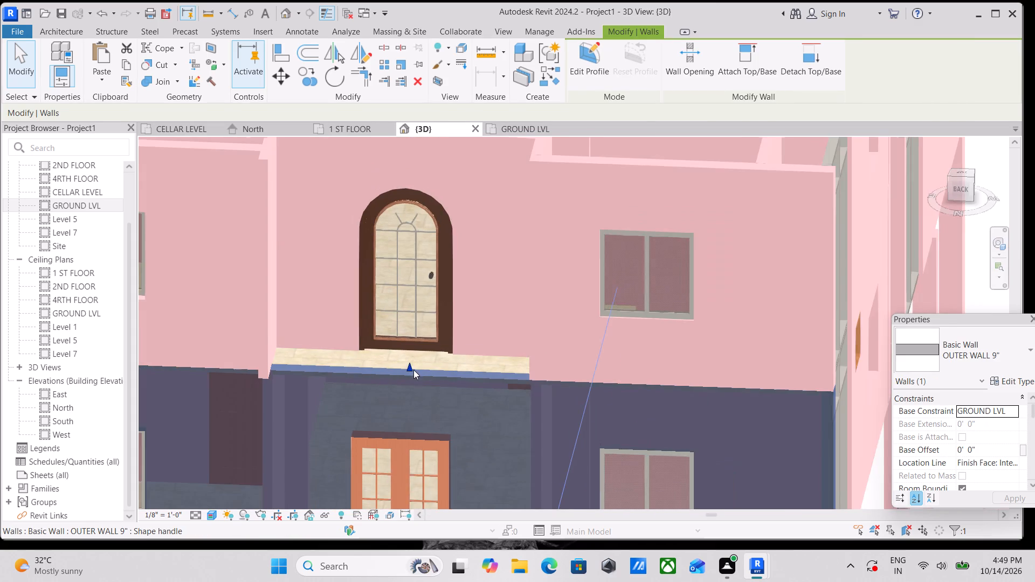
middle_drag(413, 370, 437, 337)
key(Escape)
scroll(439, 336, down, 3)
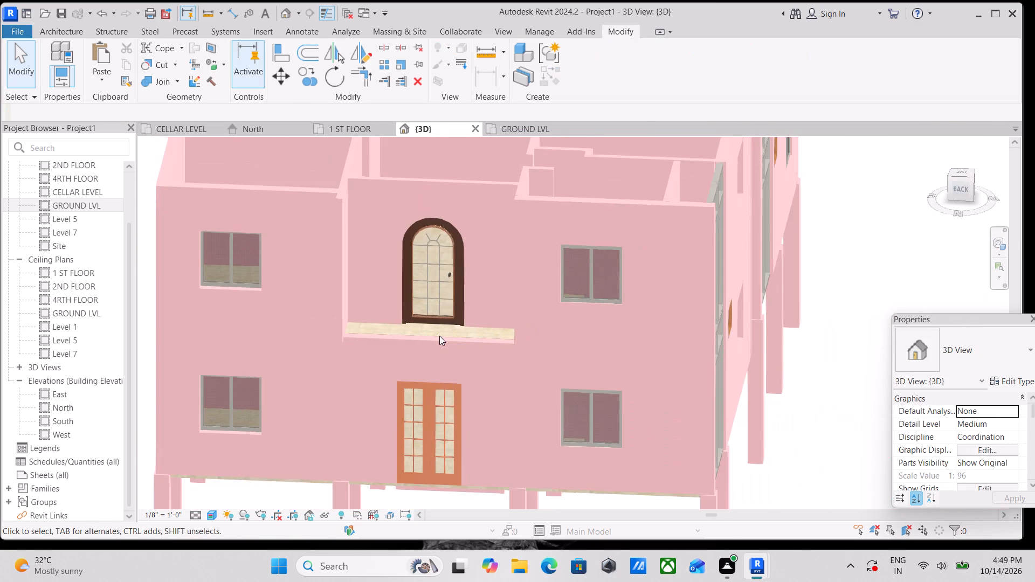
scroll(439, 336, down, 3)
middle_drag(439, 336, 466, 317)
scroll(447, 291, up, 4)
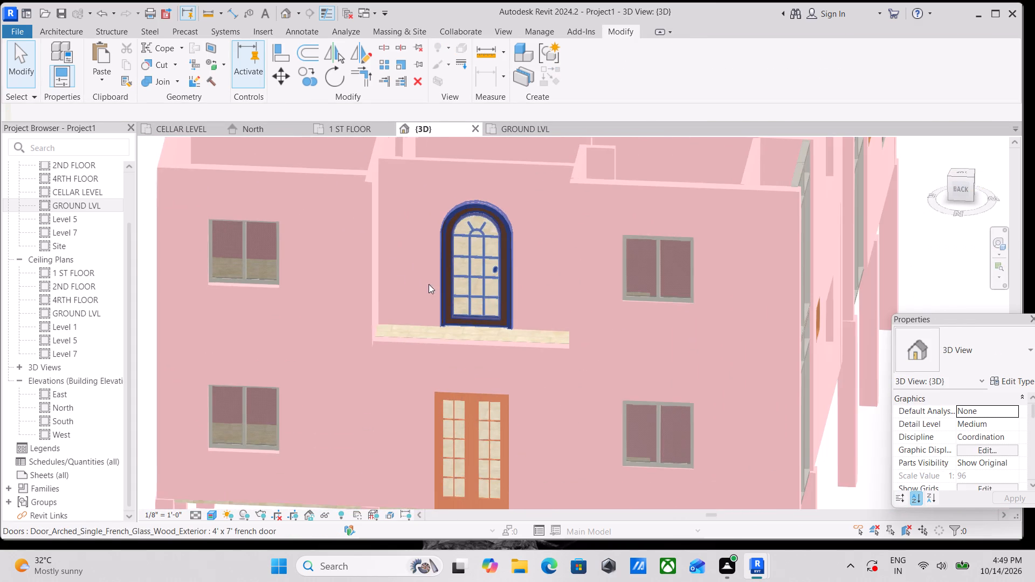
scroll(388, 277, up, 3)
scroll(361, 287, down, 3)
middle_drag(361, 287, 318, 306)
scroll(307, 306, down, 1)
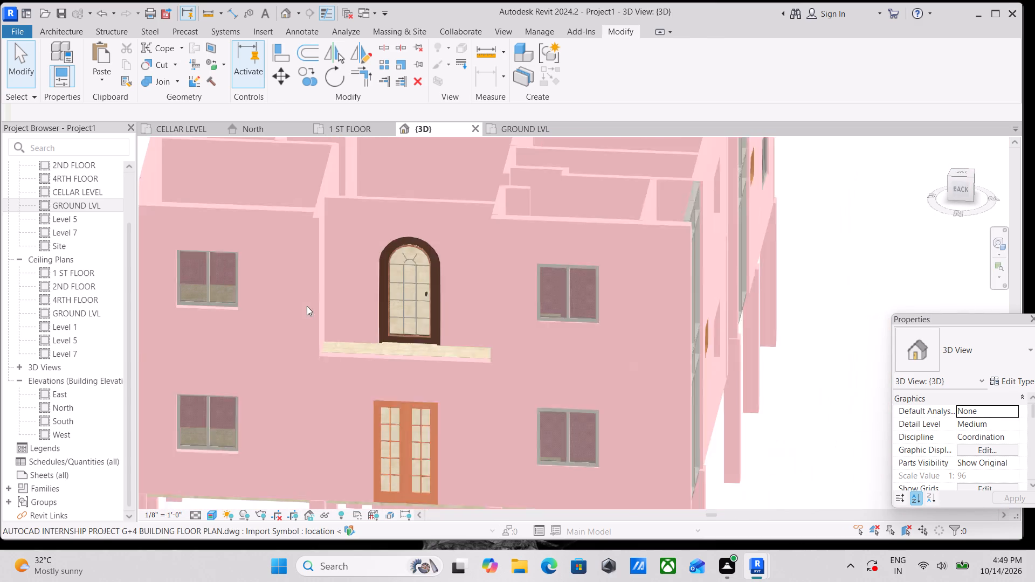
Inspect the back first-floor balcony floor beneath the arched door, briefly selecting the inner wall 5" that holds the door.
scroll(307, 306, down, 1)
scroll(332, 346, up, 3)
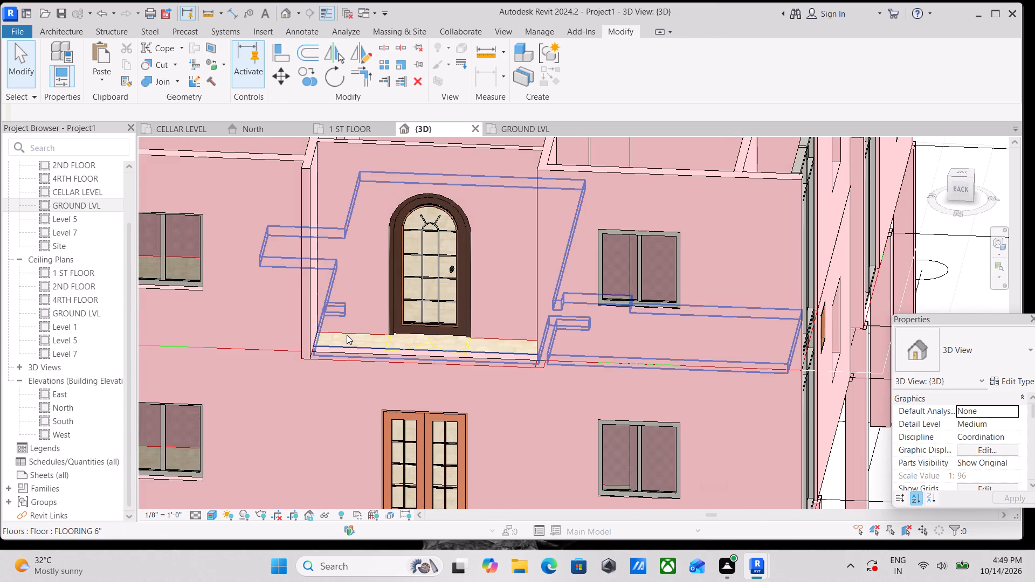
click(351, 335)
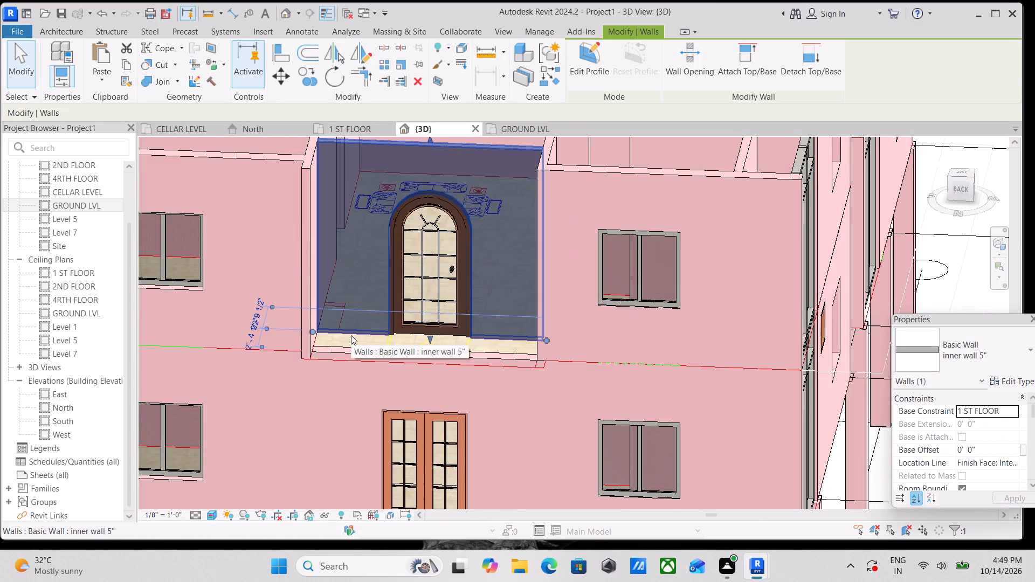
key(Escape)
scroll(351, 335, down, 5)
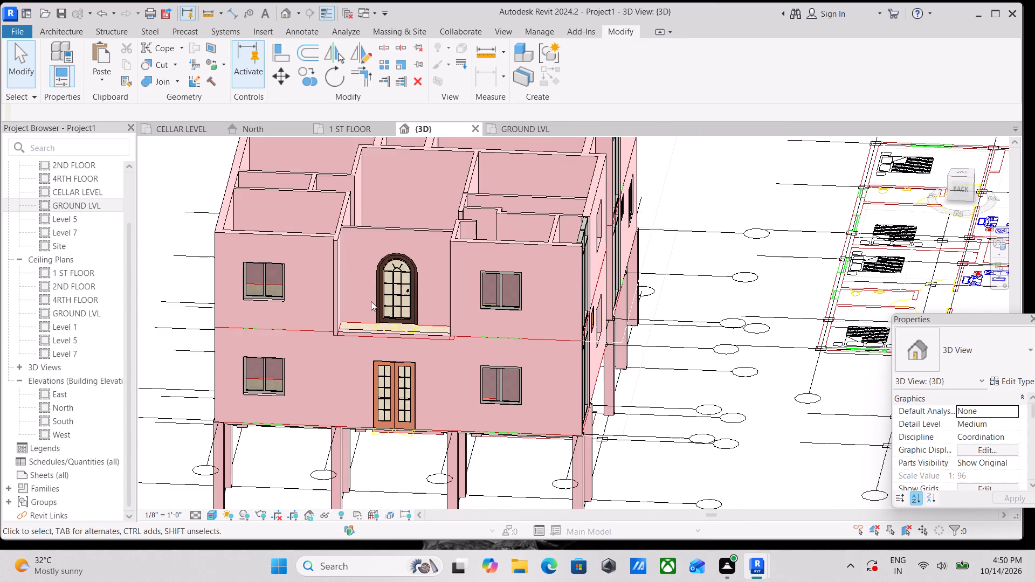
View the 3D model from the top, set its visual style to Hidden Line and examine the balcony beside grid F.
click(960, 174)
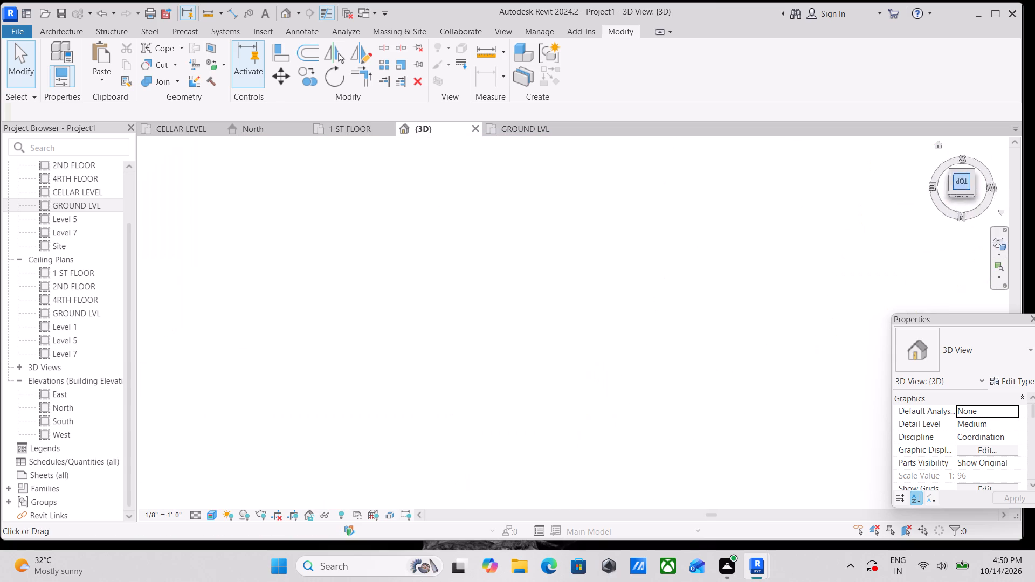
scroll(464, 391, up, 4)
scroll(751, 231, up, 6)
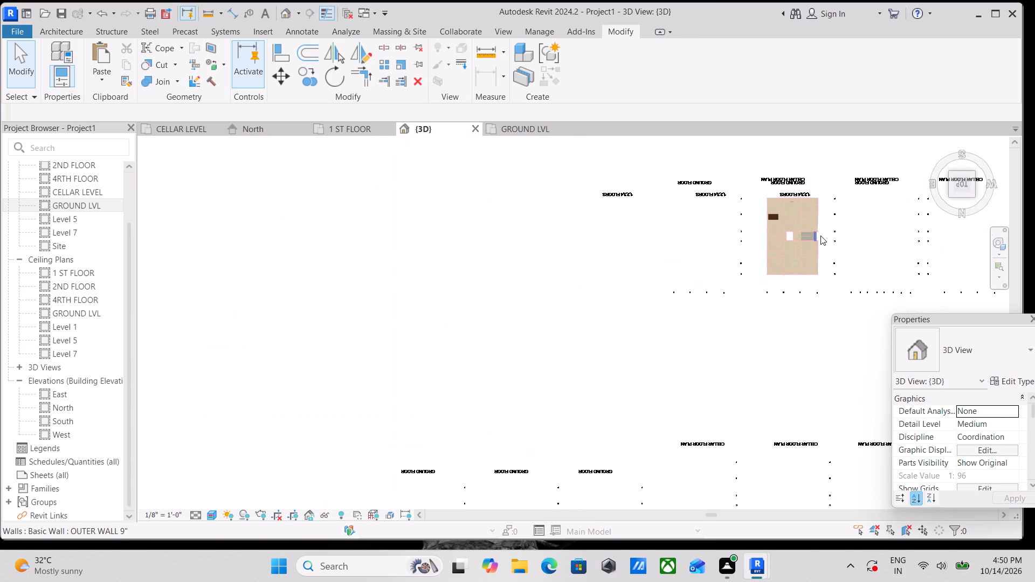
scroll(820, 235, up, 8)
middle_drag(767, 223, 645, 302)
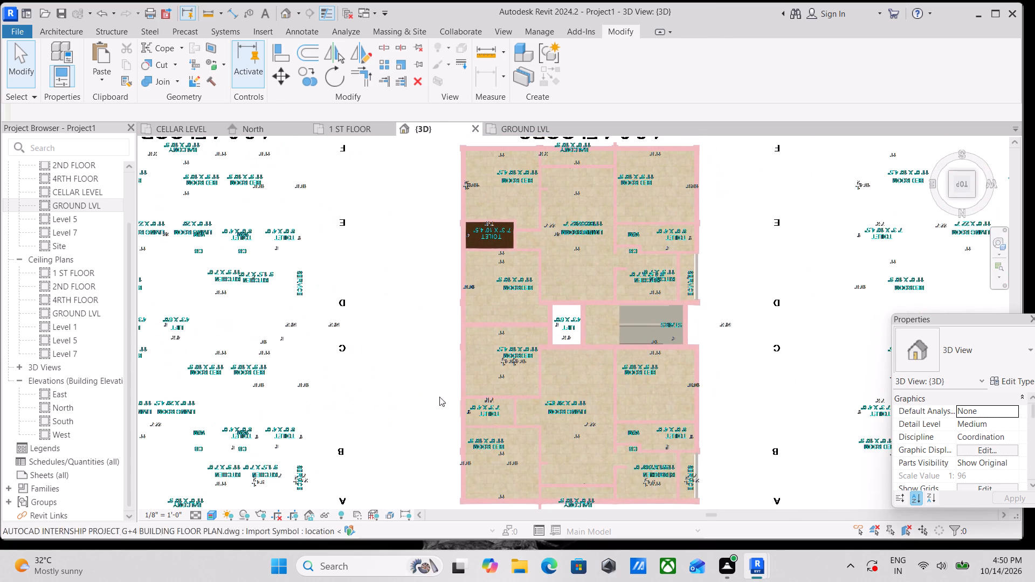
click(212, 516)
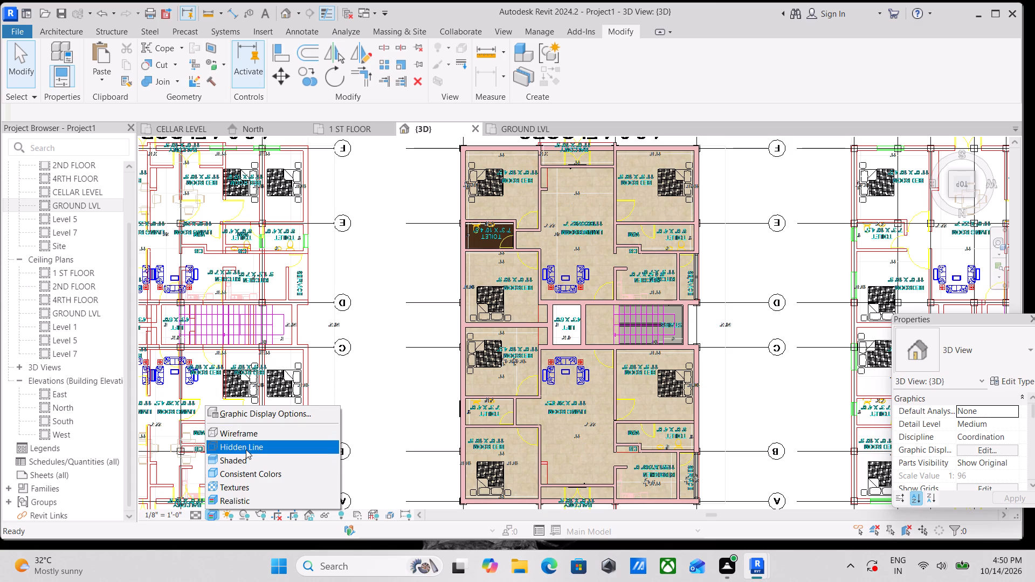
click(244, 451)
scroll(550, 309, up, 4)
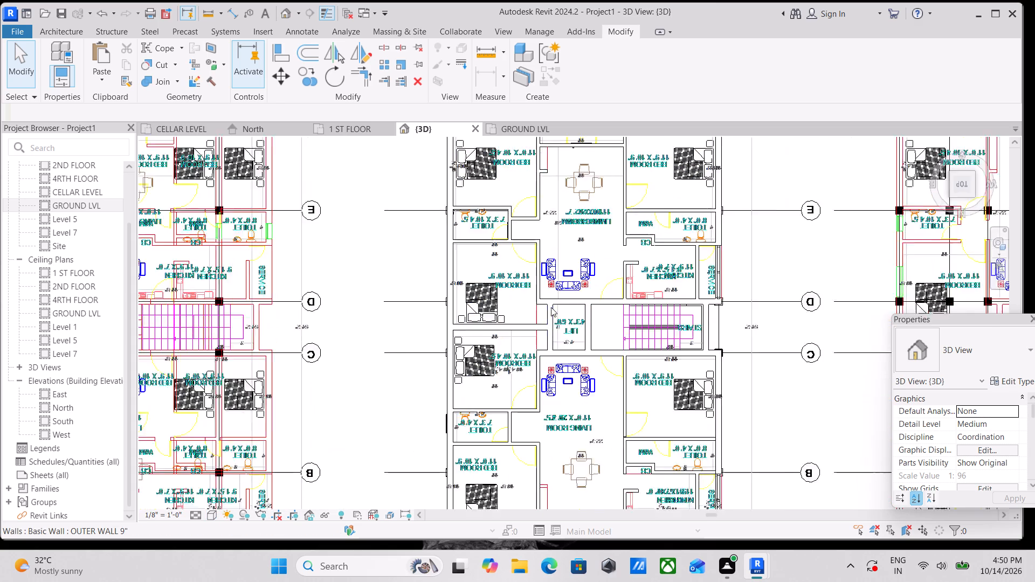
scroll(552, 303, down, 2)
middle_drag(552, 303, 444, 426)
scroll(458, 214, up, 3)
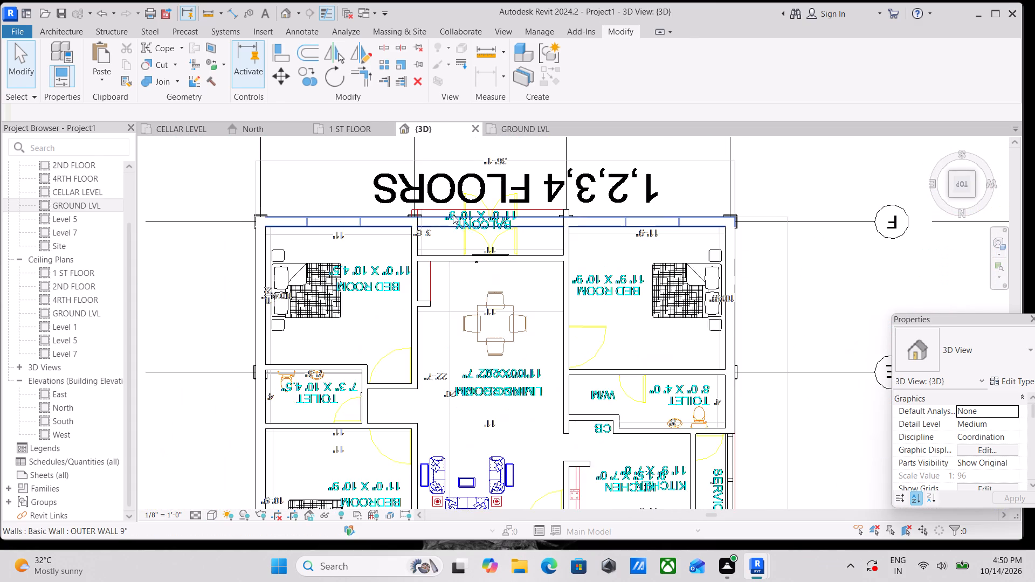
scroll(453, 214, up, 4)
scroll(394, 238, down, 2)
In the 1 ST FLOOR plan, draw an 11 1/2" inner wall 5" on the balcony's kitchen side, located by Finish Face: Interior.
click(353, 128)
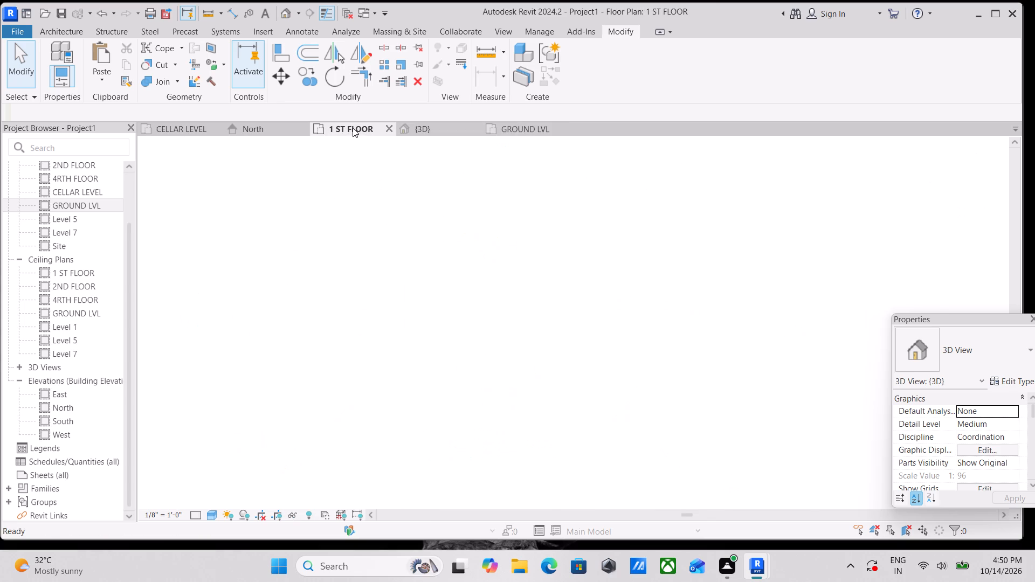
scroll(453, 236, down, 1)
scroll(422, 290, up, 9)
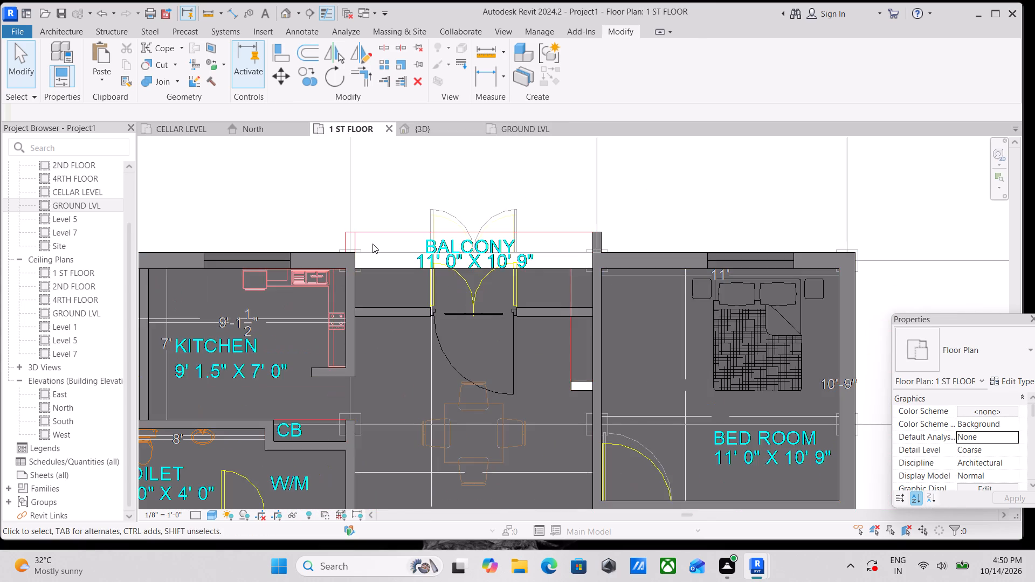
scroll(372, 243, up, 3)
middle_drag(343, 245, 343, 266)
text(wa)
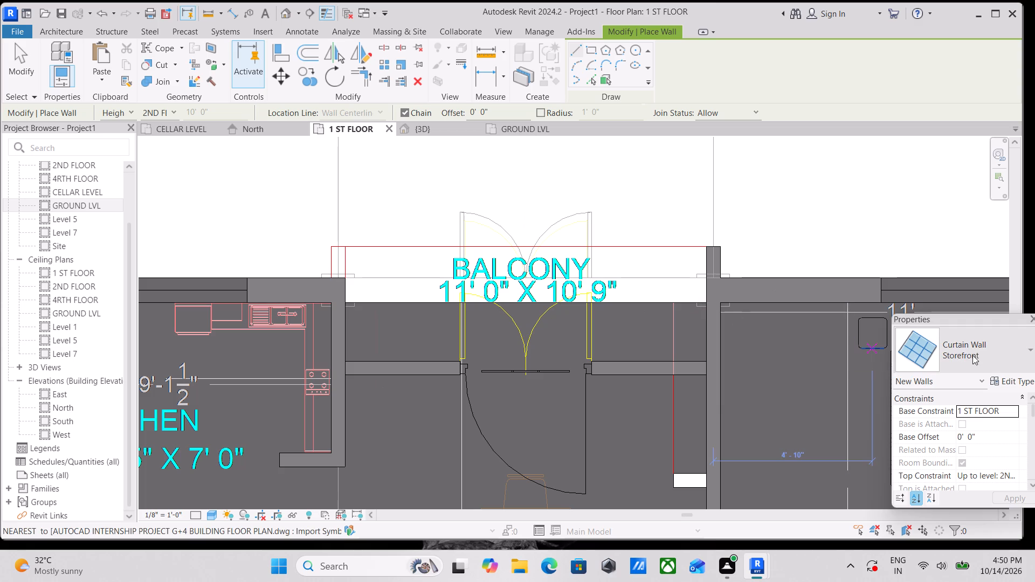
click(1003, 355)
scroll(951, 145, up, 2)
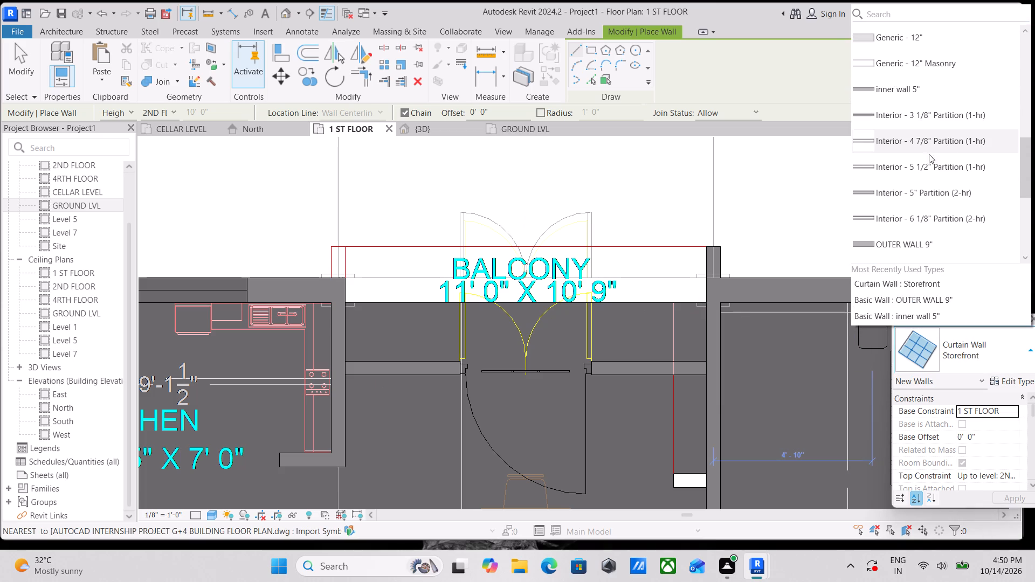
click(910, 89)
scroll(323, 271, up, 3)
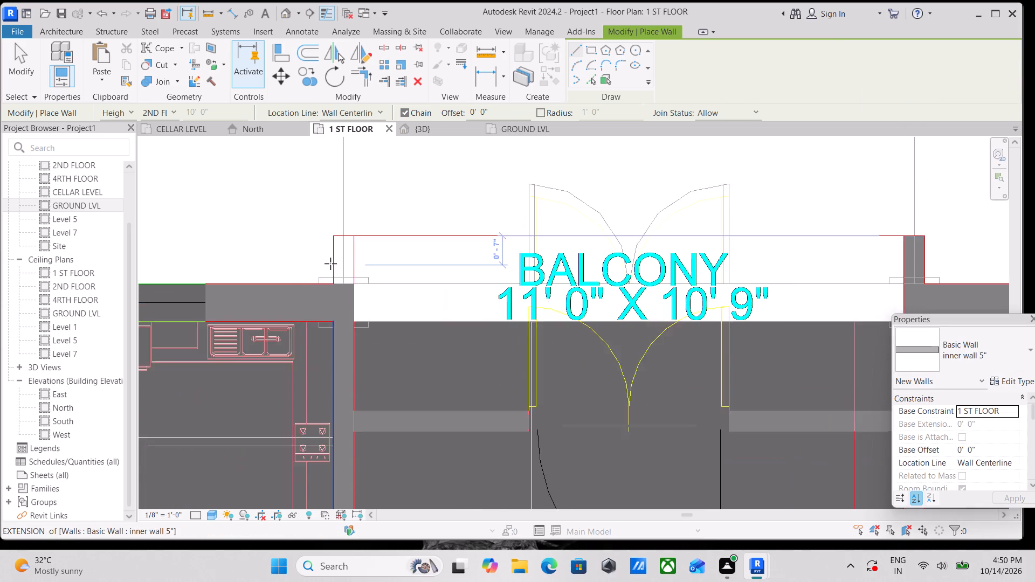
scroll(330, 264, up, 2)
click(332, 292)
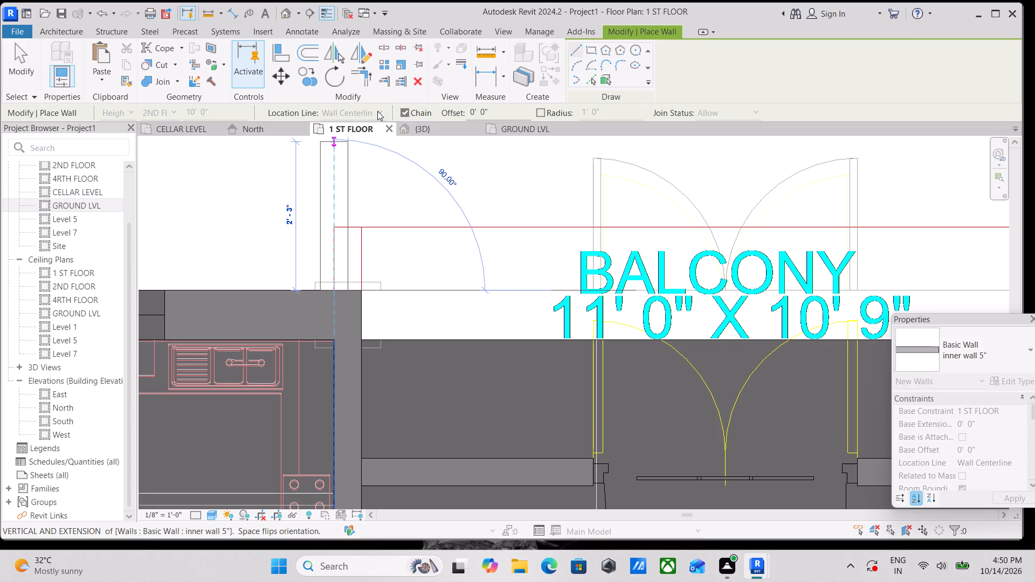
key(Escape)
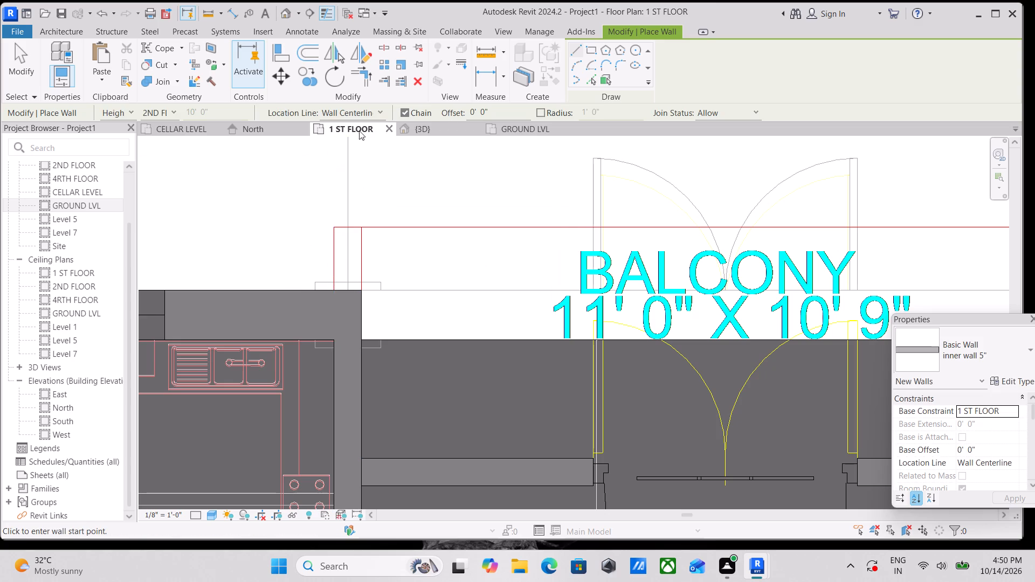
click(379, 110)
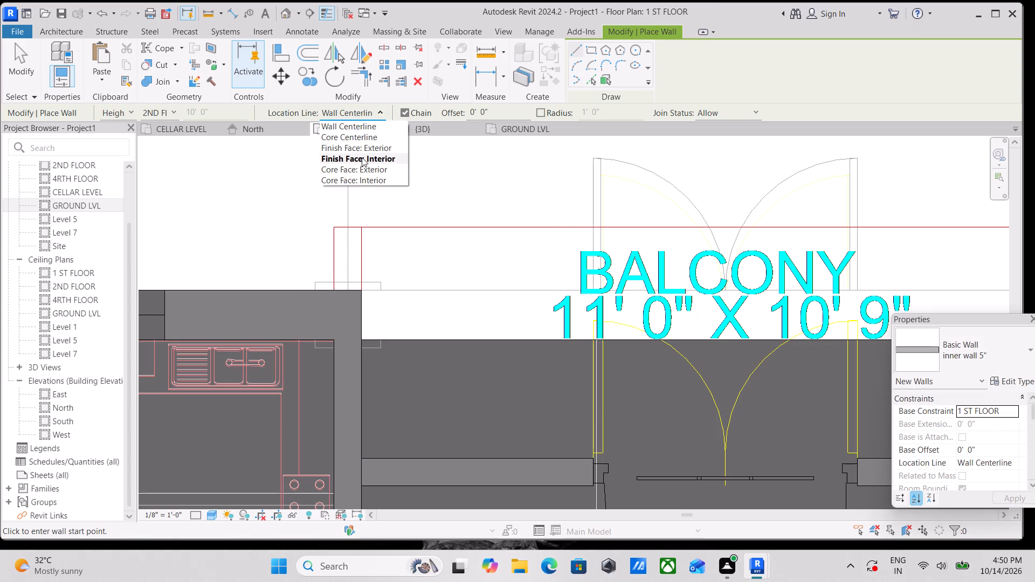
click(359, 161)
click(333, 290)
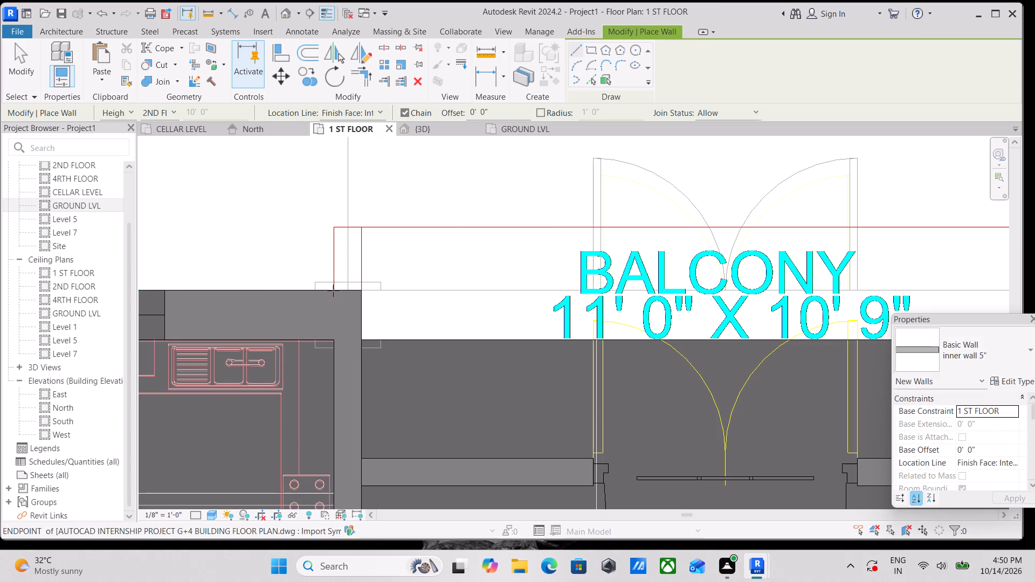
key(space)
scroll(334, 225, up, 2)
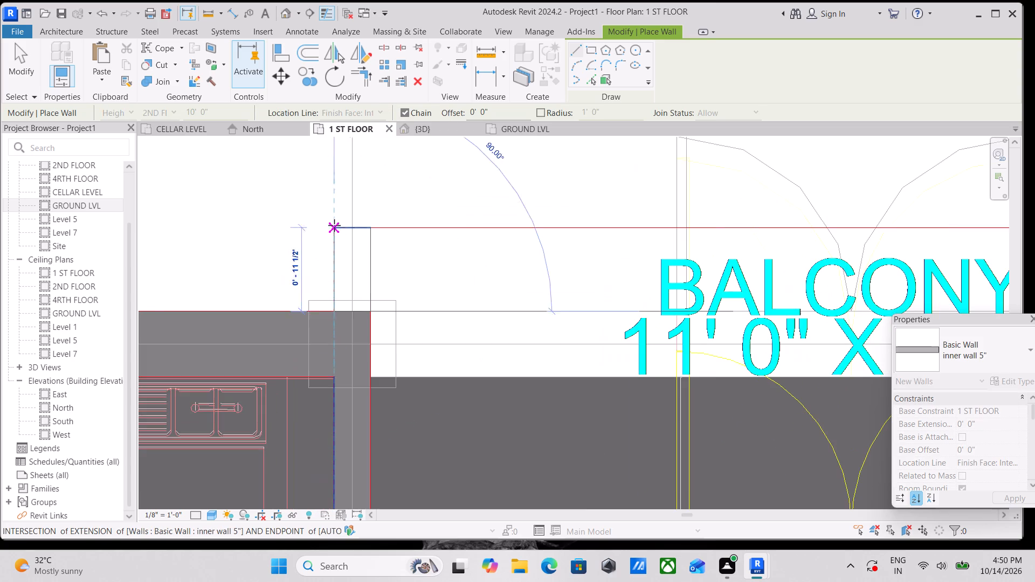
click(335, 225)
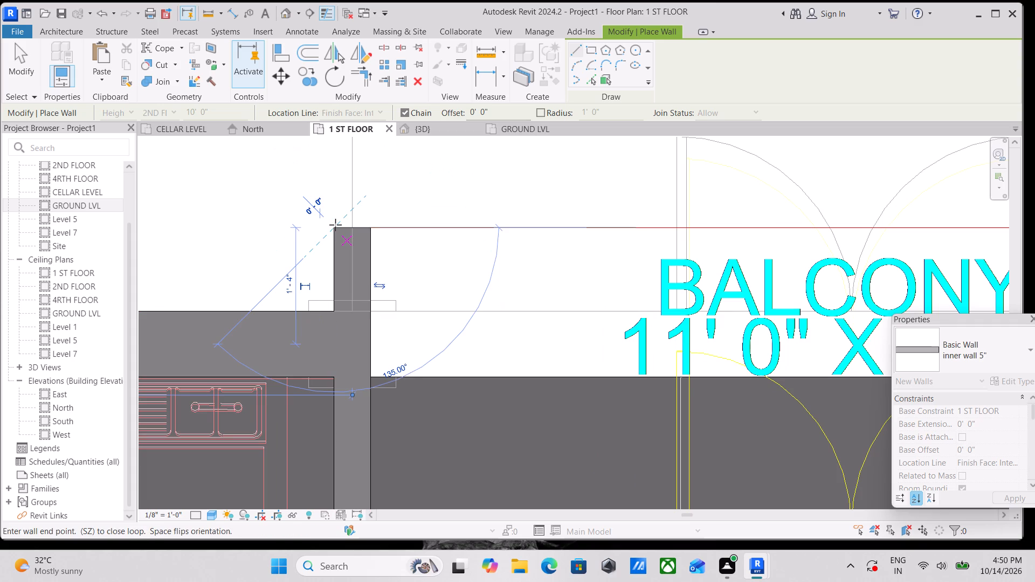
key(Escape)
Check the first-floor plan's rooms down to the balcony at grid F, leaving the wall command.
scroll(339, 227, down, 10)
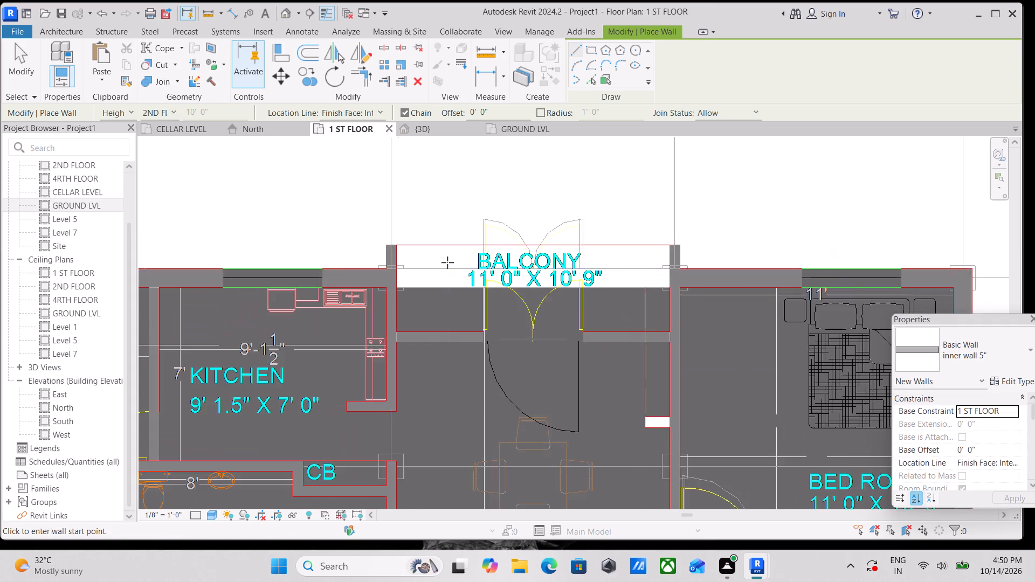
scroll(447, 262, down, 3)
middle_drag(445, 261, 443, 138)
scroll(527, 315, down, 2)
middle_drag(529, 330, 511, 145)
middle_drag(549, 318, 547, 138)
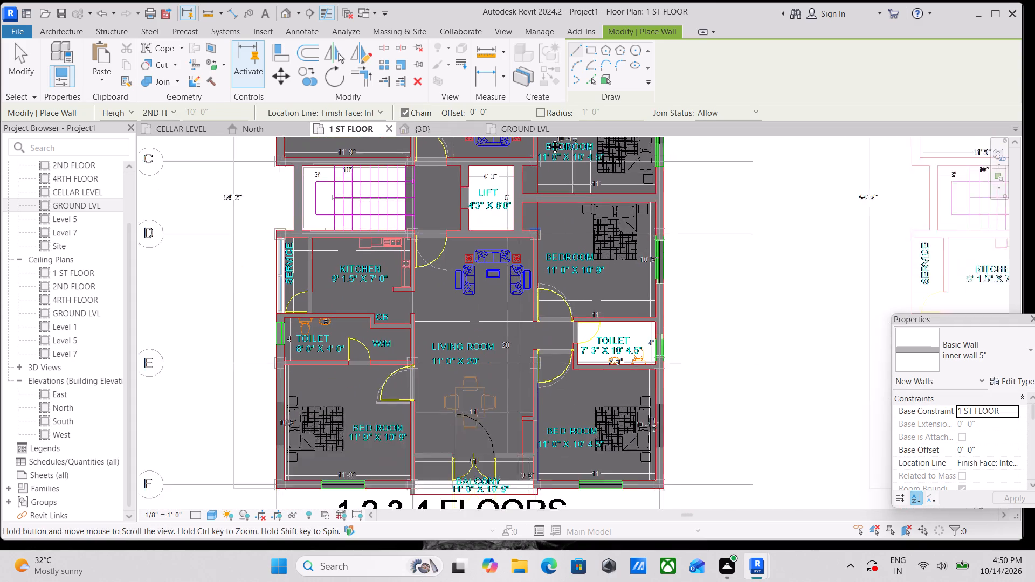
middle_drag(547, 138, 547, 139)
middle_drag(560, 322, 595, 453)
middle_drag(520, 393, 519, 287)
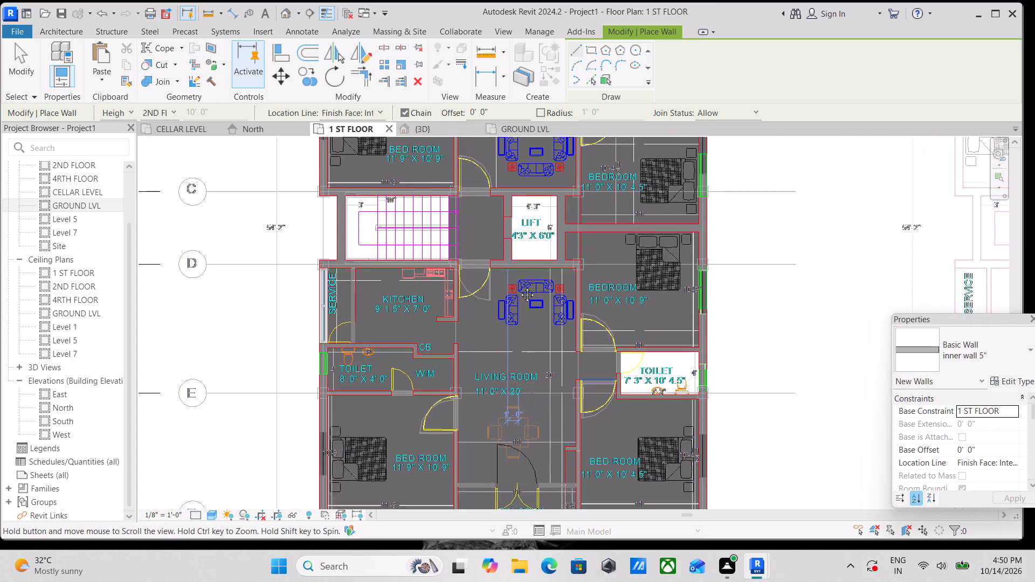
middle_drag(519, 287, 523, 218)
scroll(597, 421, up, 3)
scroll(561, 334, up, 3)
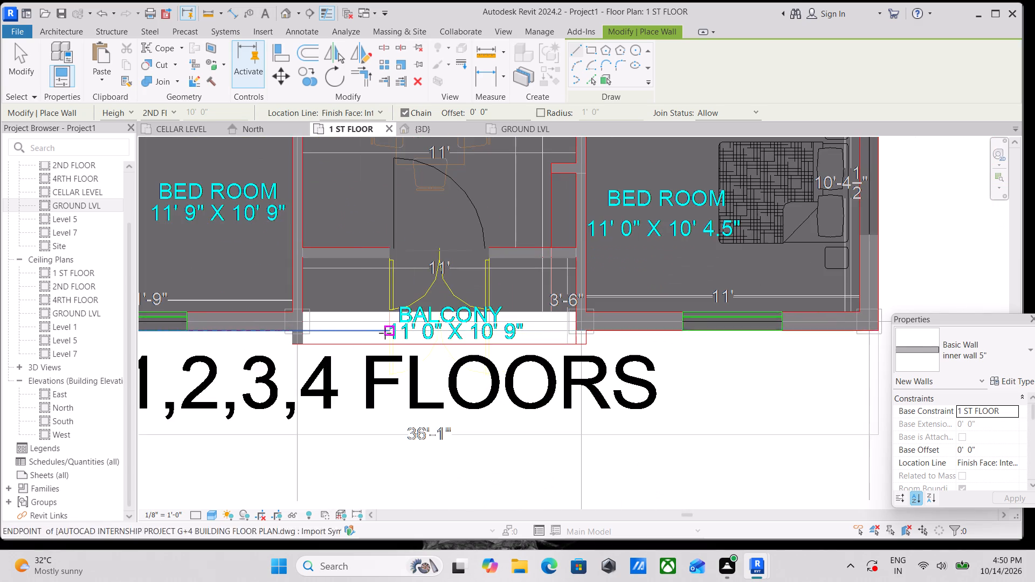
scroll(374, 336, up, 3)
scroll(378, 314, down, 2)
middle_drag(385, 324, 396, 386)
key(Escape)
scroll(413, 269, down, 1)
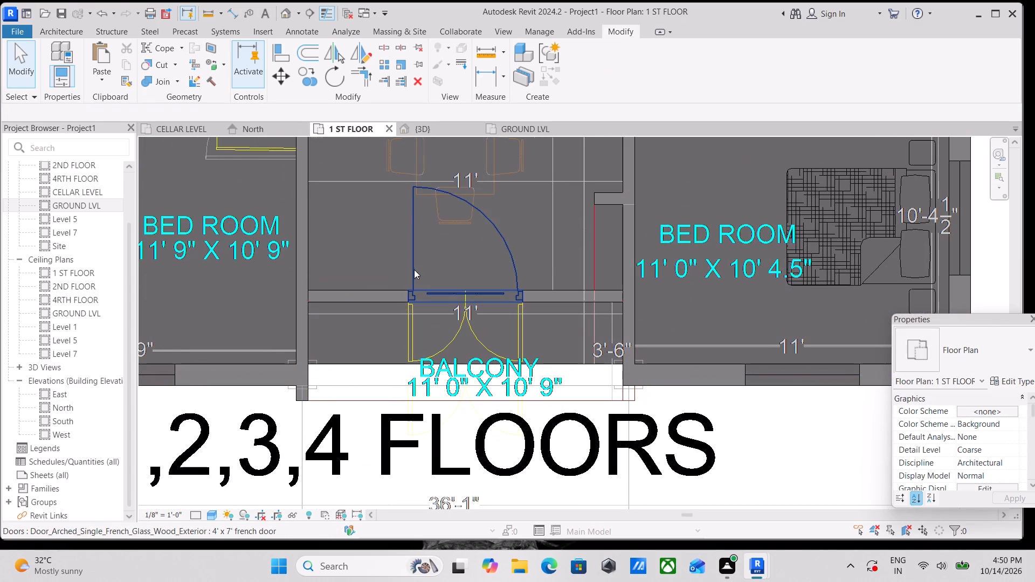
scroll(414, 269, down, 1)
middle_drag(398, 290, 427, 337)
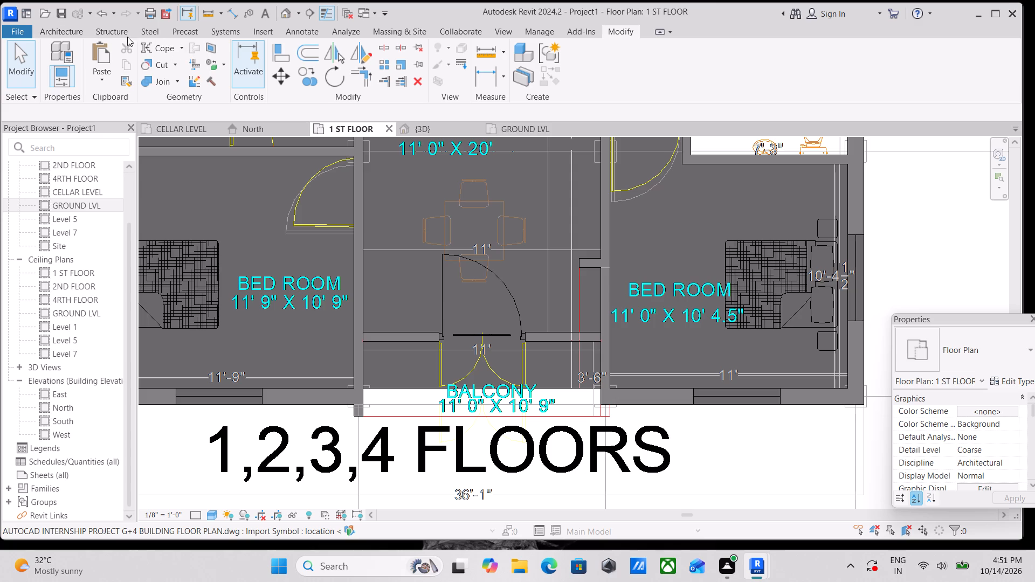
Create a rectangular bathroom tiles floor, 11'-0" wide, filling the uncovered outer strip of the grid F balcony up to its outer line.
click(58, 29)
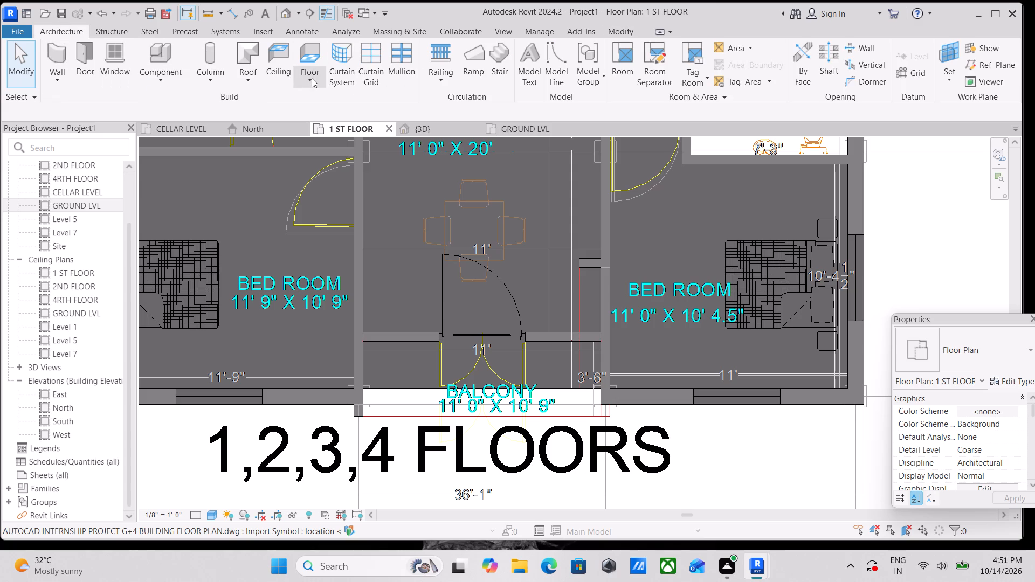
click(312, 78)
click(364, 99)
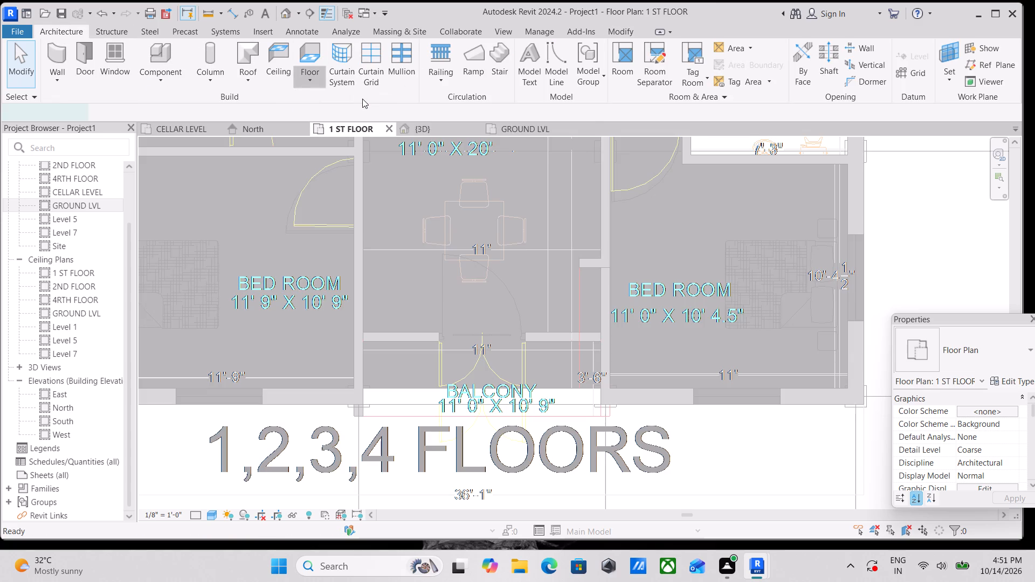
scroll(424, 320, down, 1)
middle_drag(424, 320, 383, 242)
click(697, 47)
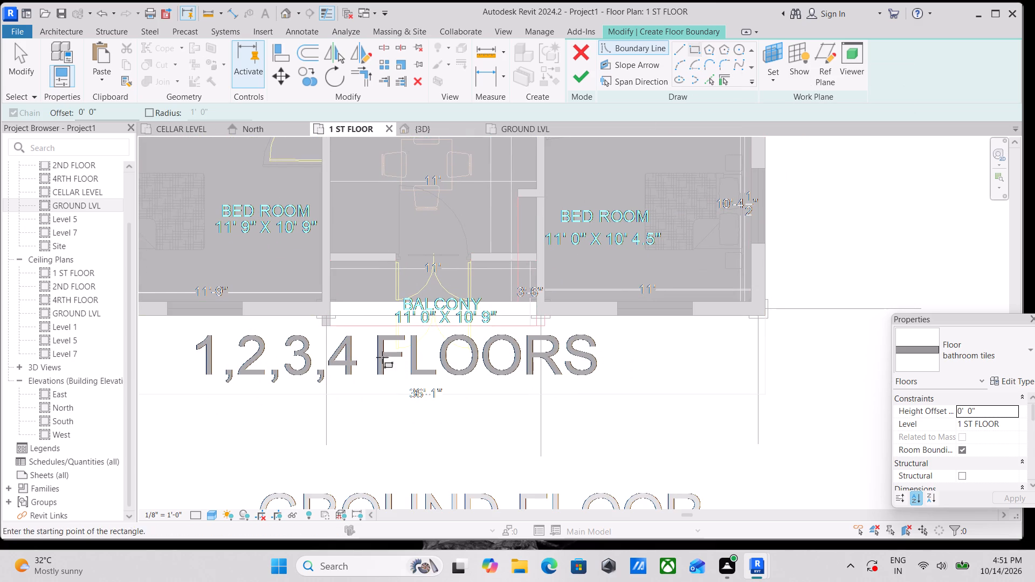
scroll(365, 321, up, 7)
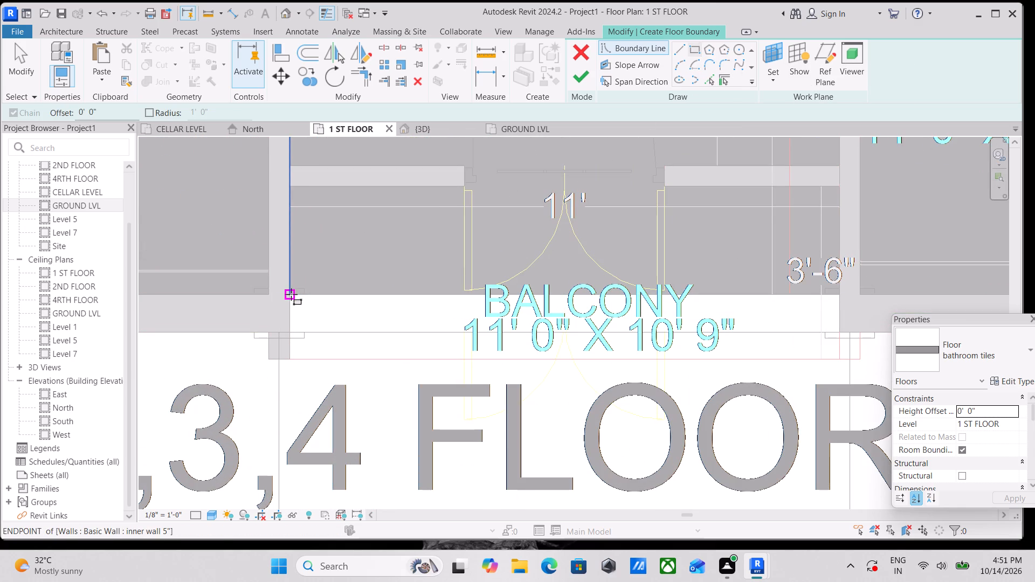
click(291, 294)
middle_drag(399, 370, 372, 349)
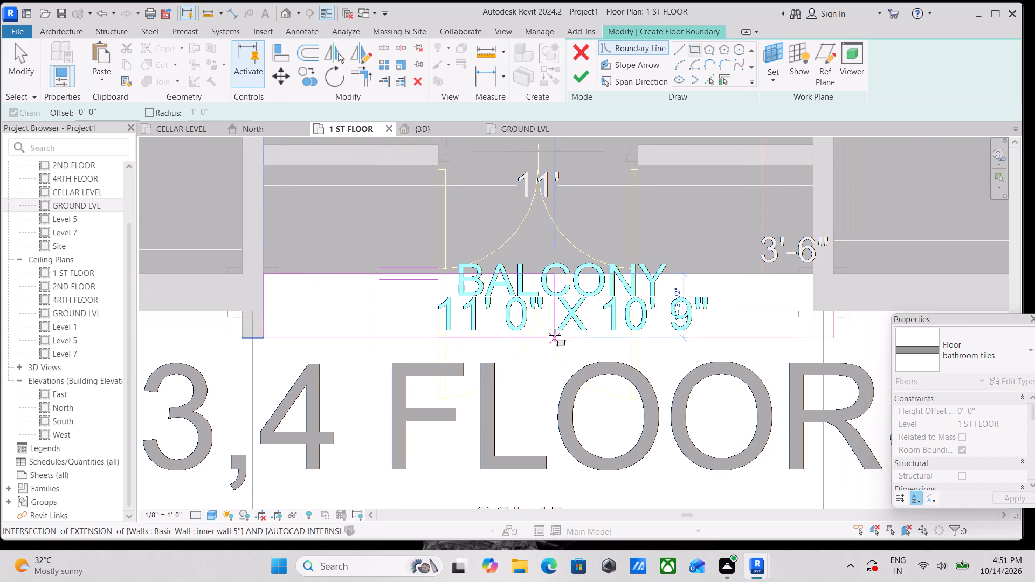
middle_drag(555, 335, 447, 341)
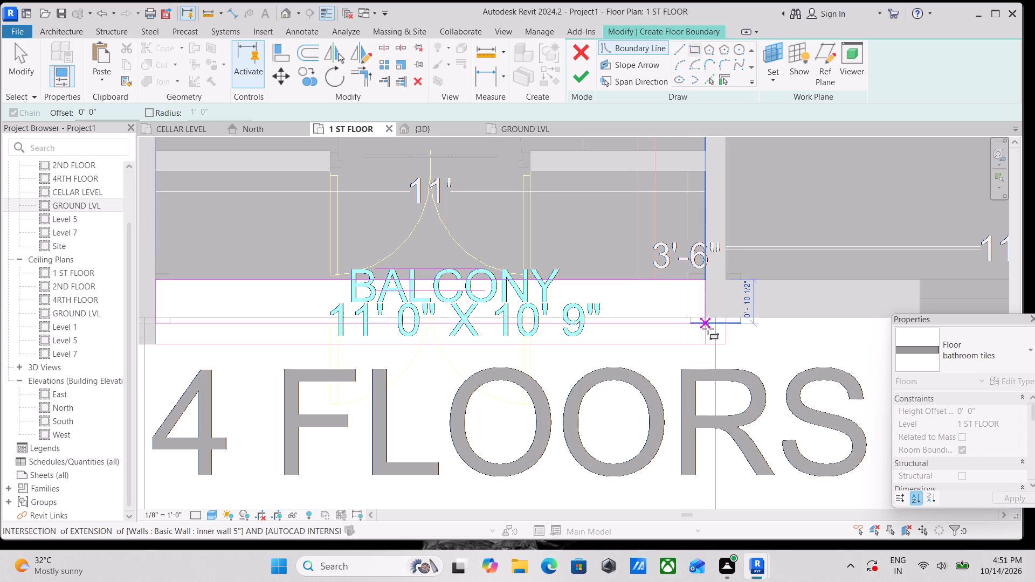
click(710, 344)
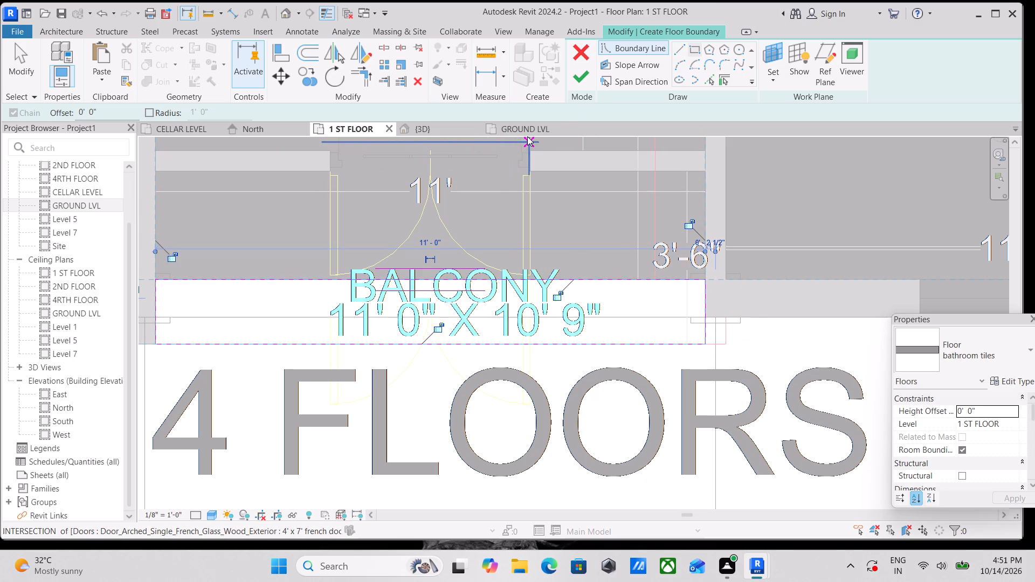
click(582, 74)
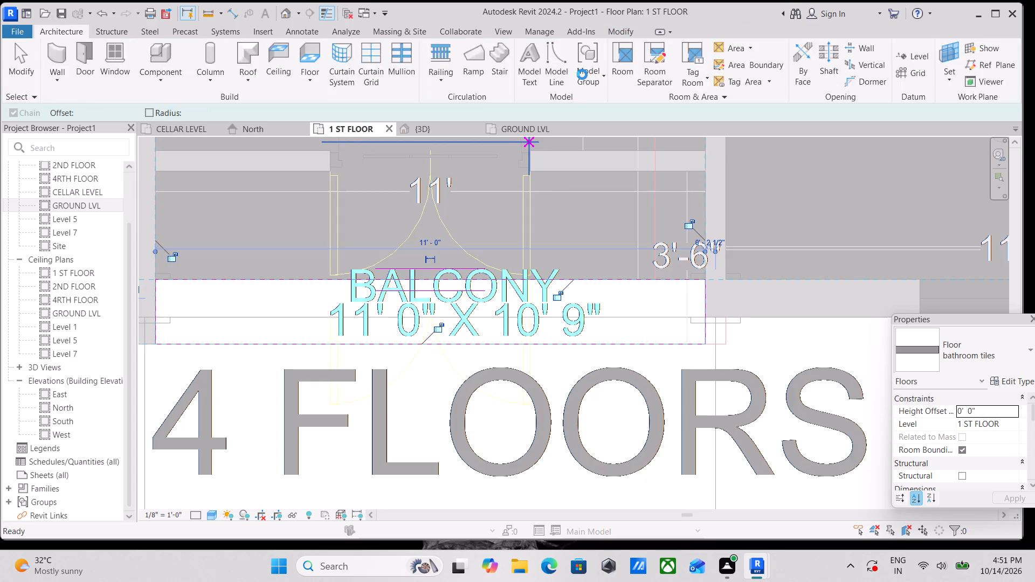
Complete the grid F balcony's floor strip and check its edges against the CAD outline in the first-floor plan.
click(622, 290)
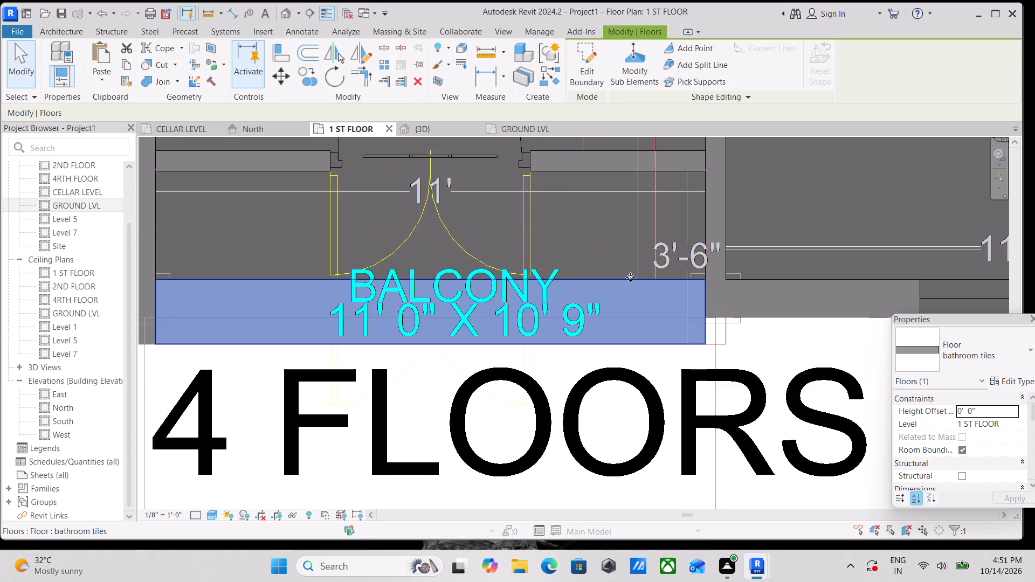
middle_drag(628, 284, 644, 254)
scroll(647, 252, down, 2)
key(Escape)
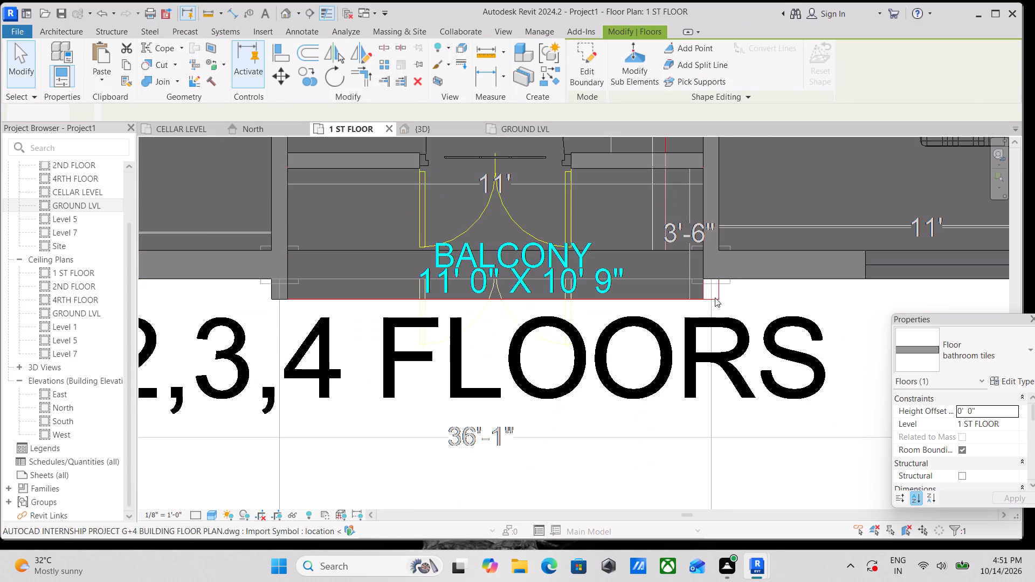
shift+middle_drag(714, 316, 651, 225)
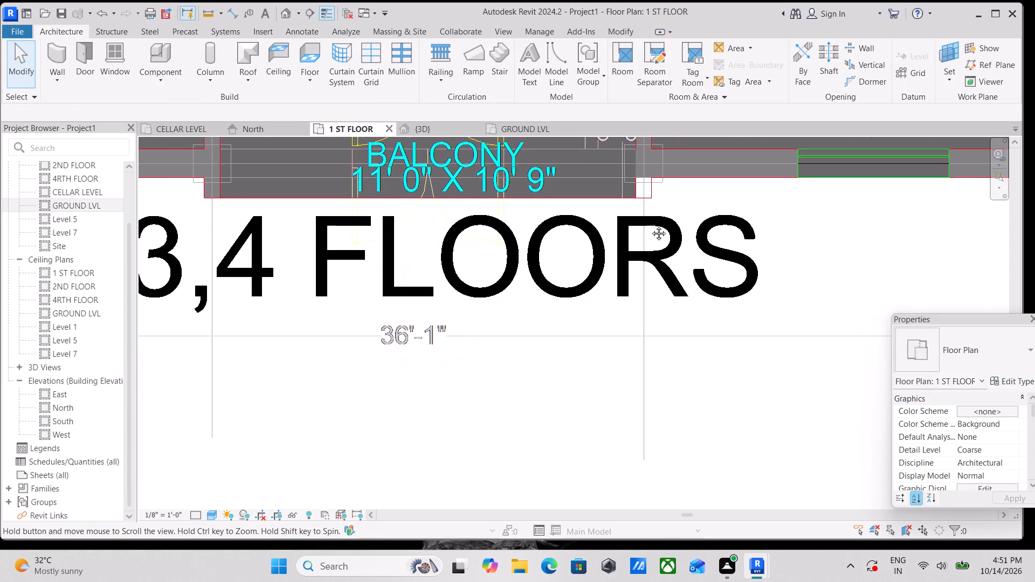
shift+middle_drag(651, 225, 666, 307)
scroll(815, 165, down, 2)
middle_drag(815, 166, 801, 224)
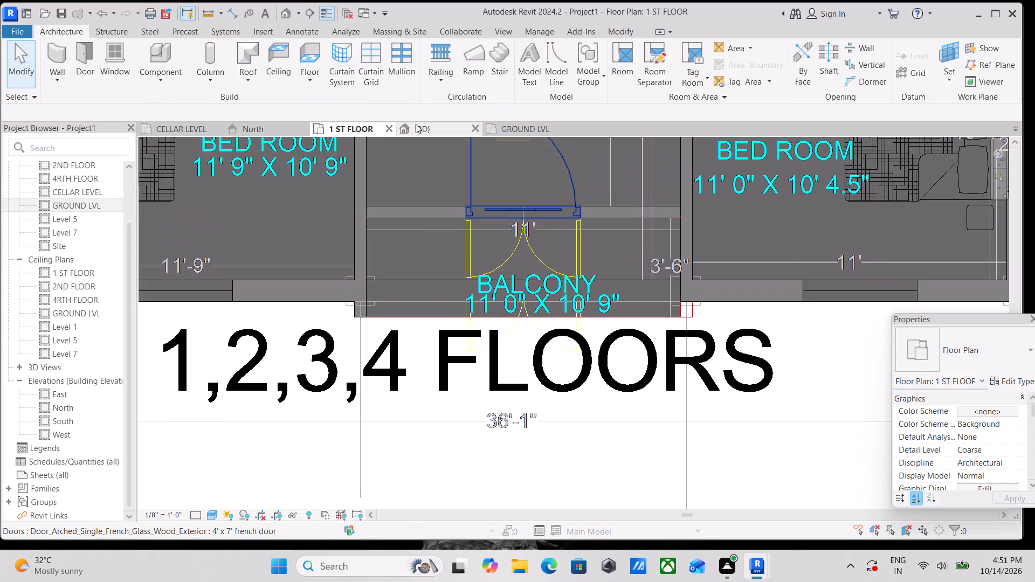
Switch to the 3D view, bring the building into sight and set its visual style to Shaded.
click(417, 129)
scroll(505, 211, down, 1)
shift+middle_drag(512, 237, 419, 110)
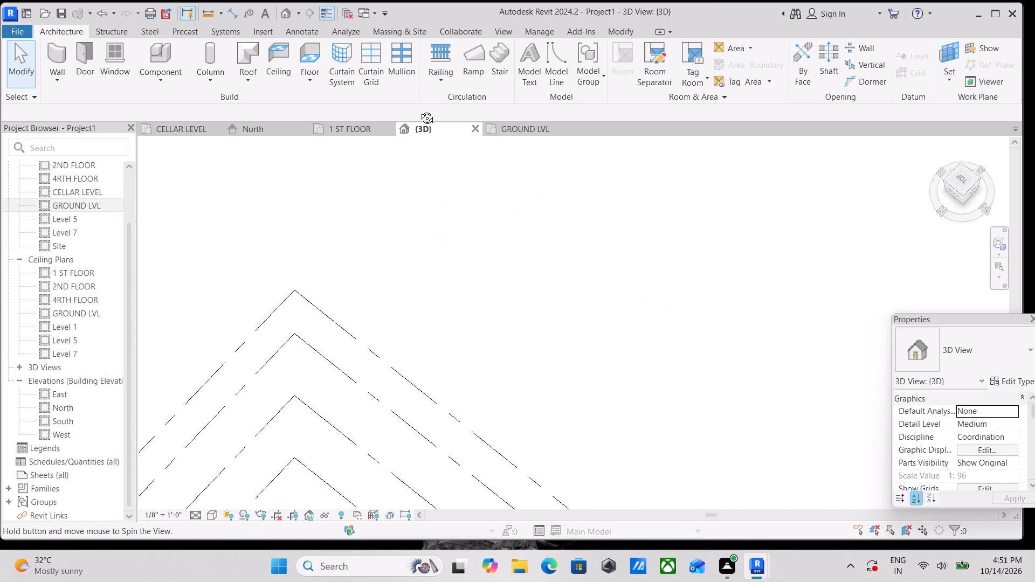
shift+middle_drag(419, 110, 415, 105)
scroll(347, 206, down, 2)
middle_drag(344, 204, 531, 0)
scroll(446, 284, down, 2)
middle_drag(446, 262, 525, 9)
scroll(497, 218, down, 3)
middle_drag(492, 211, 541, 94)
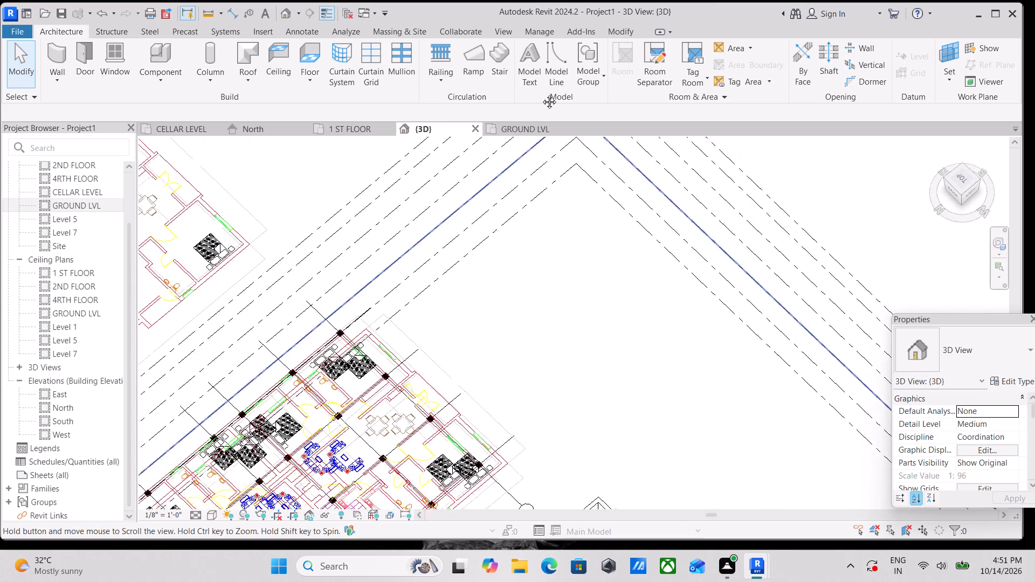
middle_drag(541, 94, 578, 47)
middle_drag(493, 256, 552, 155)
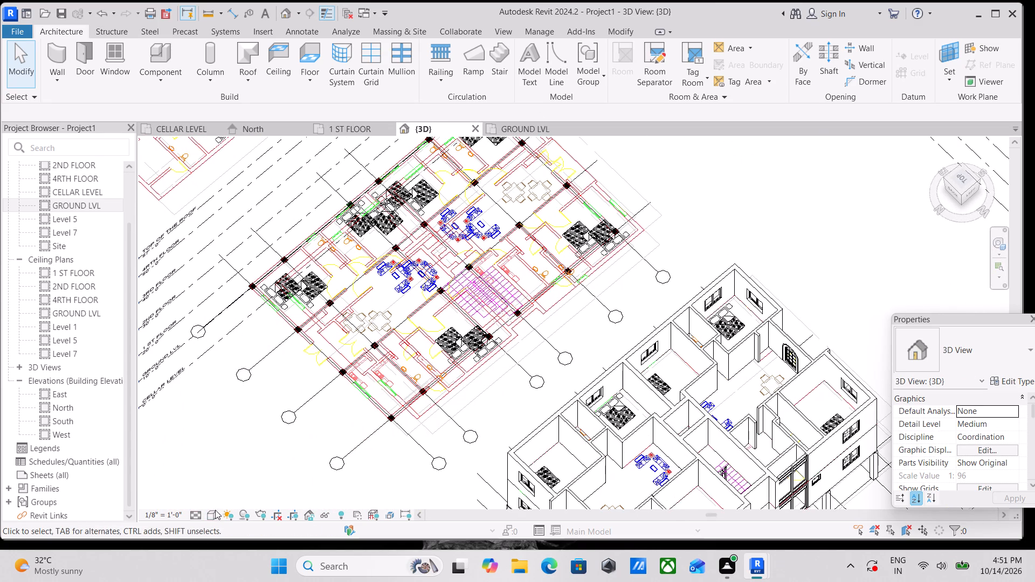
click(213, 511)
click(238, 462)
Examine the floor and side walls of the balcony on the building's back side in 3D, from several angles.
middle_drag(502, 421, 445, 295)
scroll(522, 413, up, 10)
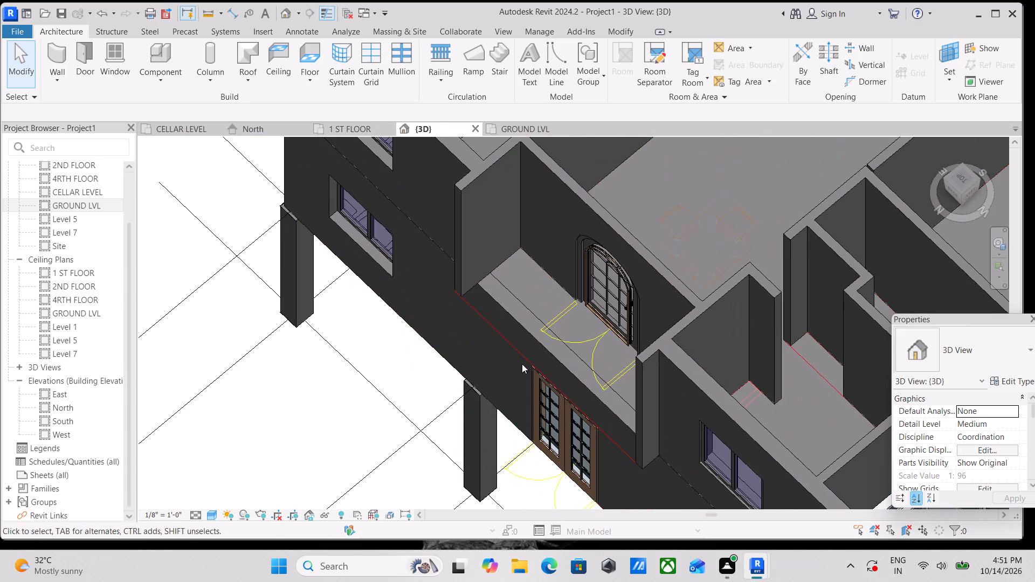
scroll(569, 424, up, 3)
scroll(640, 425, up, 1)
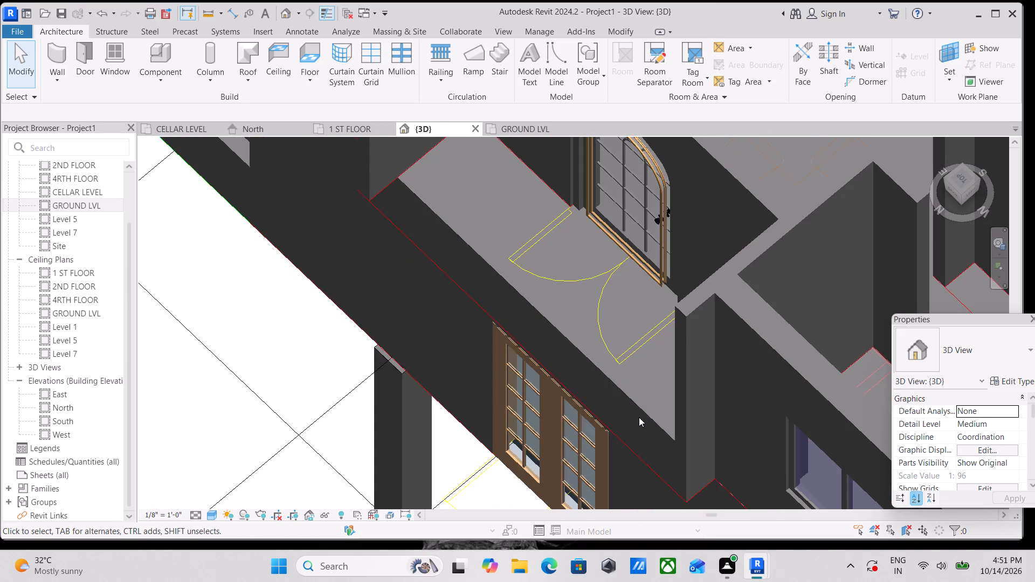
shift+middle_drag(583, 377, 620, 336)
scroll(623, 335, down, 1)
middle_drag(620, 336, 284, 498)
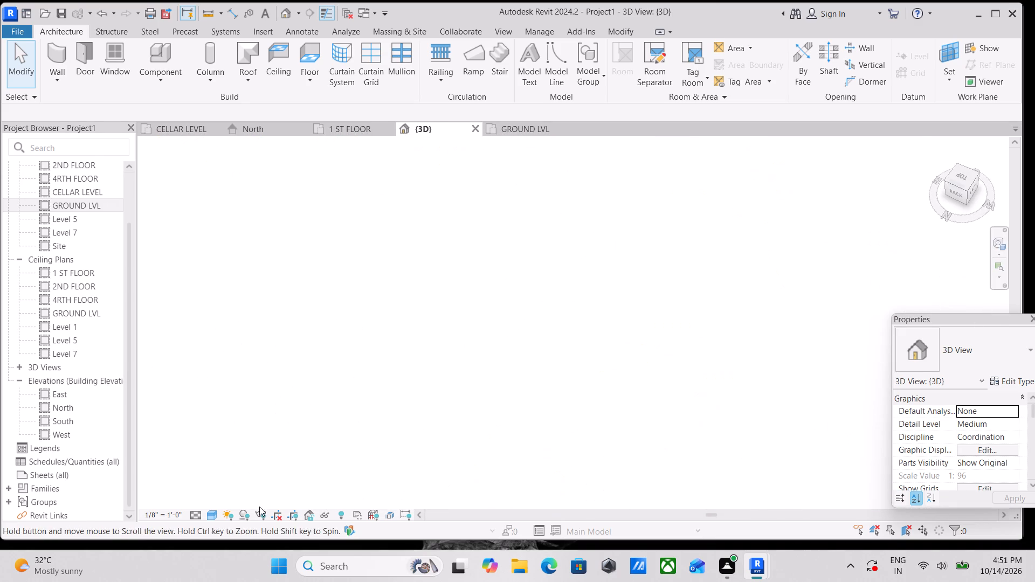
scroll(428, 370, down, 8)
middle_drag(509, 338, 361, 465)
middle_drag(427, 315, 354, 450)
scroll(482, 232, up, 2)
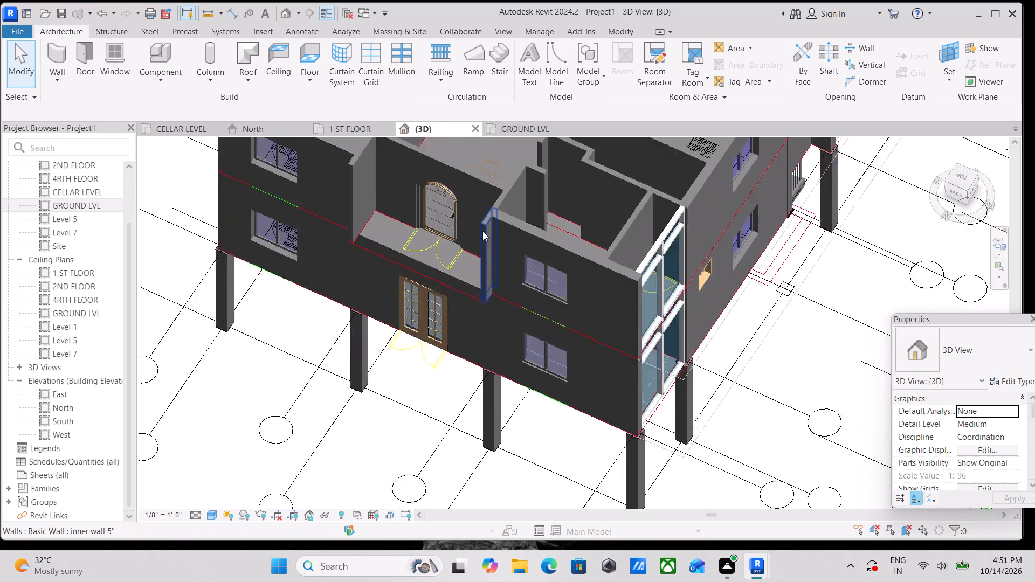
scroll(482, 231, up, 9)
scroll(383, 341, down, 2)
middle_drag(390, 341, 502, 349)
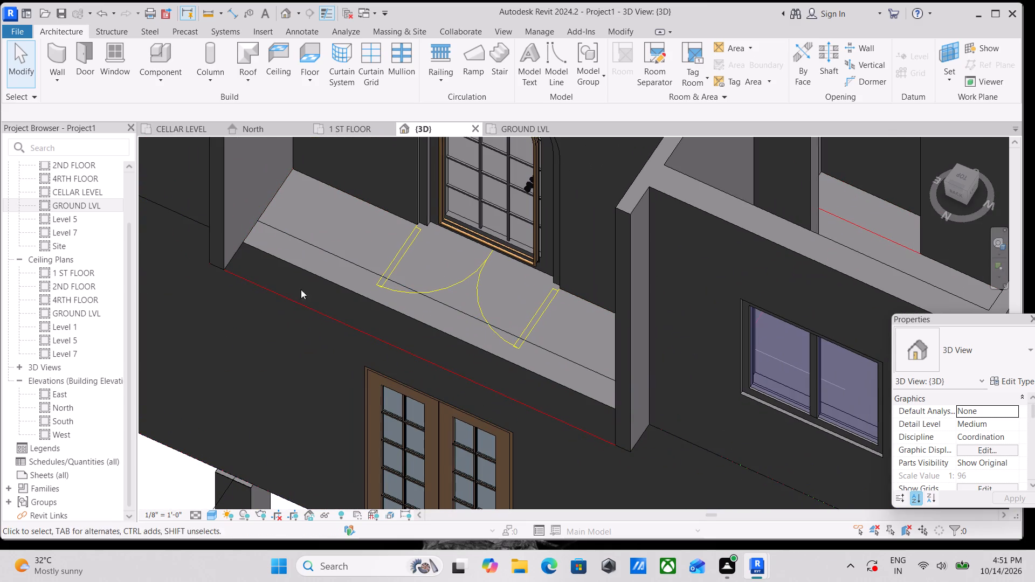
scroll(321, 288, down, 10)
scroll(530, 218, down, 1)
middle_drag(526, 224, 425, 331)
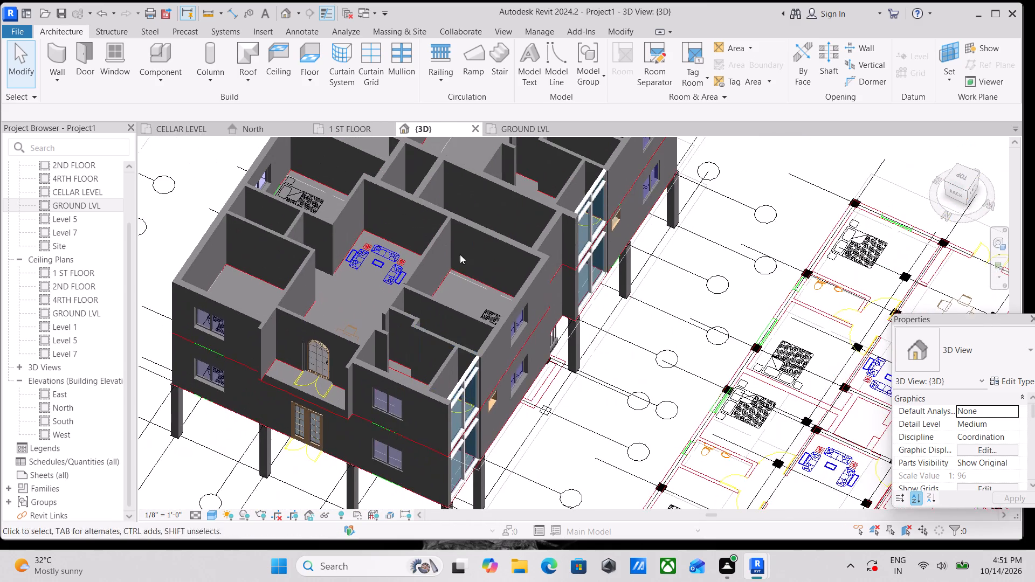
Look around the first-floor rooms and outer walls in 3D, coming round to the balcony at grid F.
scroll(494, 225, down, 1)
middle_drag(484, 240, 361, 384)
middle_drag(419, 203, 376, 279)
scroll(394, 269, up, 4)
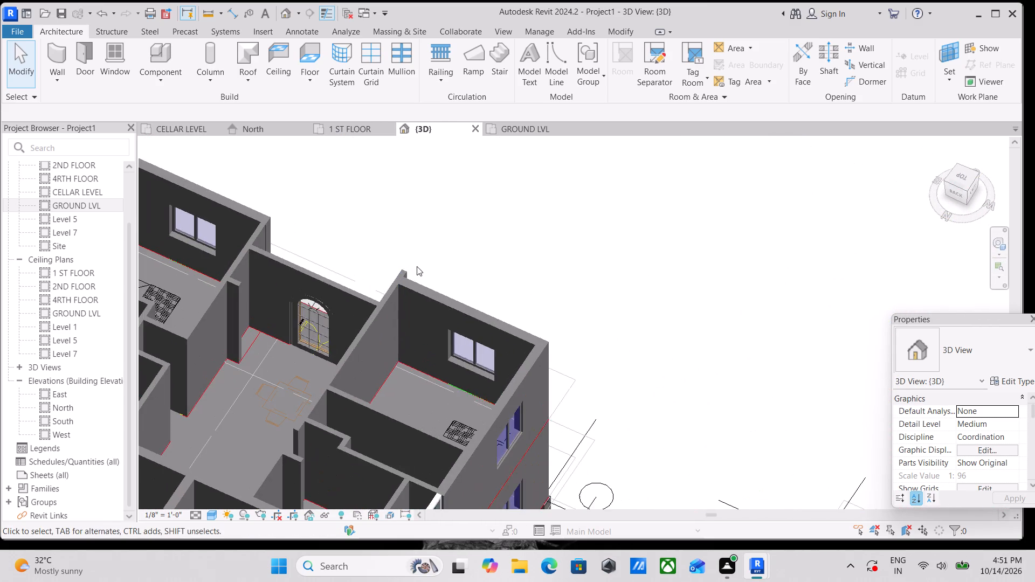
scroll(416, 279, up, 1)
shift+middle_drag(424, 308, 416, 314)
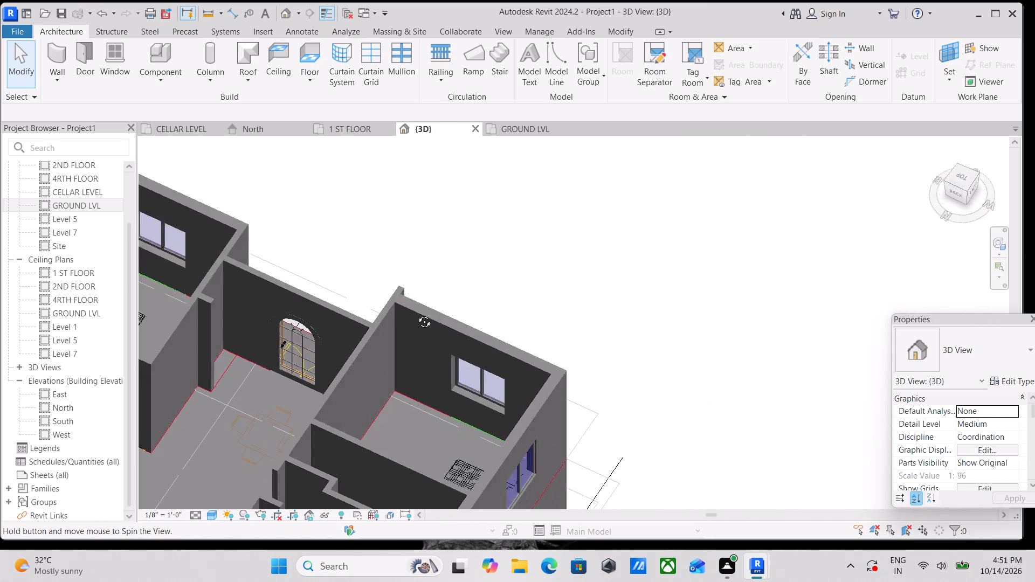
shift+middle_drag(416, 314, 276, 352)
shift+scroll(249, 338, down, 3)
shift+middle_drag(247, 338, 252, 317)
scroll(254, 314, down, 11)
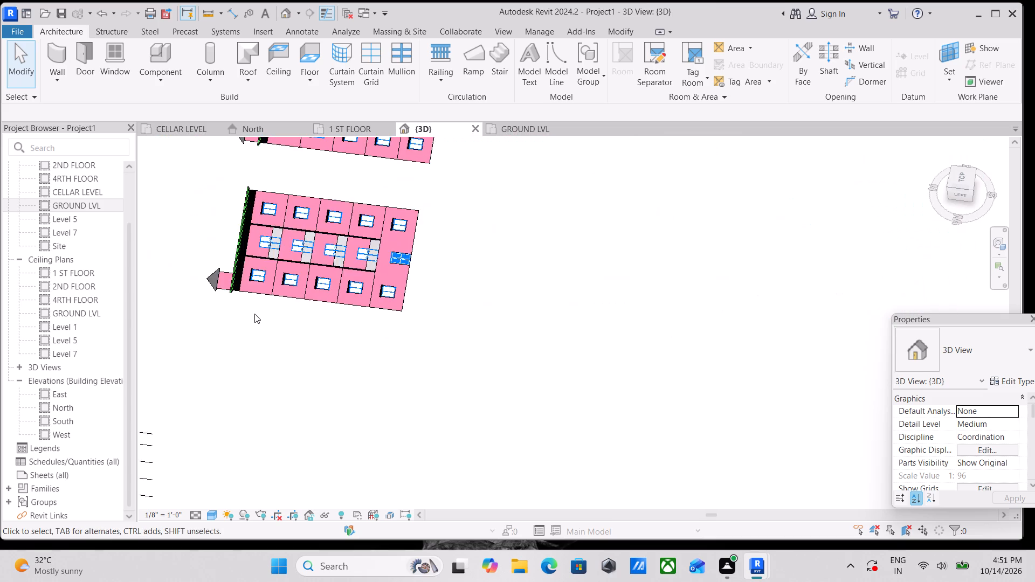
middle_drag(254, 314, 527, 226)
scroll(405, 288, down, 3)
middle_drag(404, 288, 549, 171)
scroll(442, 293, down, 2)
middle_drag(441, 293, 443, 225)
scroll(428, 271, up, 3)
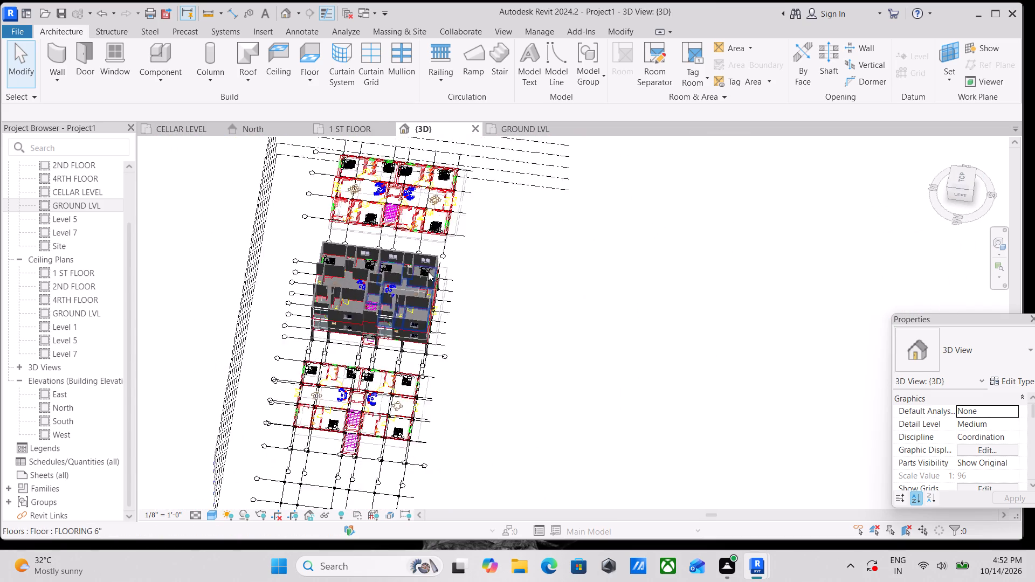
scroll(428, 272, up, 16)
shift+middle_drag(455, 388, 450, 388)
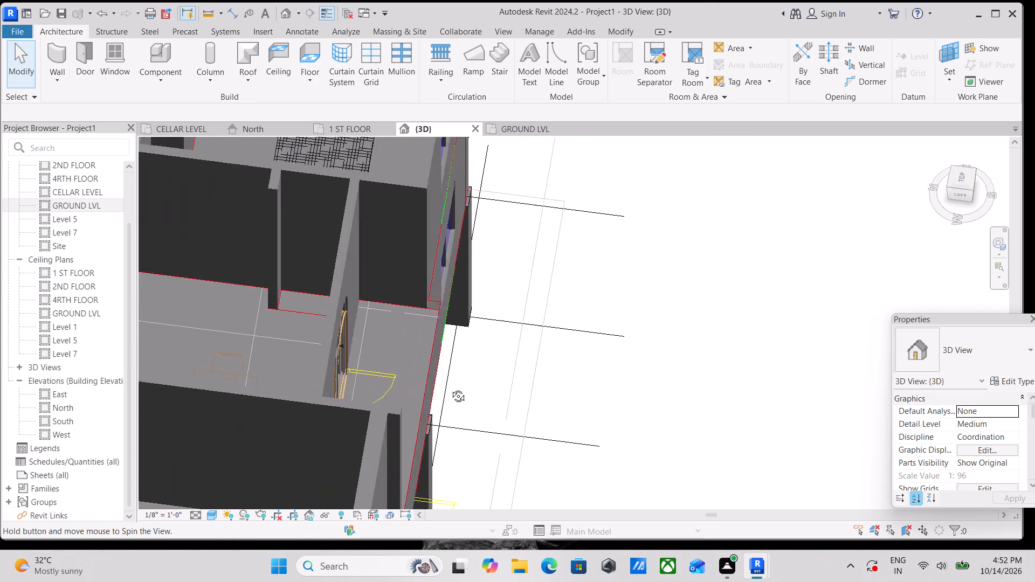
shift+middle_drag(450, 388, 321, 401)
scroll(289, 377, down, 17)
middle_drag(359, 342, 492, 329)
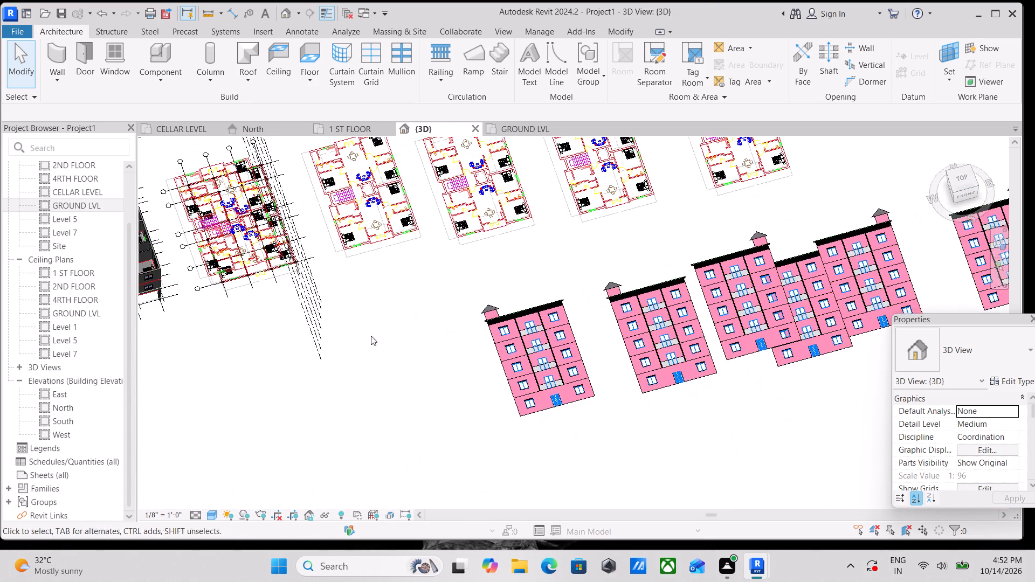
middle_drag(268, 320, 547, 310)
scroll(436, 317, up, 15)
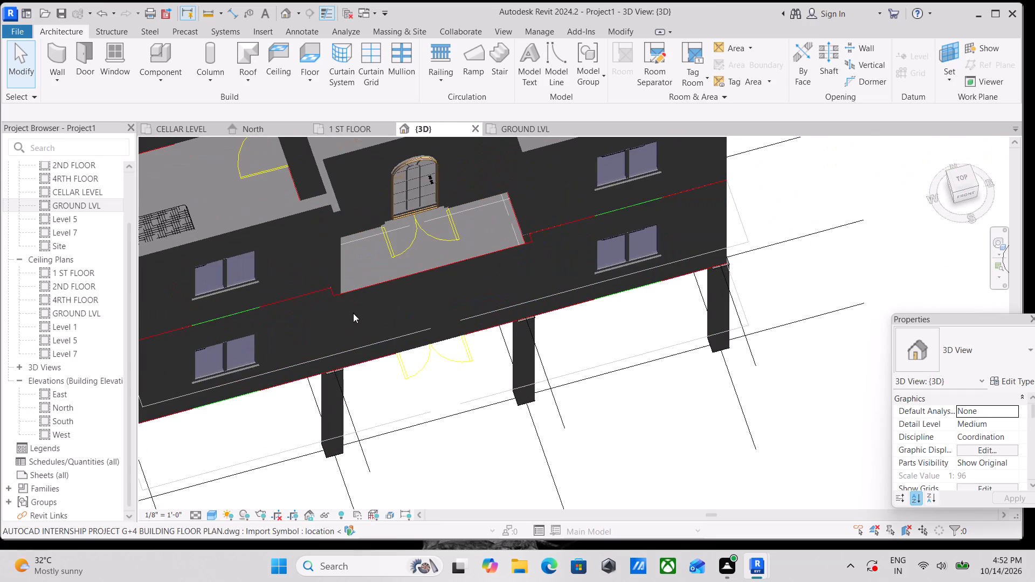
Select the bathroom tiles strip on the grid F balcony and examine how it meets the outer wall and existing floor.
click(360, 286)
scroll(382, 283, up, 3)
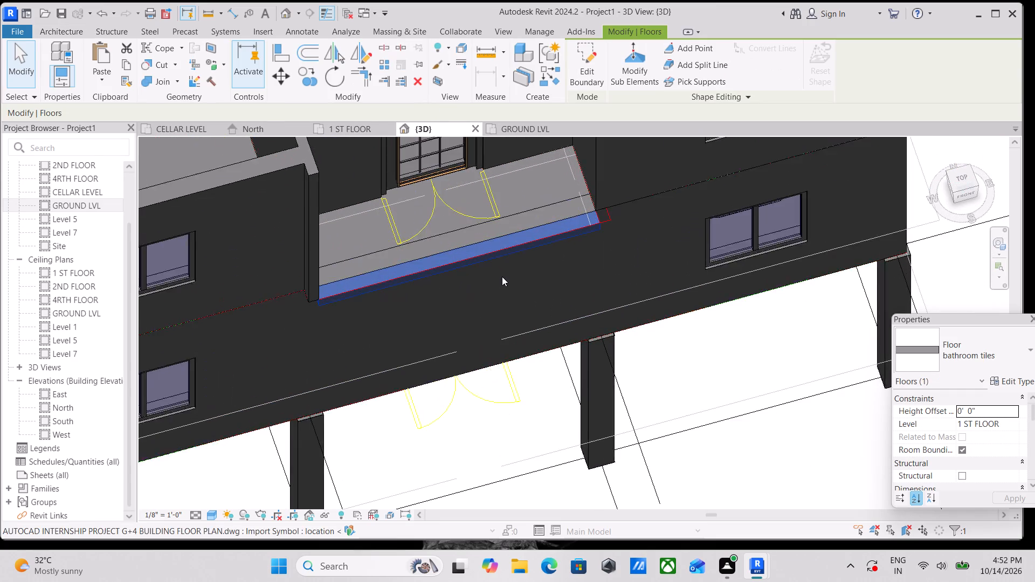
scroll(502, 276, up, 3)
scroll(443, 224, up, 2)
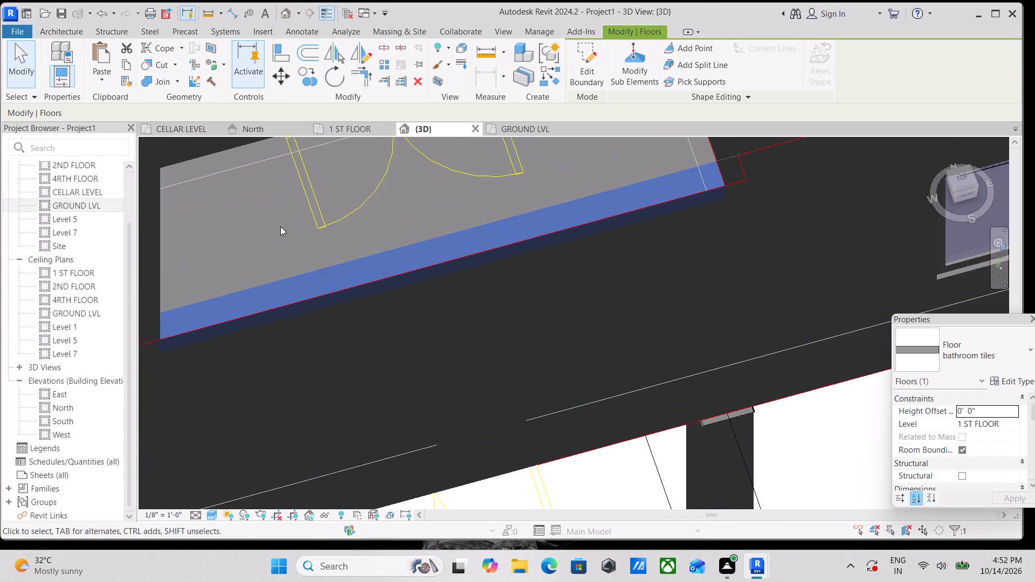
middle_drag(273, 226, 284, 216)
click(254, 309)
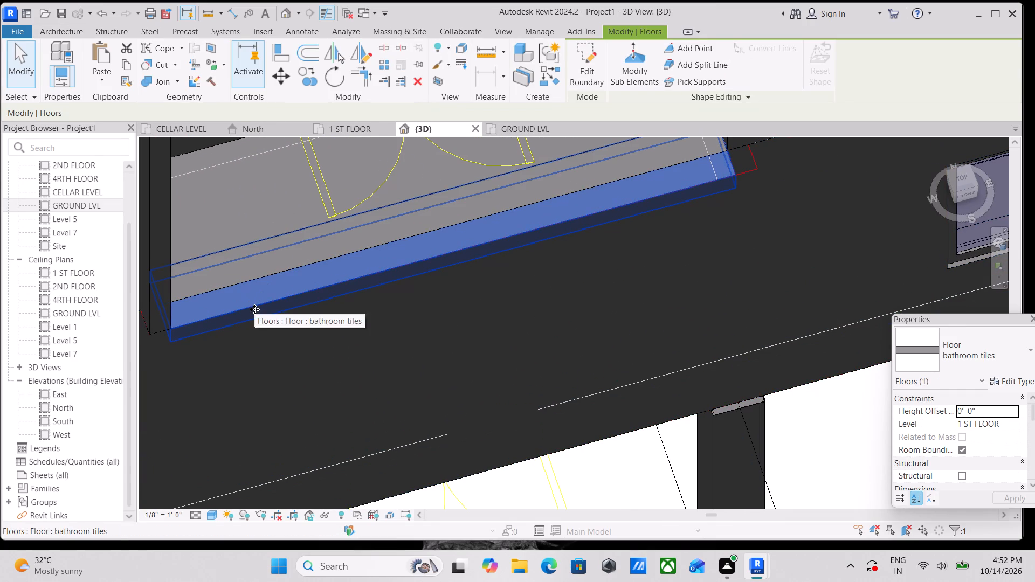
scroll(255, 309, down, 5)
middle_drag(274, 308, 355, 308)
scroll(384, 288, down, 3)
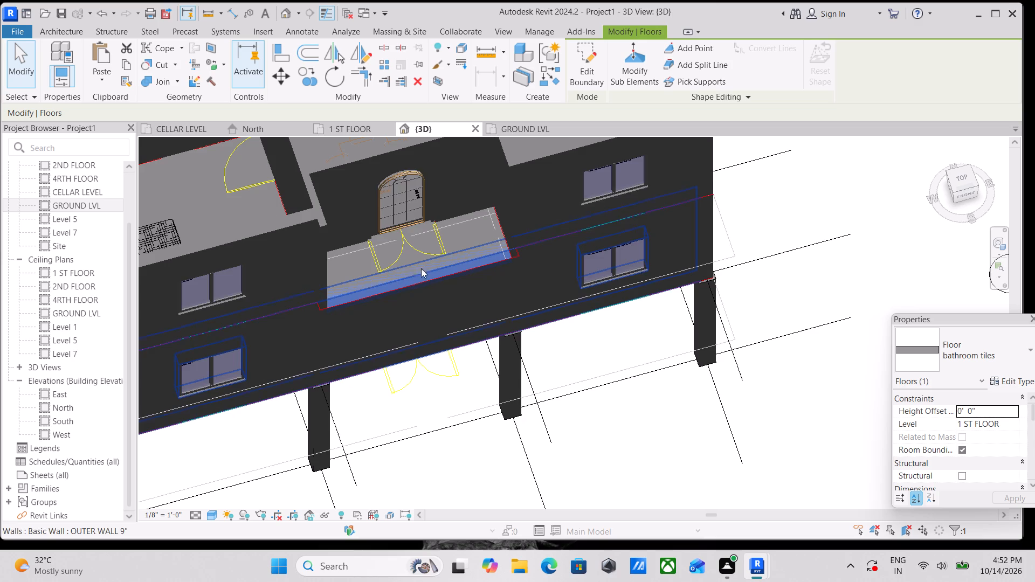
scroll(406, 291, up, 3)
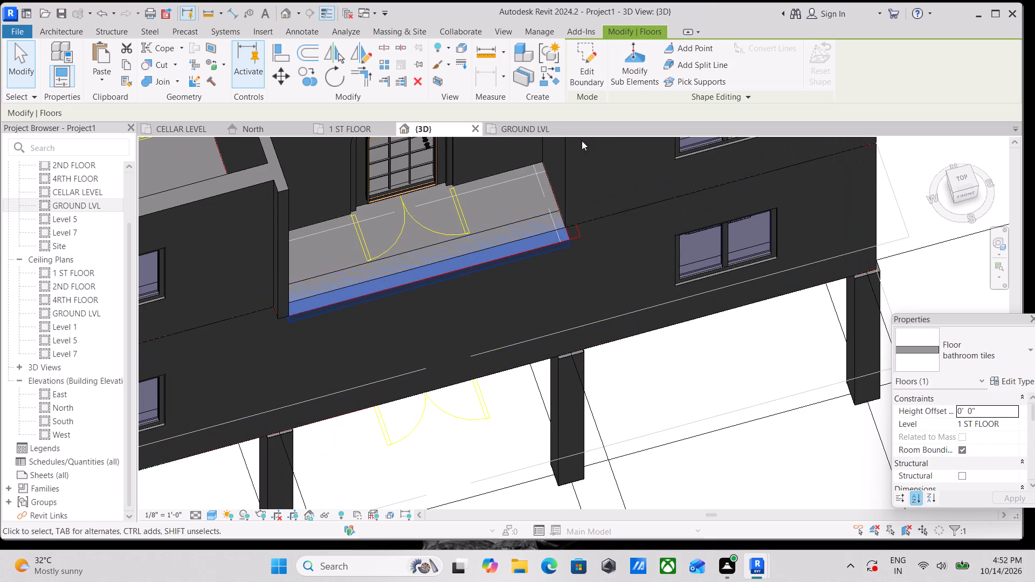
Edit the bathroom tiles strip's boundary, moving its inner edge out to the outer wall's exterior face, and finish without attaching walls.
click(587, 69)
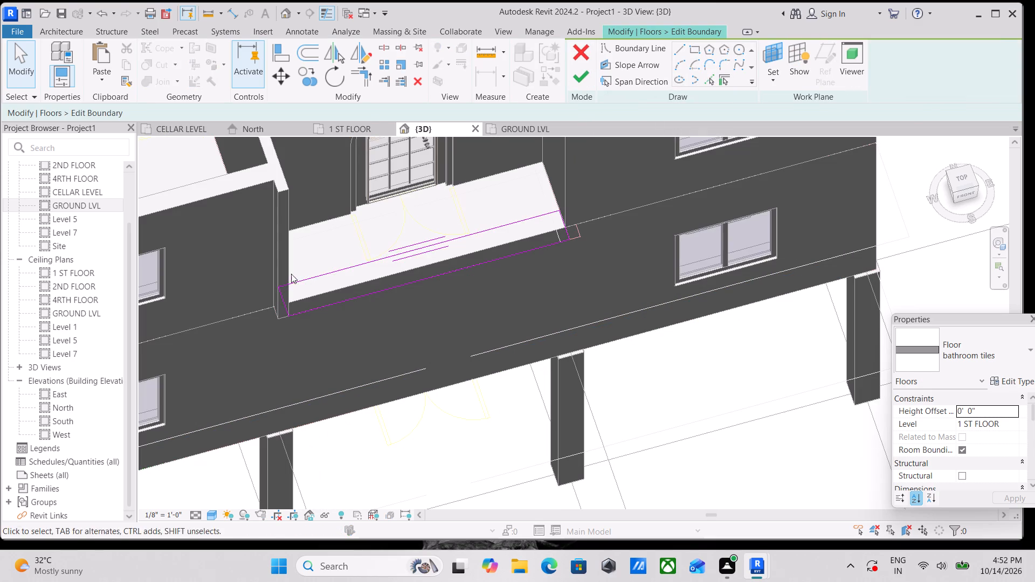
click(956, 180)
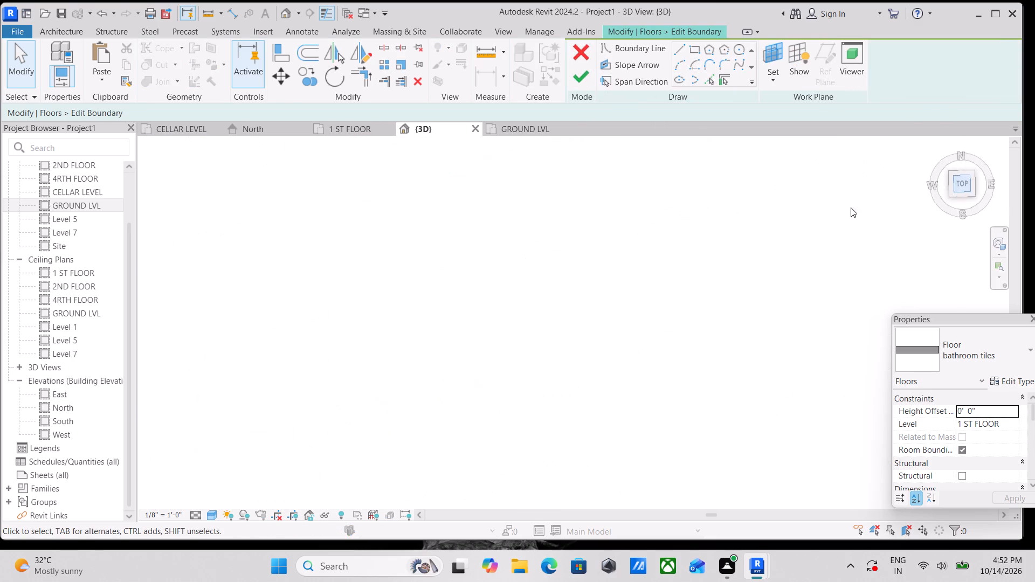
scroll(549, 341, up, 5)
scroll(442, 370, up, 7)
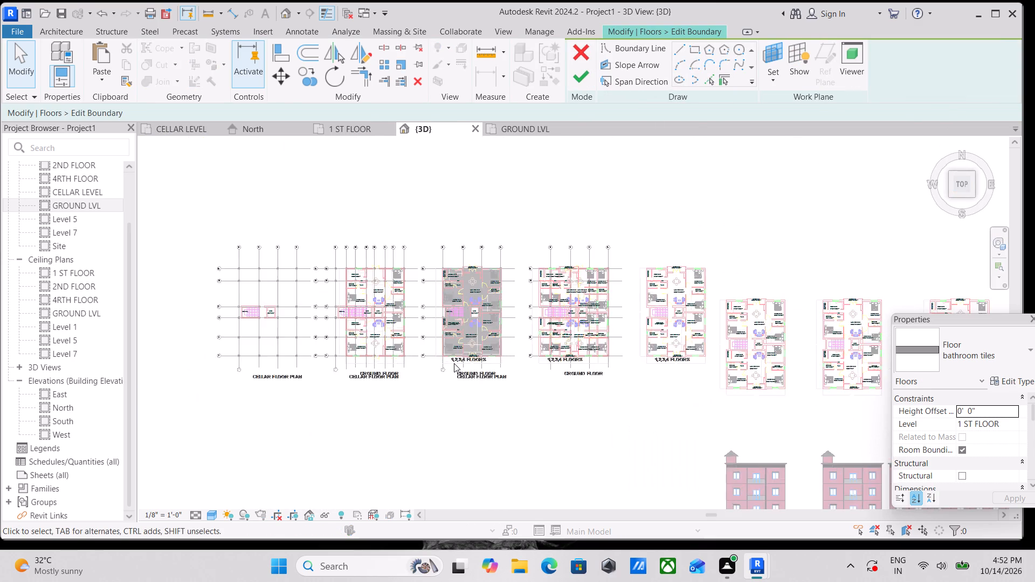
scroll(454, 363, up, 19)
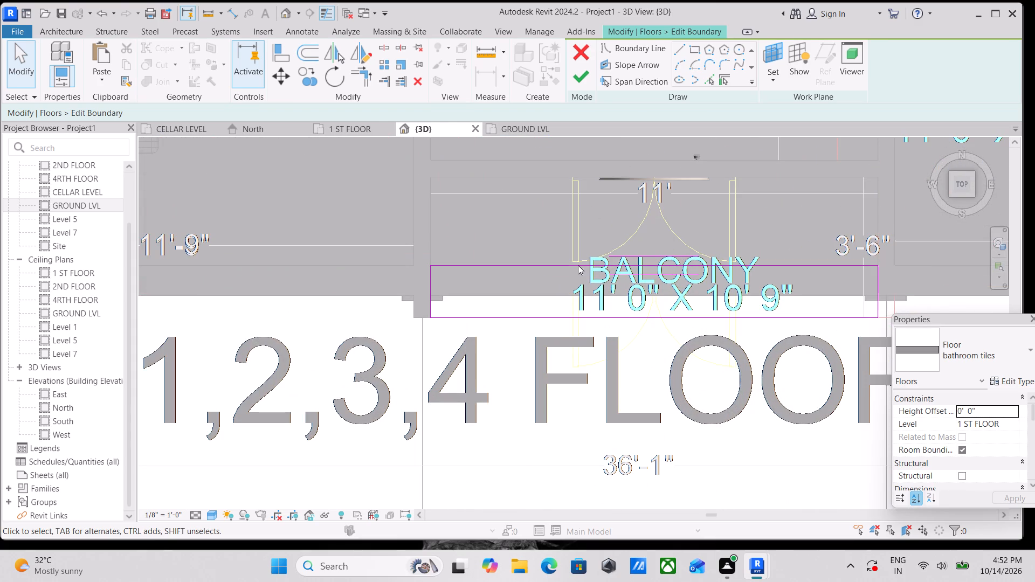
middle_drag(700, 288, 644, 317)
click(565, 292)
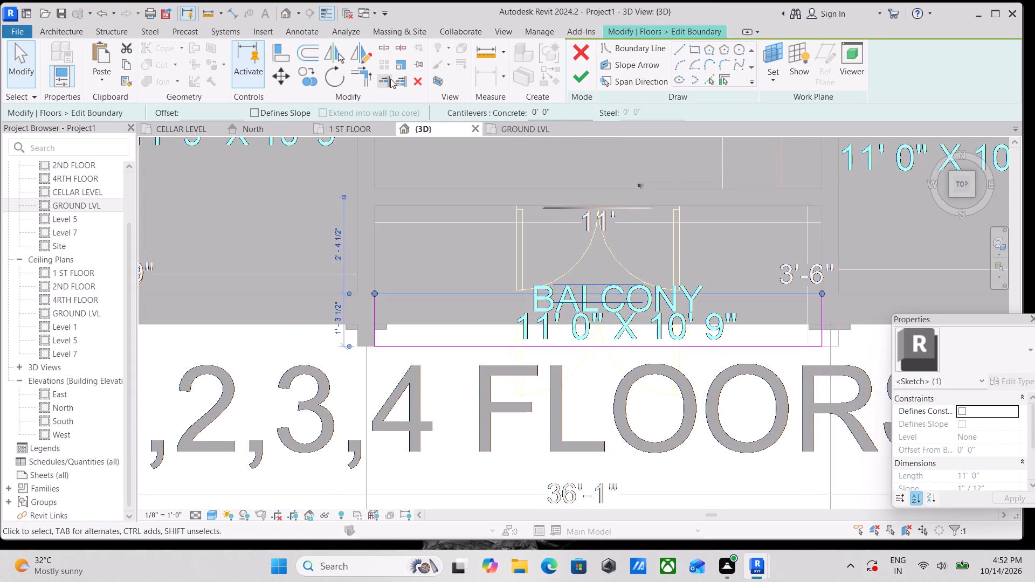
click(282, 77)
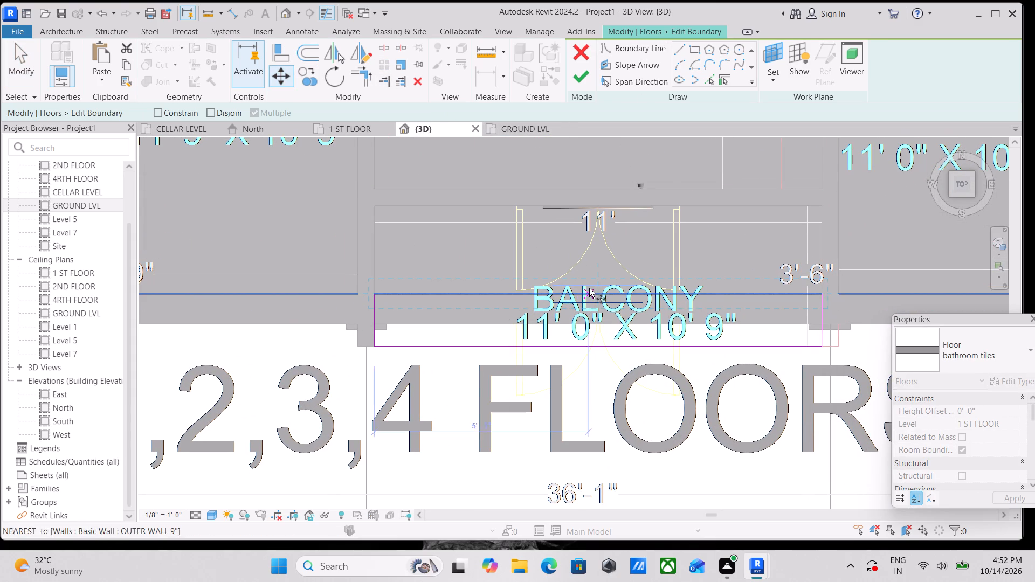
click(577, 290)
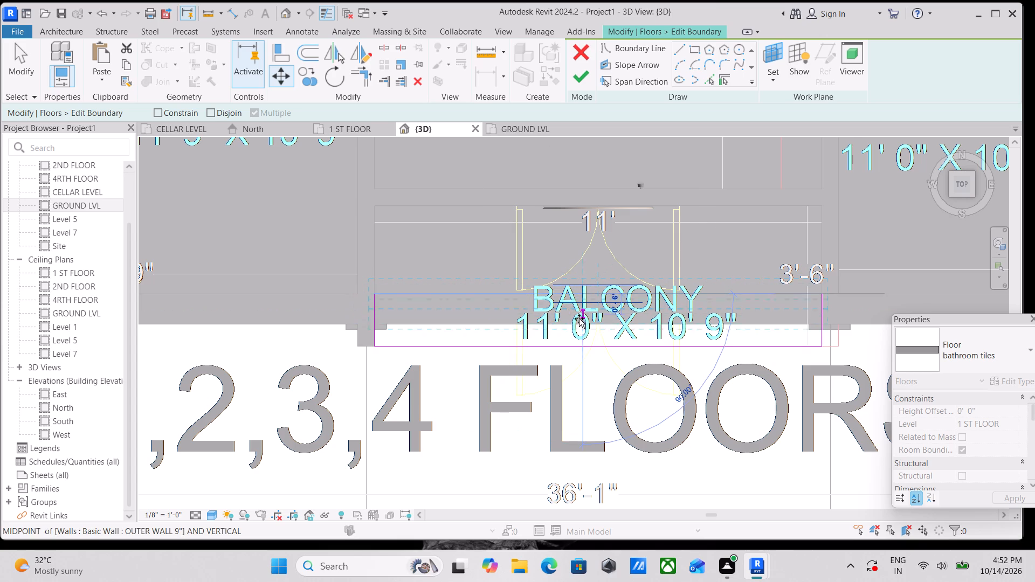
click(579, 327)
scroll(604, 289, down, 1)
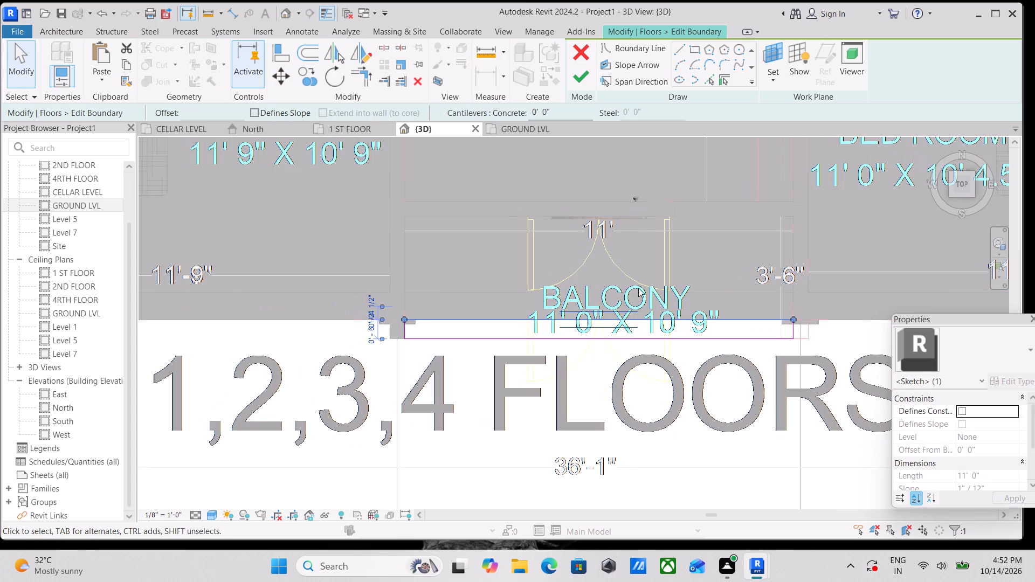
click(579, 85)
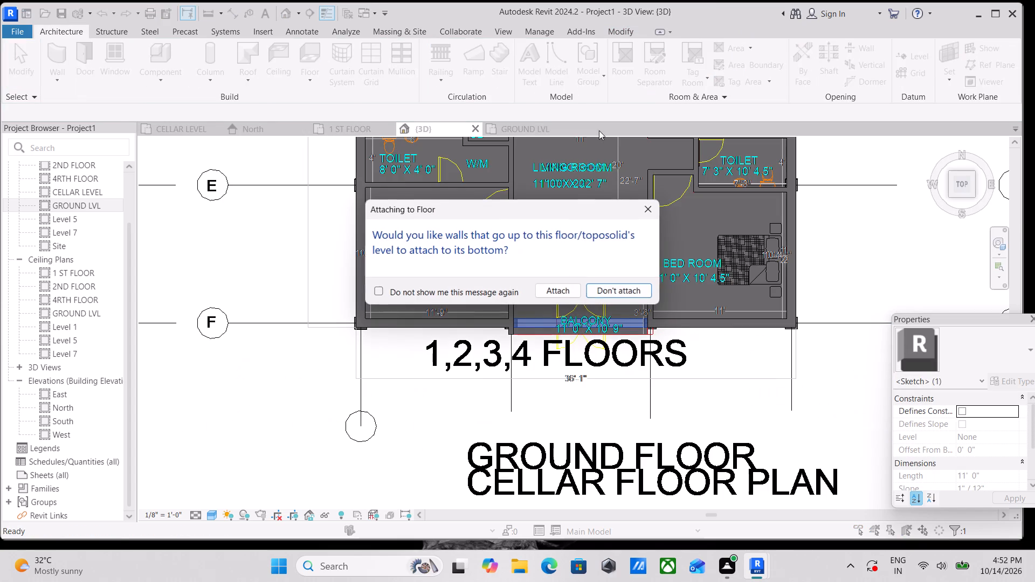
click(622, 294)
scroll(617, 307, up, 3)
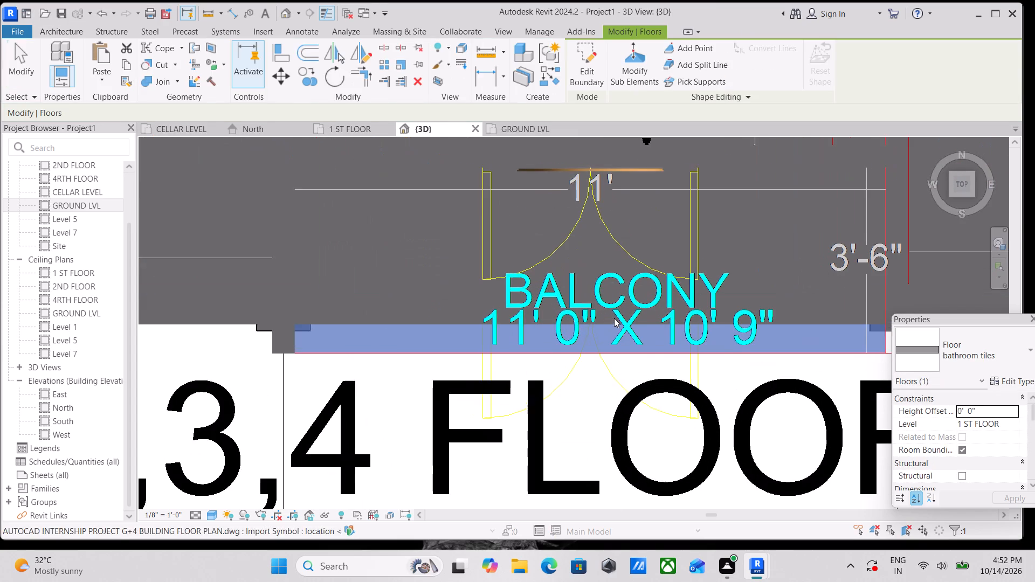
In the 1 ST FLOOR plan, draw the missing inner wall 5" at the grid F balcony's grid 3 end, out to the CAD corner.
middle_drag(611, 316, 563, 281)
middle_drag(689, 295, 558, 316)
key(Escape)
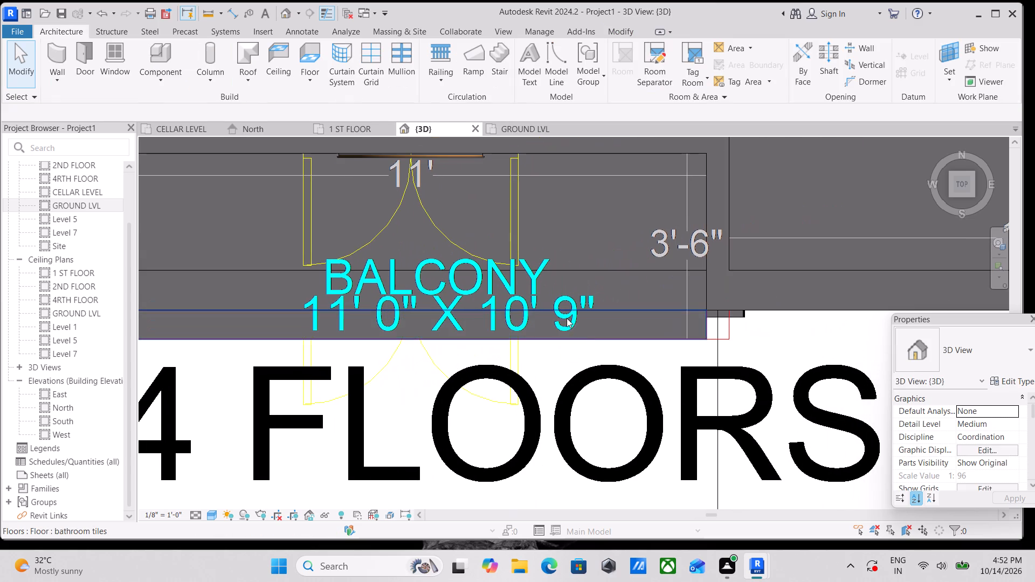
middle_drag(690, 347, 620, 380)
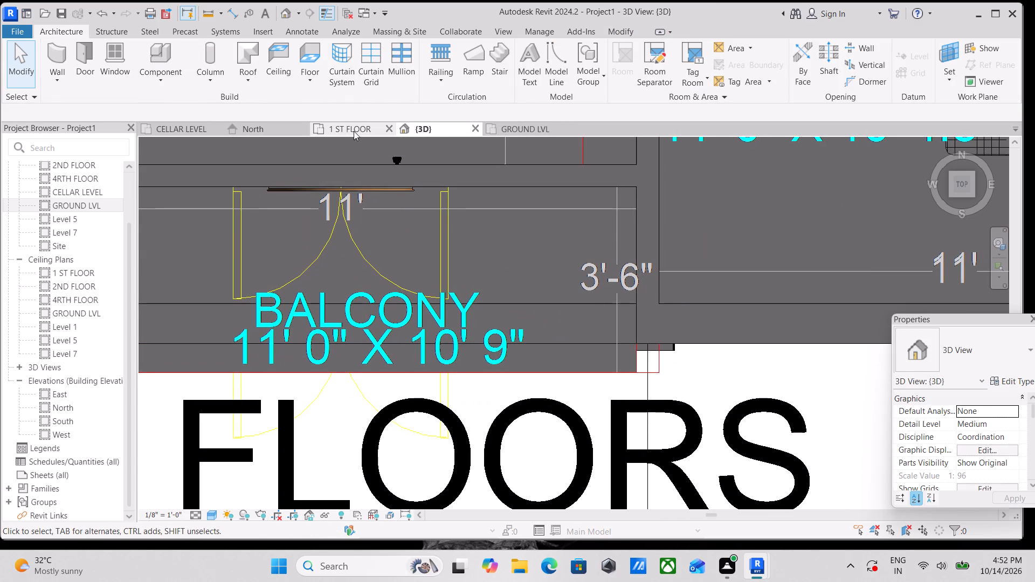
click(354, 131)
scroll(510, 260, down, 3)
scroll(560, 282, up, 3)
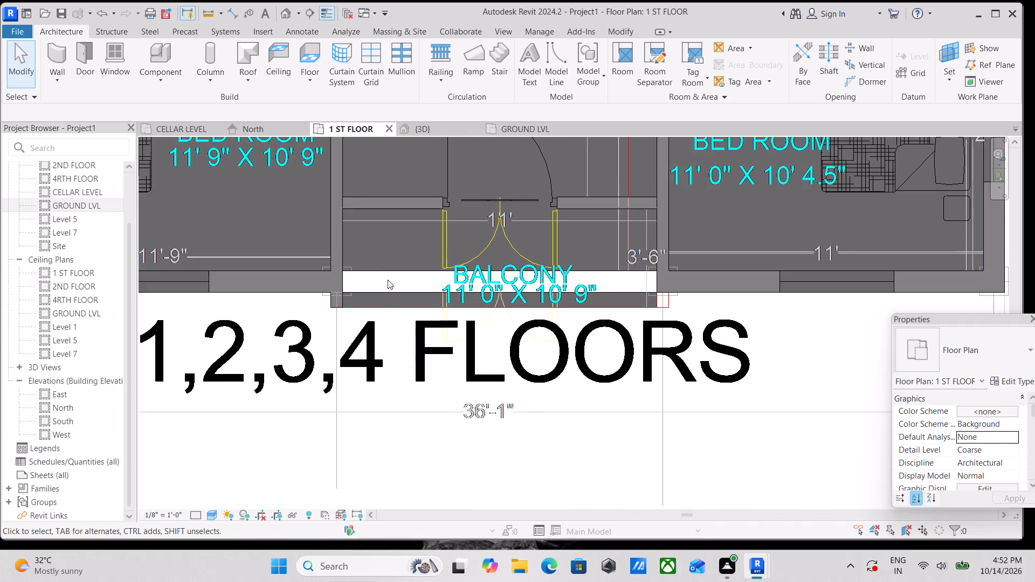
middle_drag(395, 285, 315, 324)
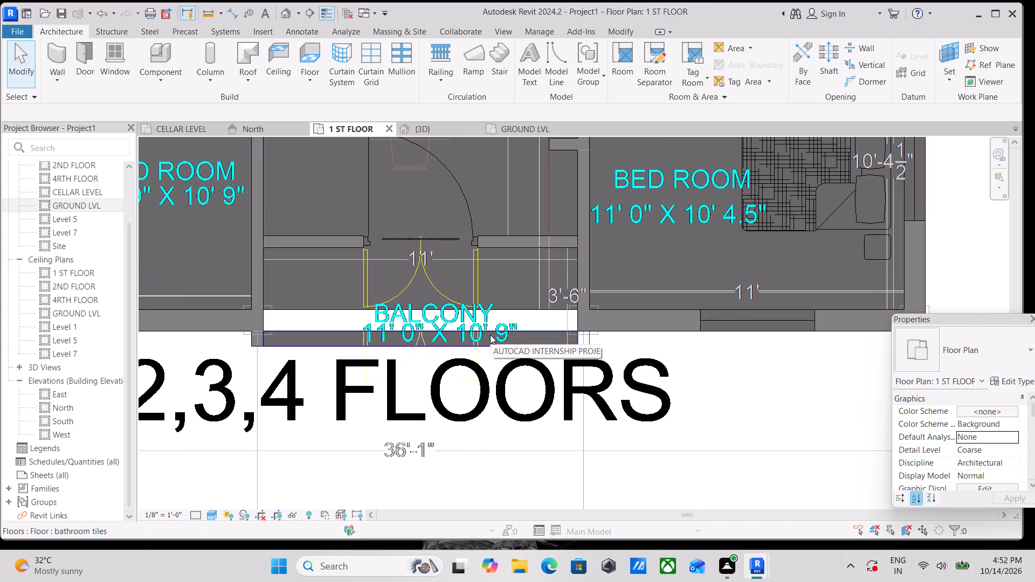
text(wa)
scroll(631, 384, up, 3)
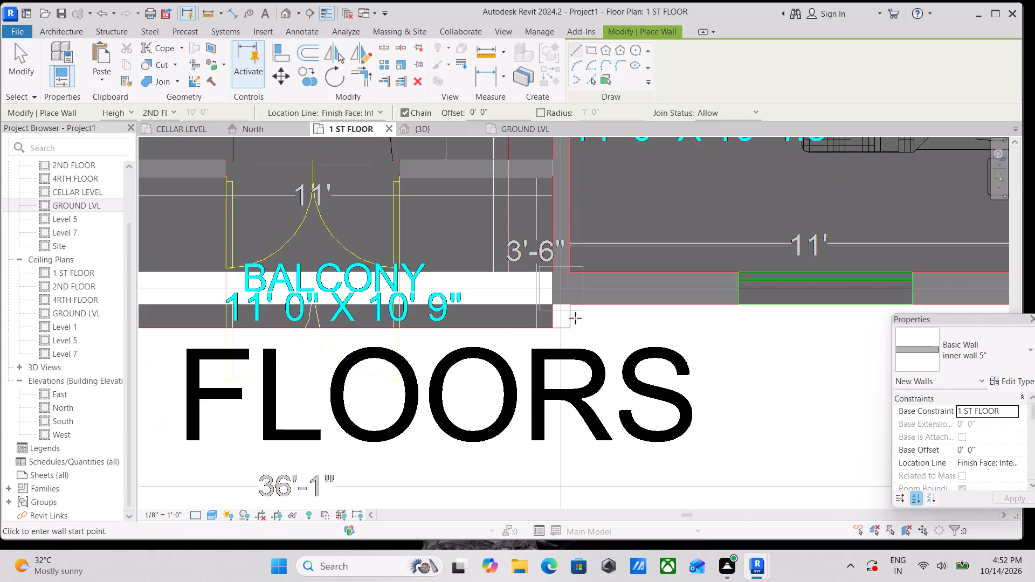
scroll(572, 289, up, 2)
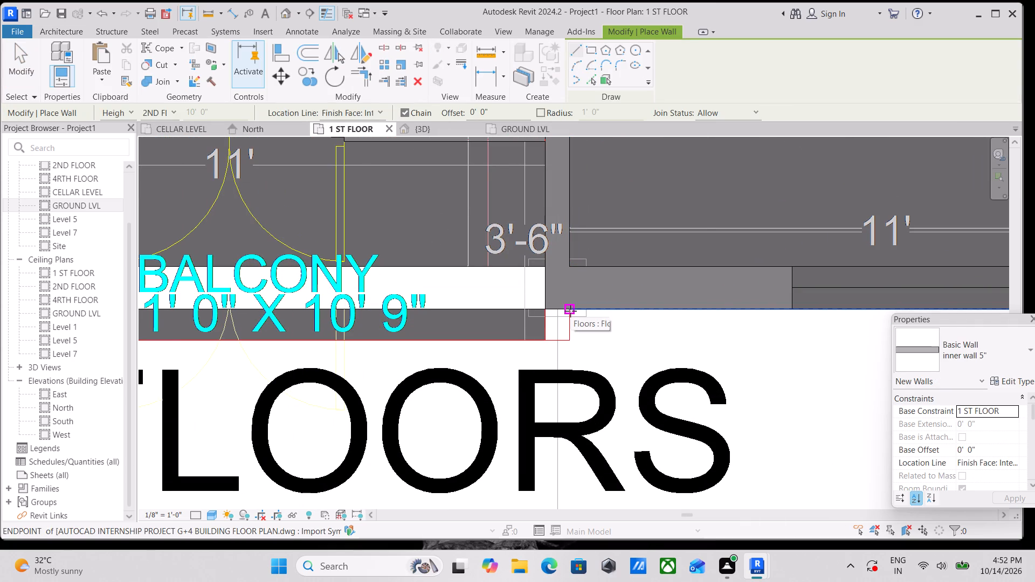
click(570, 311)
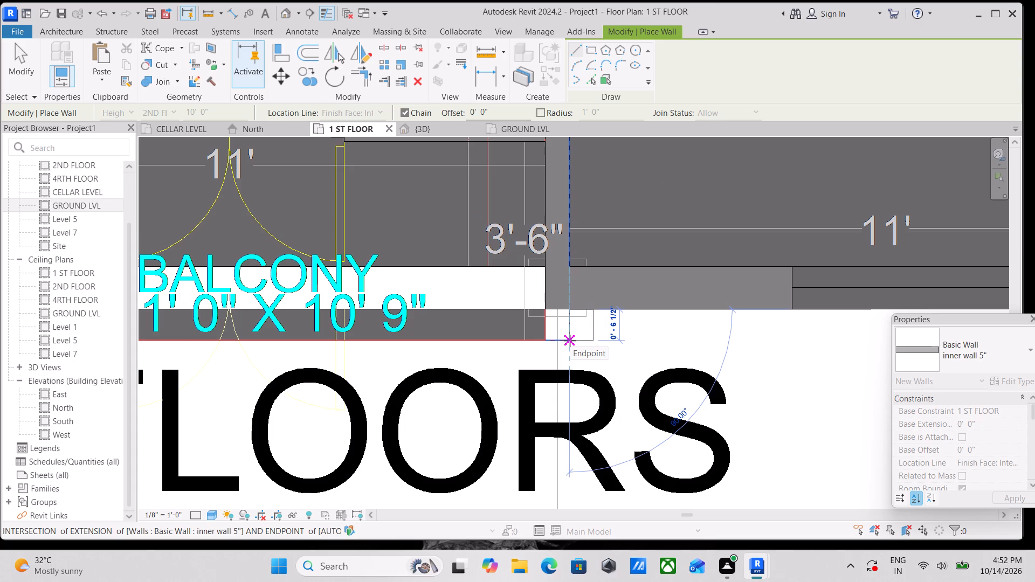
key(space)
click(570, 341)
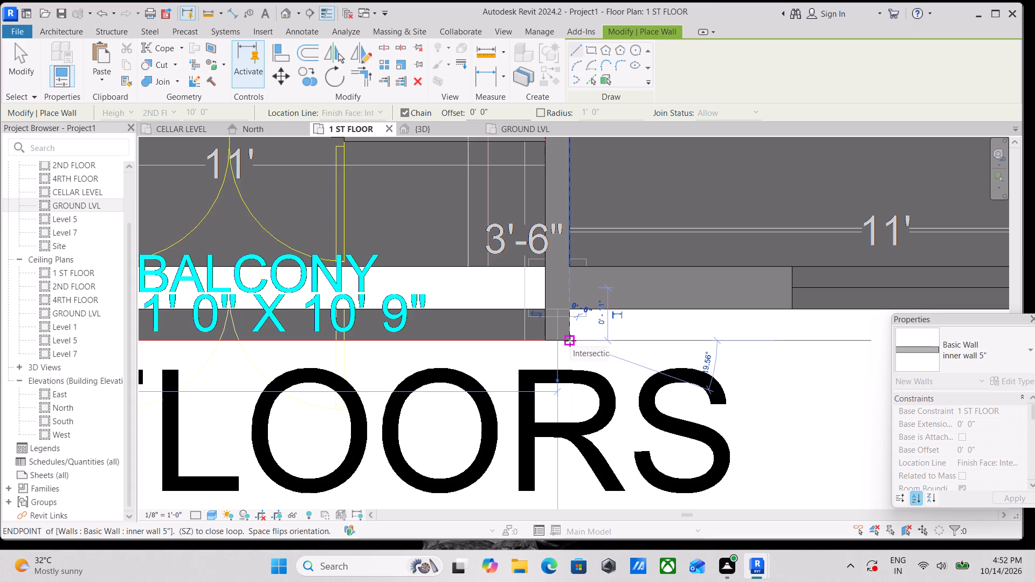
key(Escape)
scroll(570, 341, down, 2)
key(Escape)
scroll(606, 275, down, 8)
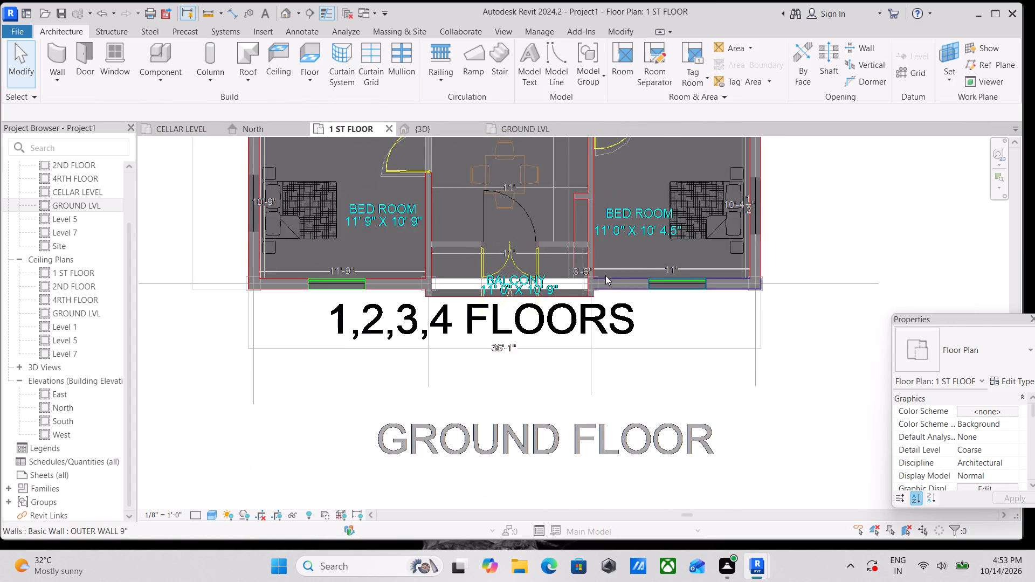
Create a rectangular bathroom tiles floor strip about 11 1/2" deep on the grid A balcony, from the outer wall's exterior face to the CAD edge.
middle_drag(605, 275, 529, 512)
scroll(456, 281, down, 1)
middle_drag(456, 281, 463, 497)
middle_drag(460, 322, 457, 515)
middle_drag(472, 336, 476, 409)
scroll(419, 314, up, 7)
key(Escape)
scroll(369, 313, down, 1)
middle_drag(369, 313, 364, 348)
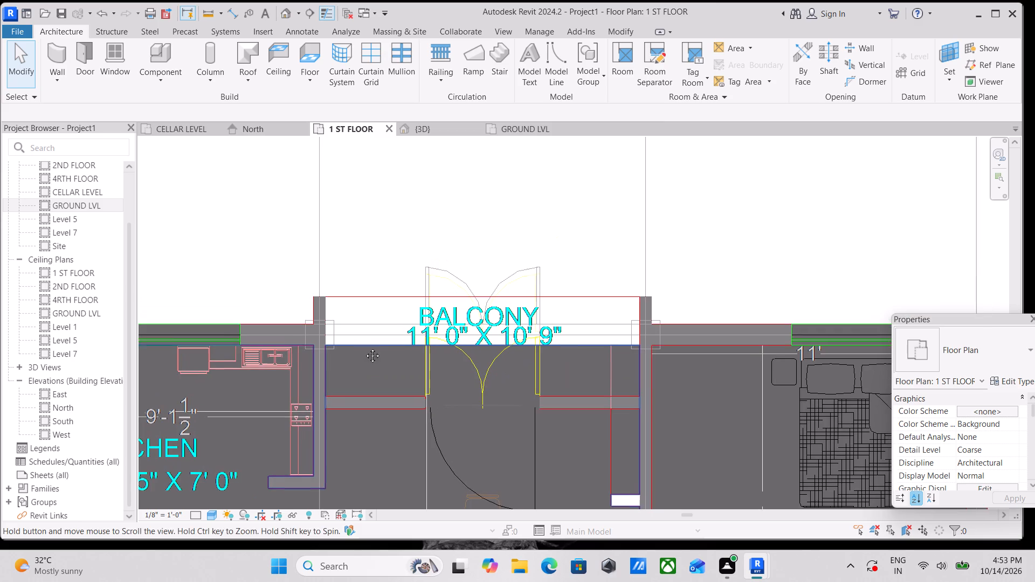
middle_drag(364, 348, 364, 349)
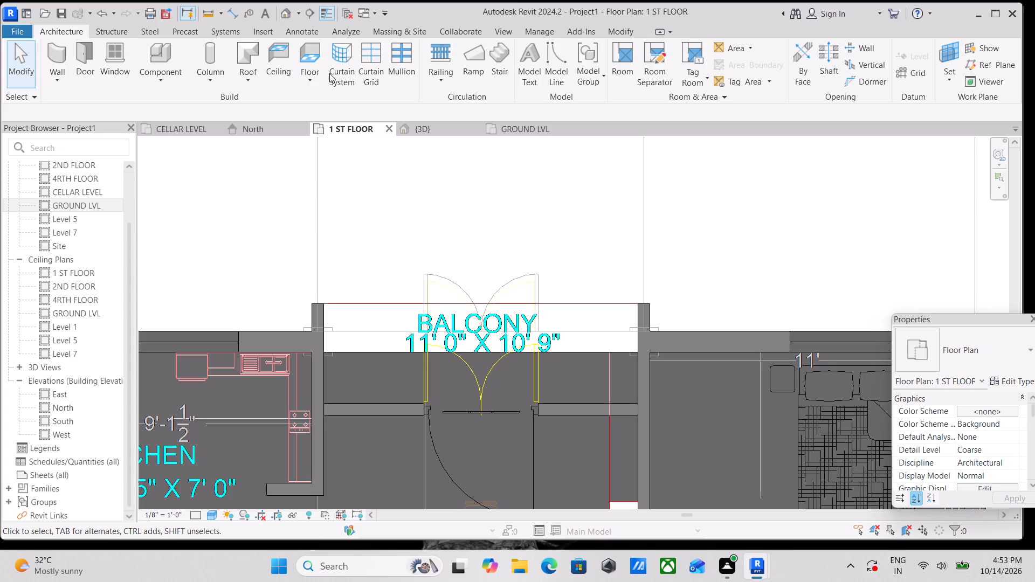
click(309, 75)
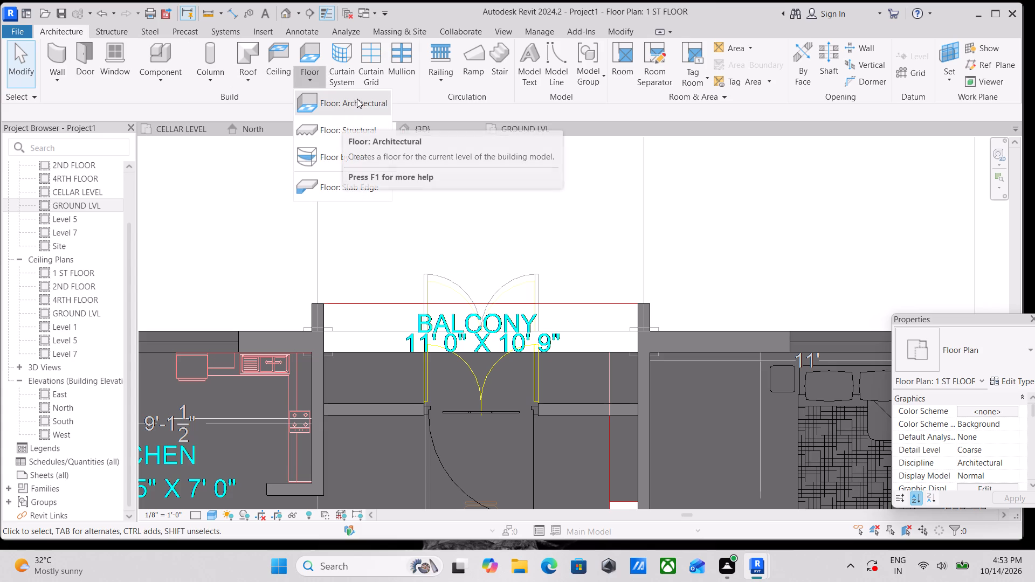
click(357, 99)
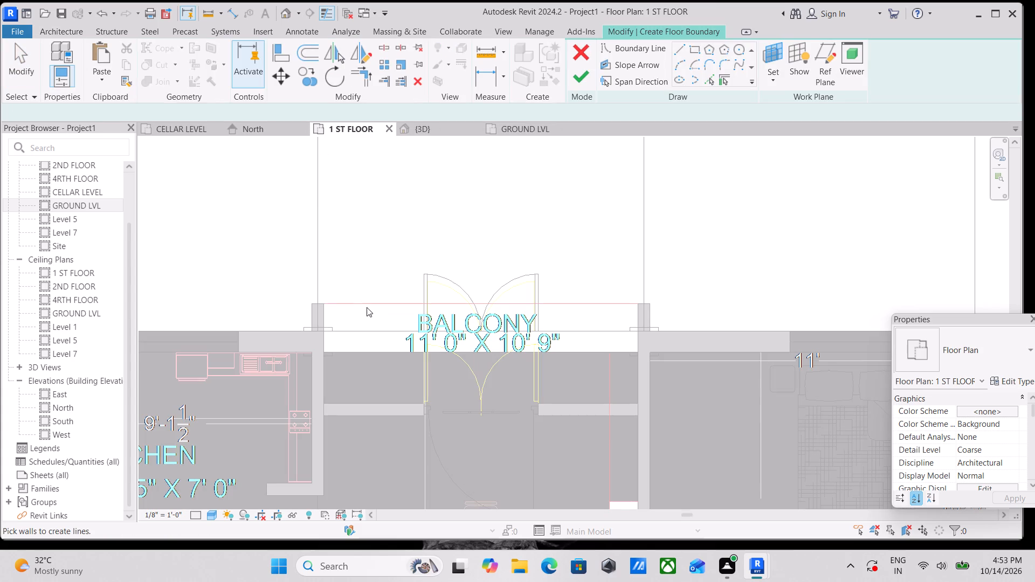
click(692, 46)
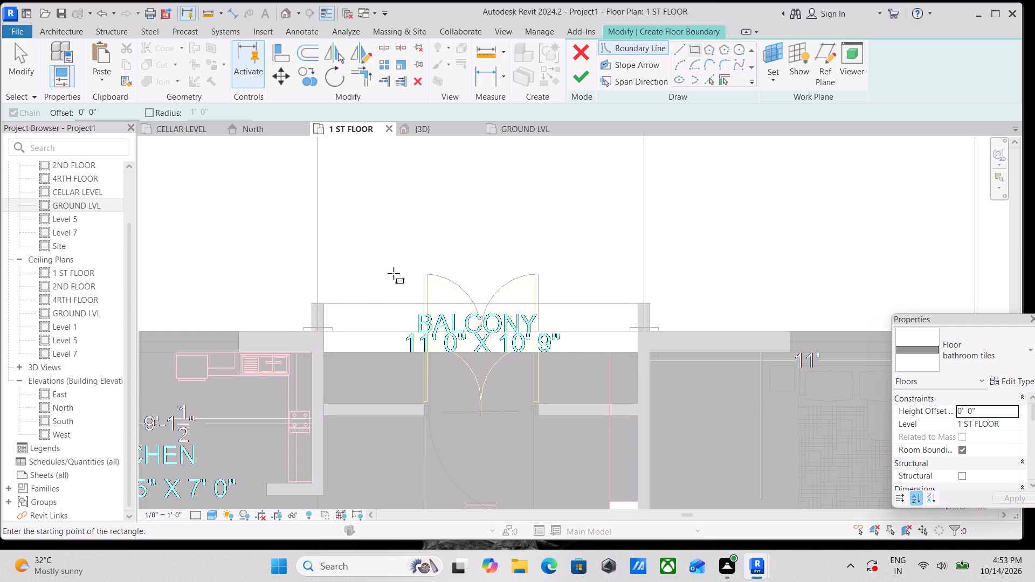
click(323, 305)
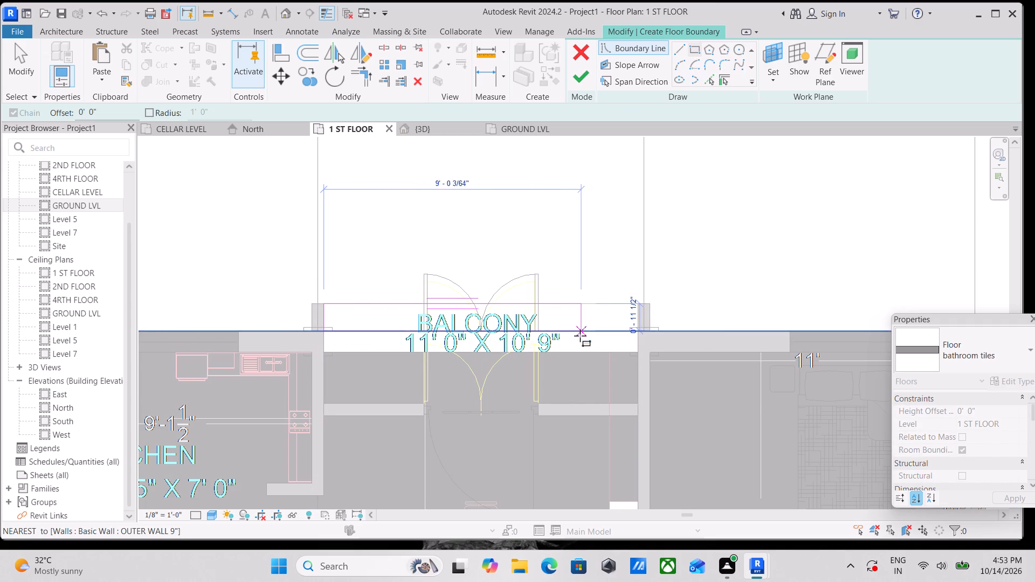
scroll(581, 331, up, 4)
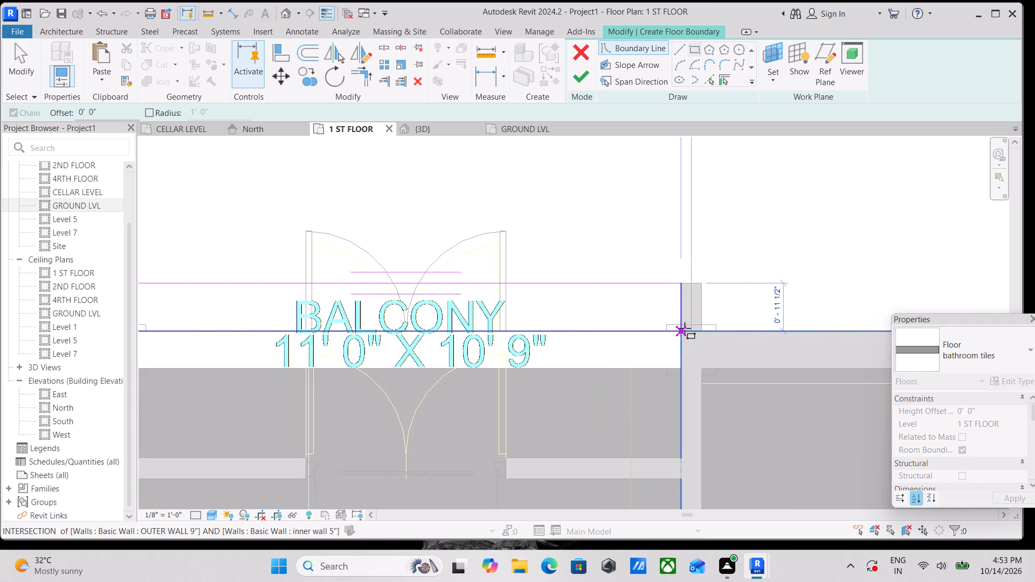
click(685, 328)
scroll(519, 263, down, 3)
middle_drag(519, 263, 564, 271)
click(578, 68)
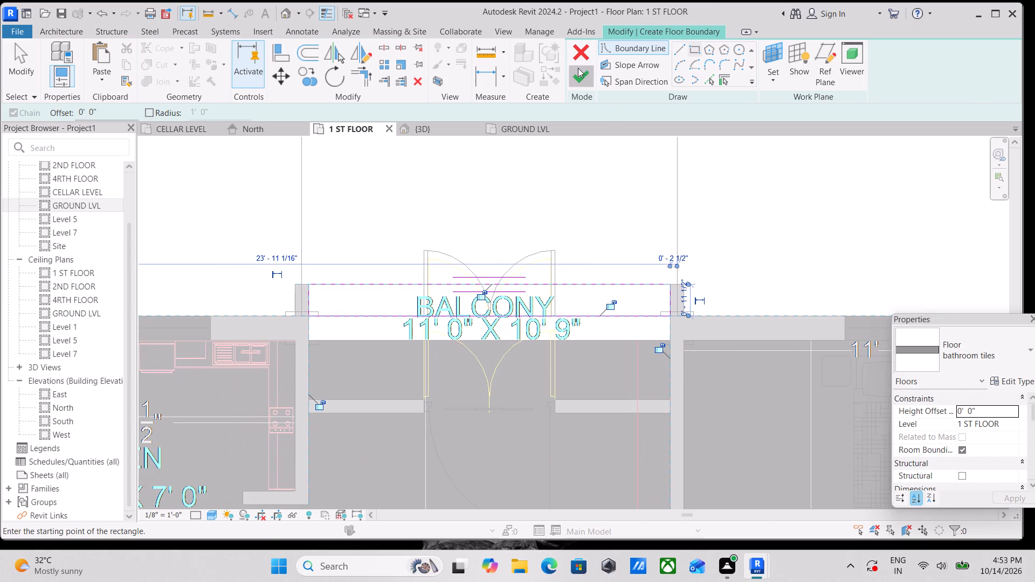
click(604, 288)
scroll(604, 288, down, 2)
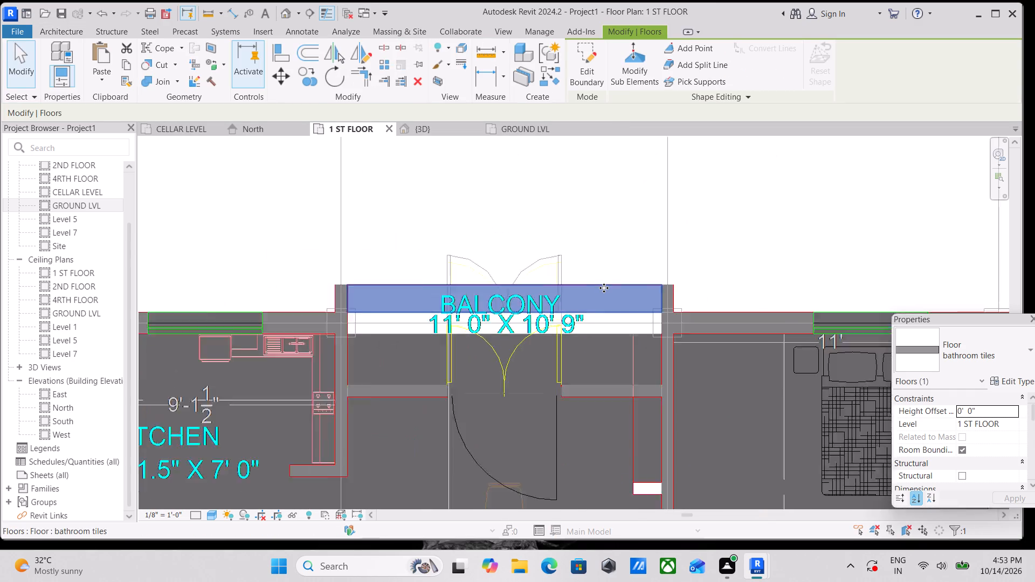
scroll(604, 288, down, 6)
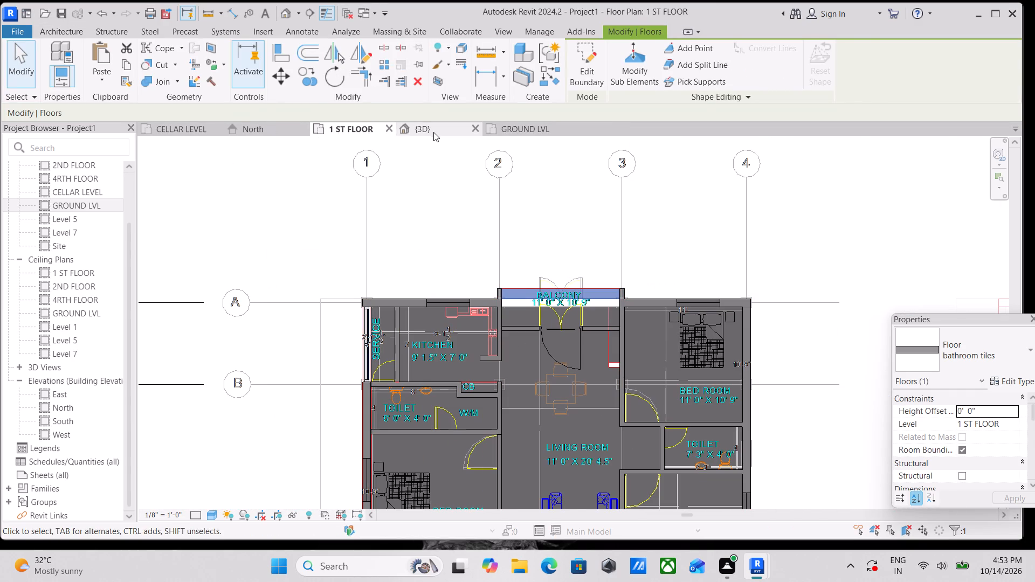
In the 3D view, temporarily hide the imported CAD plans on the cellar, ground and first-floor levels.
click(435, 130)
scroll(463, 214, down, 14)
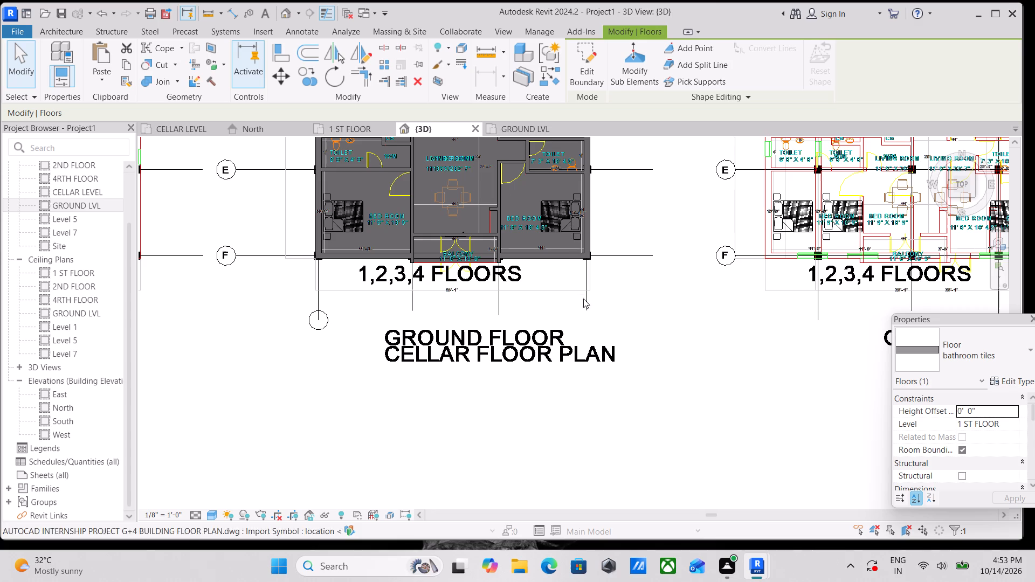
shift+middle_drag(582, 297, 470, 192)
scroll(478, 191, down, 4)
middle_drag(498, 203, 647, 196)
scroll(498, 203, down, 1)
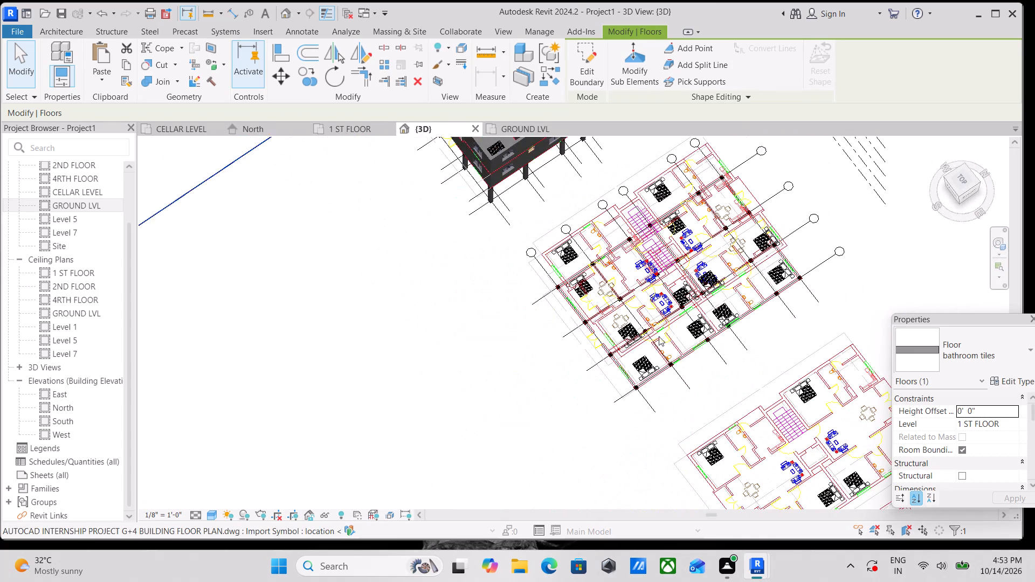
scroll(623, 318, up, 3)
key(Escape)
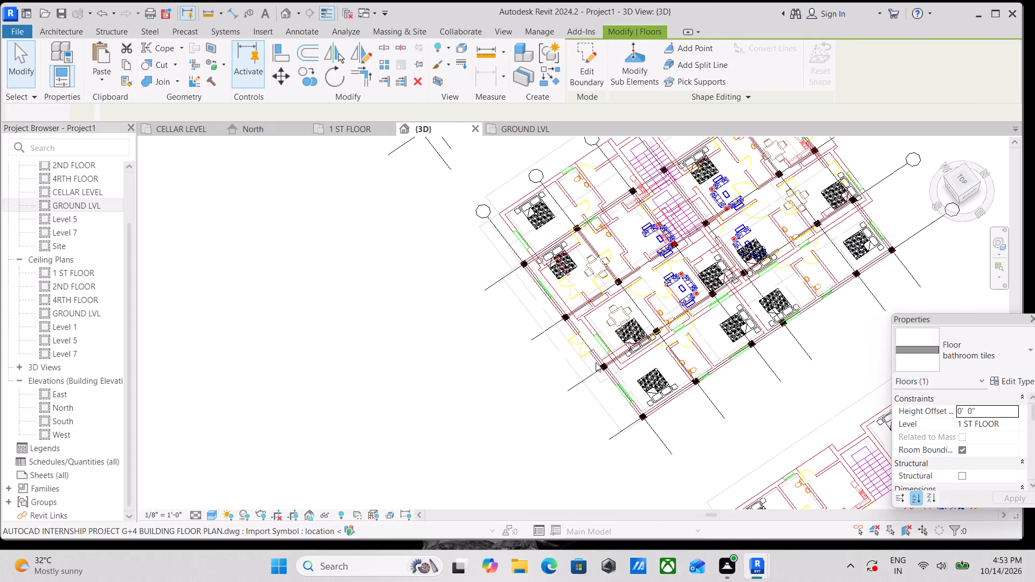
click(594, 357)
scroll(594, 357, down, 5)
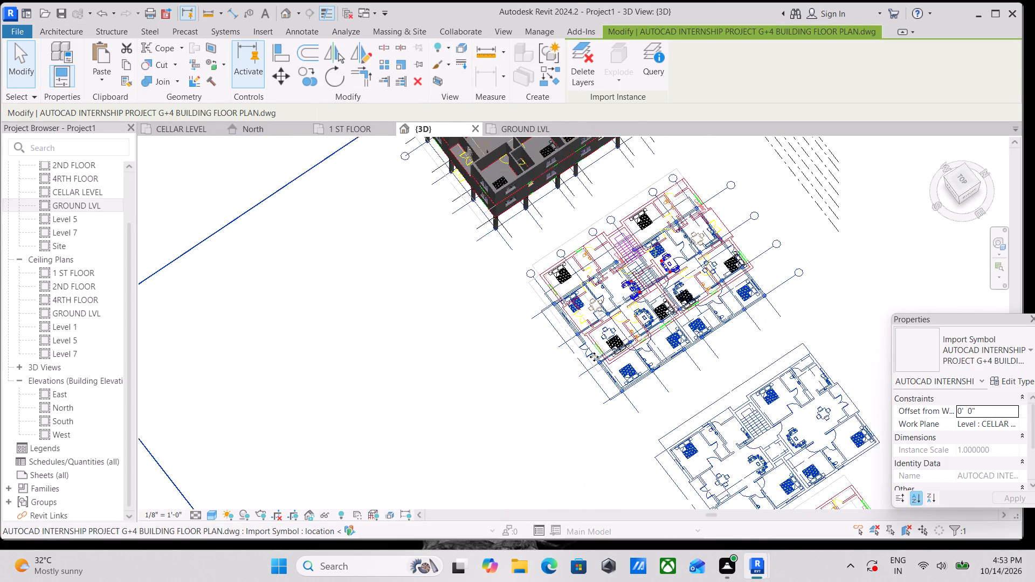
scroll(594, 357, down, 1)
text(hh)
scroll(575, 299, up, 2)
click(579, 338)
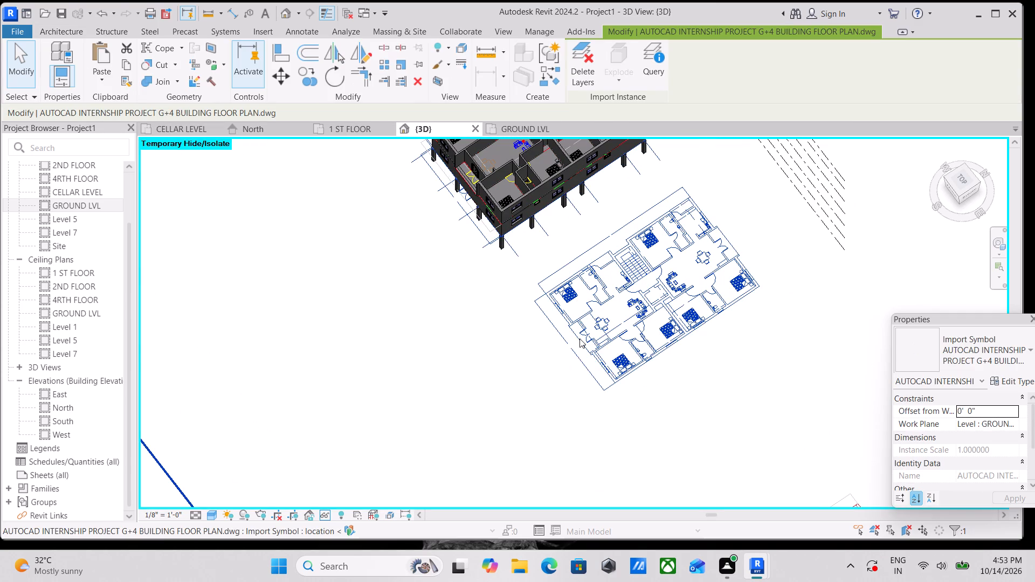
text(hh)
scroll(572, 315, down, 2)
middle_drag(572, 315, 535, 428)
scroll(499, 265, up, 1)
scroll(379, 244, up, 4)
click(383, 246)
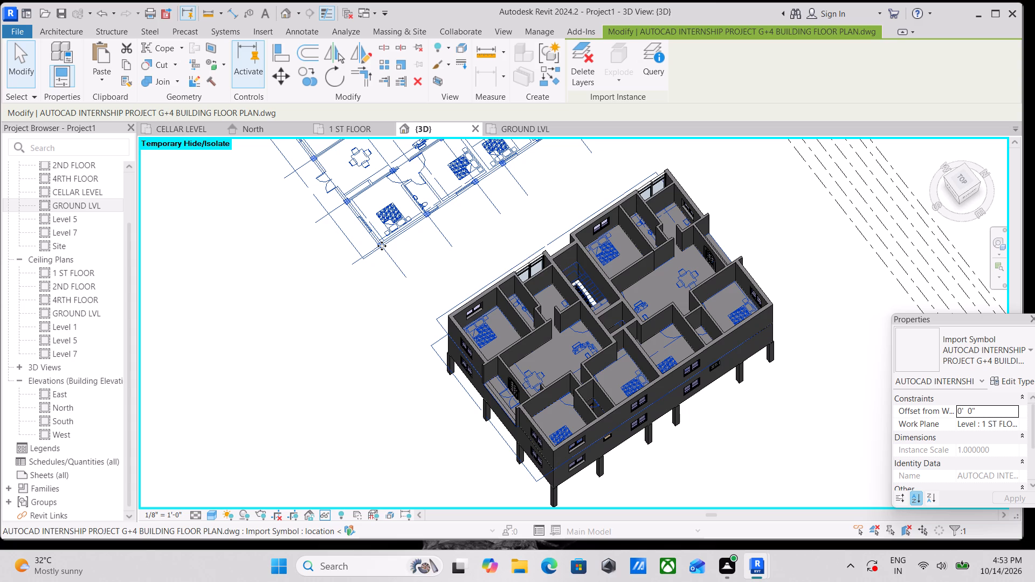
text(hh)
scroll(382, 246, down, 2)
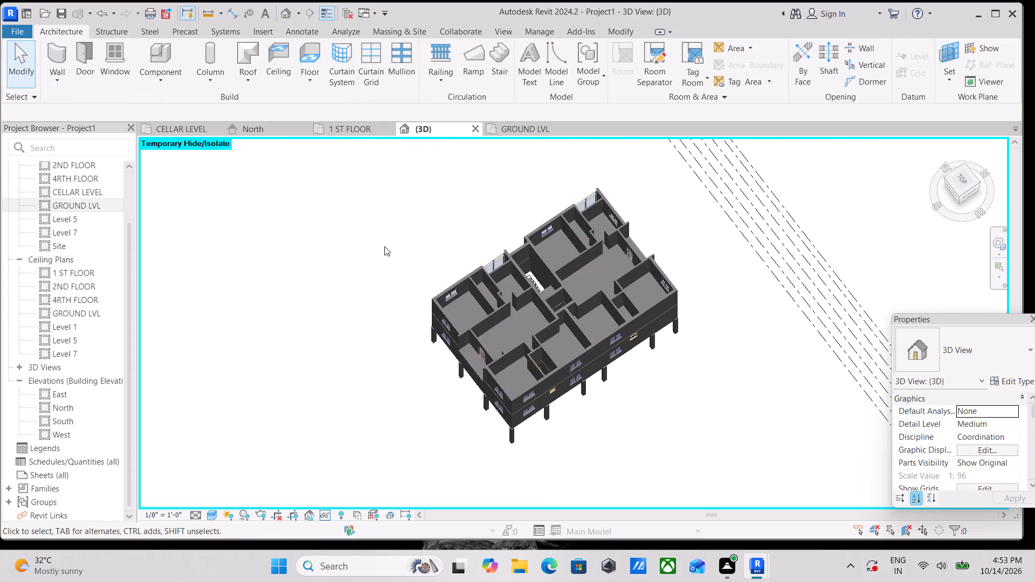
Examine the first-floor rooms, stair opening and outer walls in 3D, coming round to the building's front side.
scroll(520, 309, up, 3)
scroll(629, 263, up, 3)
middle_drag(631, 260, 480, 311)
scroll(474, 312, up, 2)
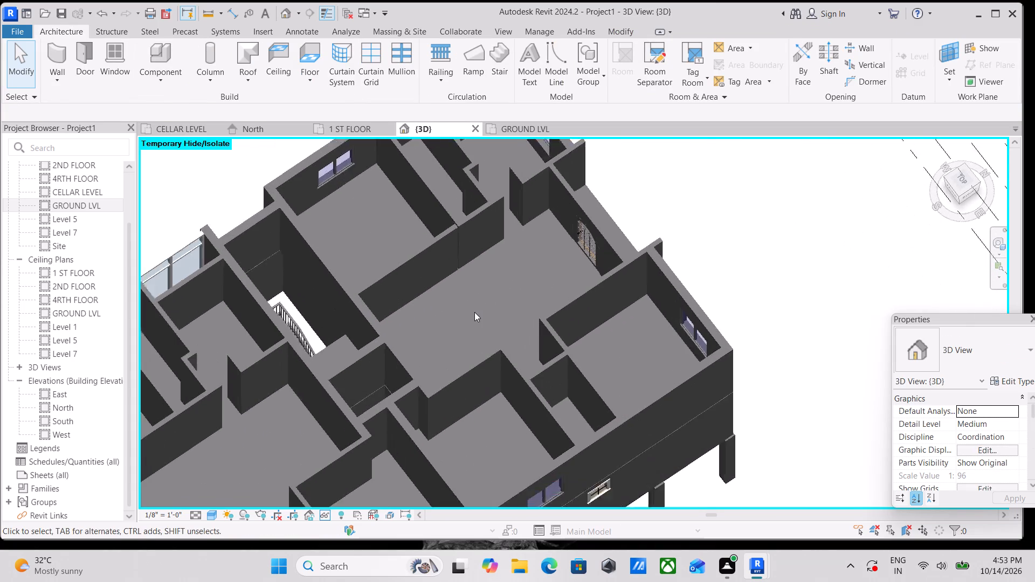
scroll(474, 312, up, 1)
scroll(410, 347, down, 1)
middle_drag(410, 347, 466, 273)
scroll(437, 270, down, 1)
scroll(320, 194, up, 4)
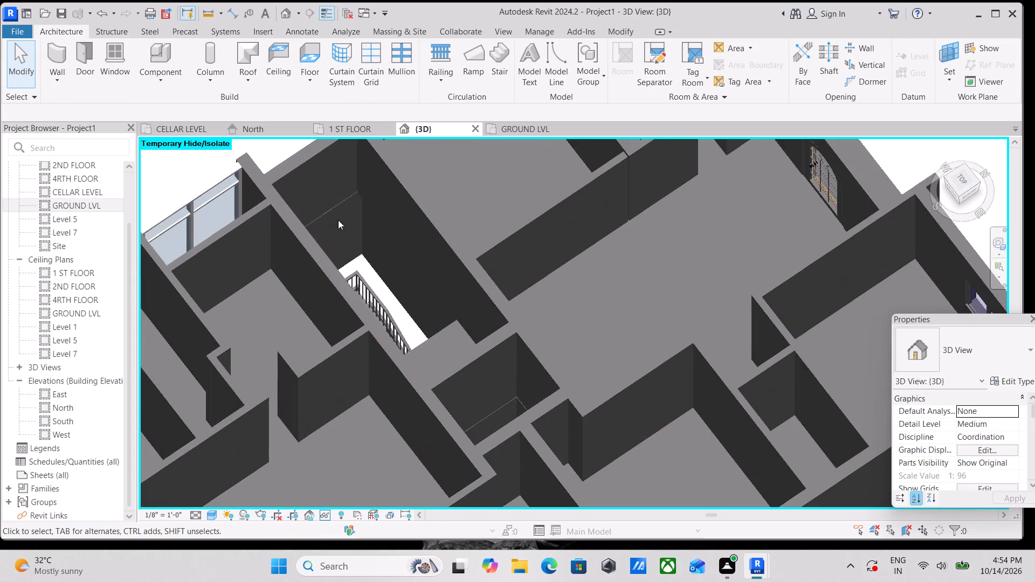
scroll(341, 221, up, 4)
scroll(298, 215, down, 8)
middle_drag(286, 230, 355, 202)
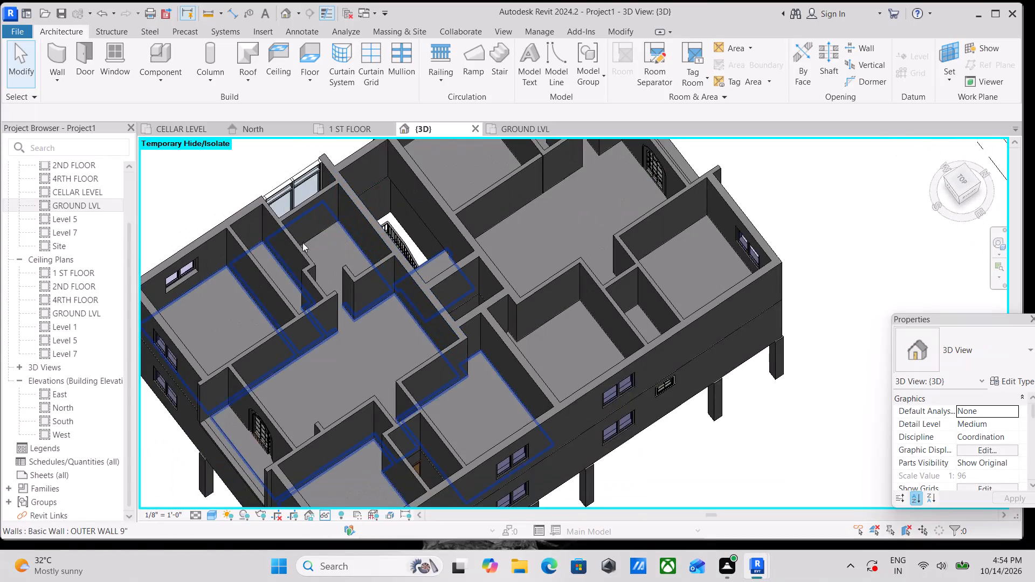
middle_drag(302, 242, 338, 227)
shift+middle_drag(398, 418, 539, 250)
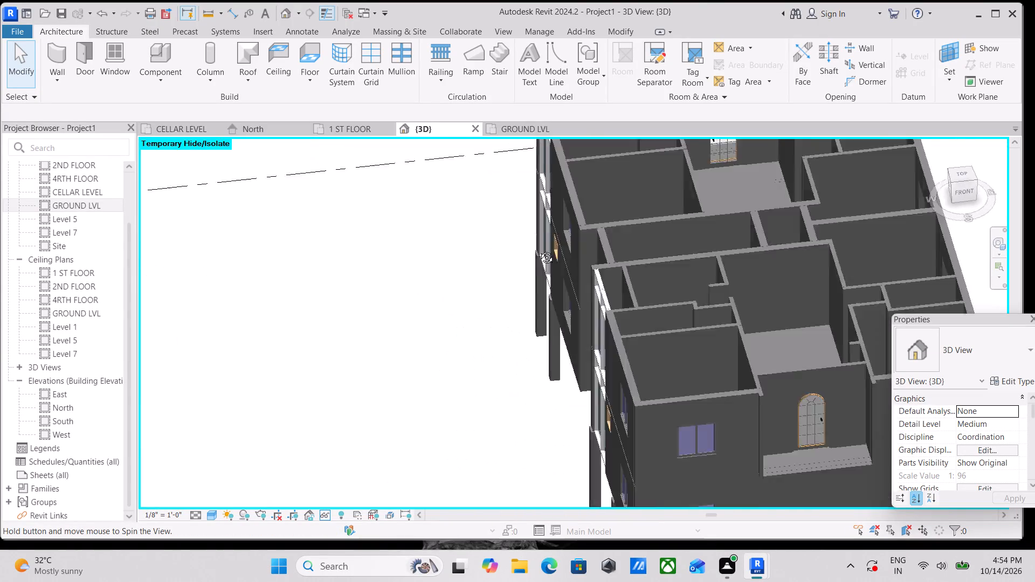
shift+middle_drag(539, 250, 564, 202)
middle_drag(617, 241, 315, 250)
shift+middle_drag(333, 270, 356, 256)
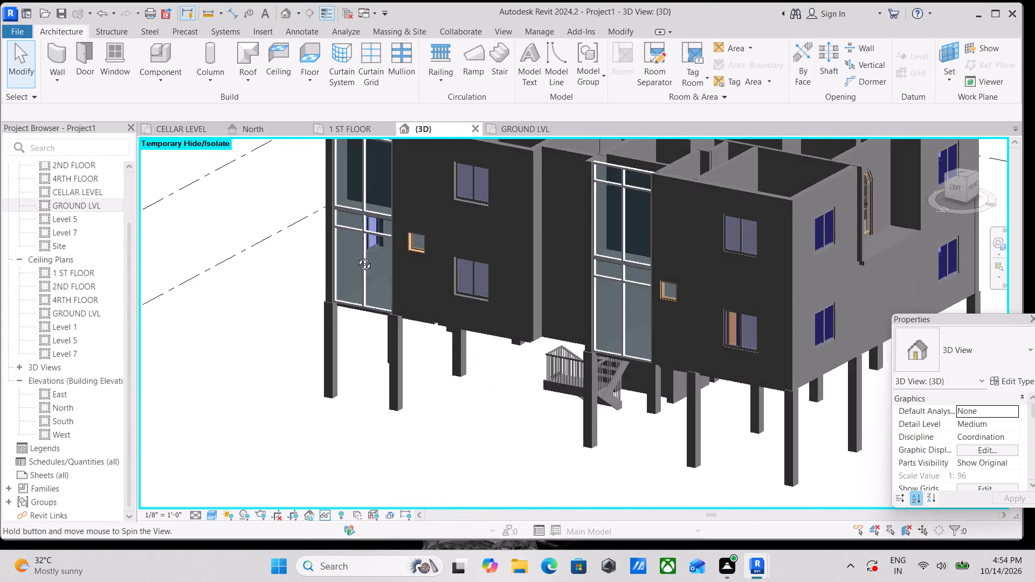
shift+middle_drag(356, 256, 334, 258)
middle_drag(518, 313, 454, 342)
Examine the front first-floor balcony in 3D, checking its inner wall 5" side wall against the bathroom tiles floor strip.
scroll(427, 413, up, 3)
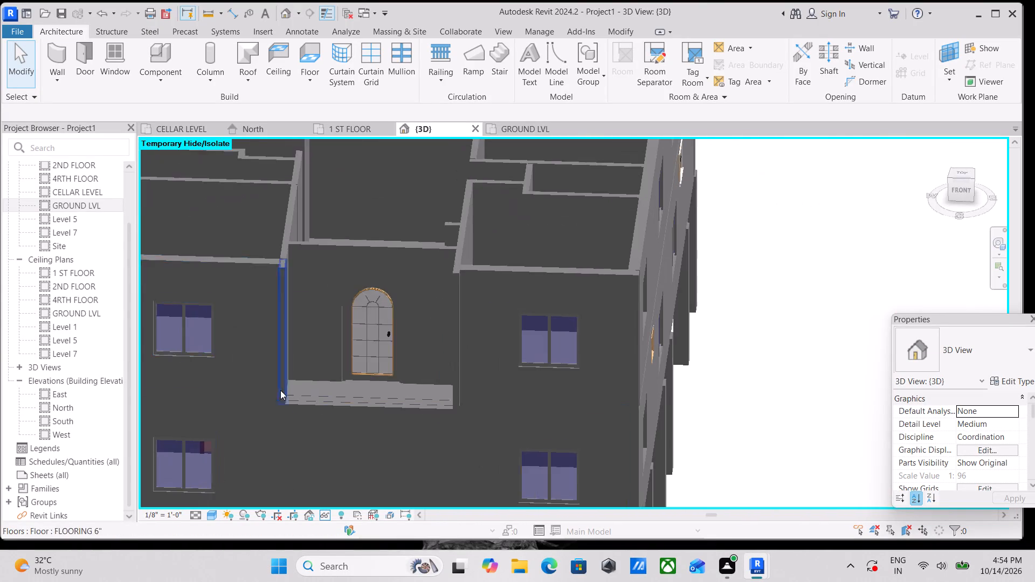
scroll(280, 390, up, 9)
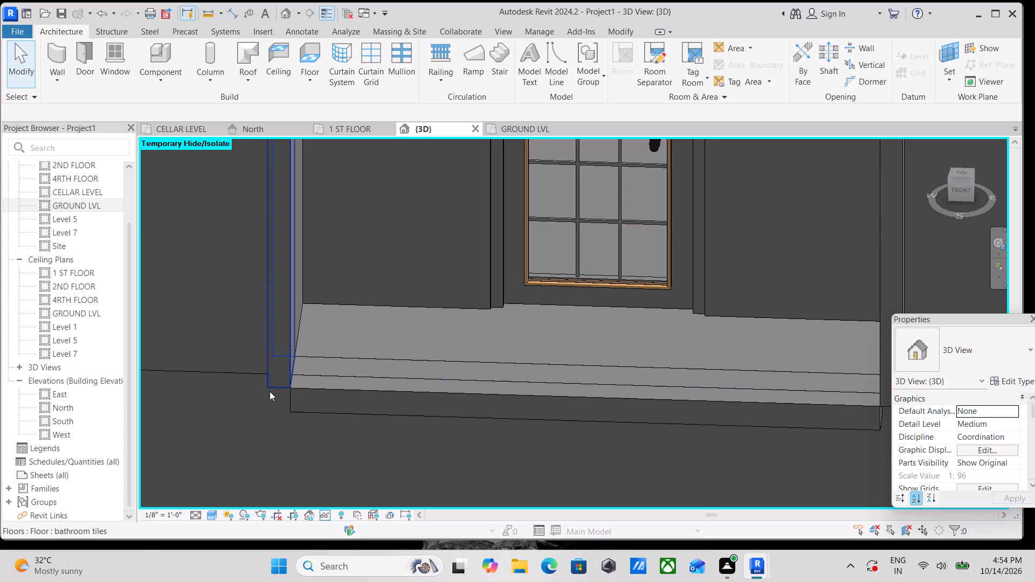
click(267, 384)
shift+middle_drag(281, 390, 409, 336)
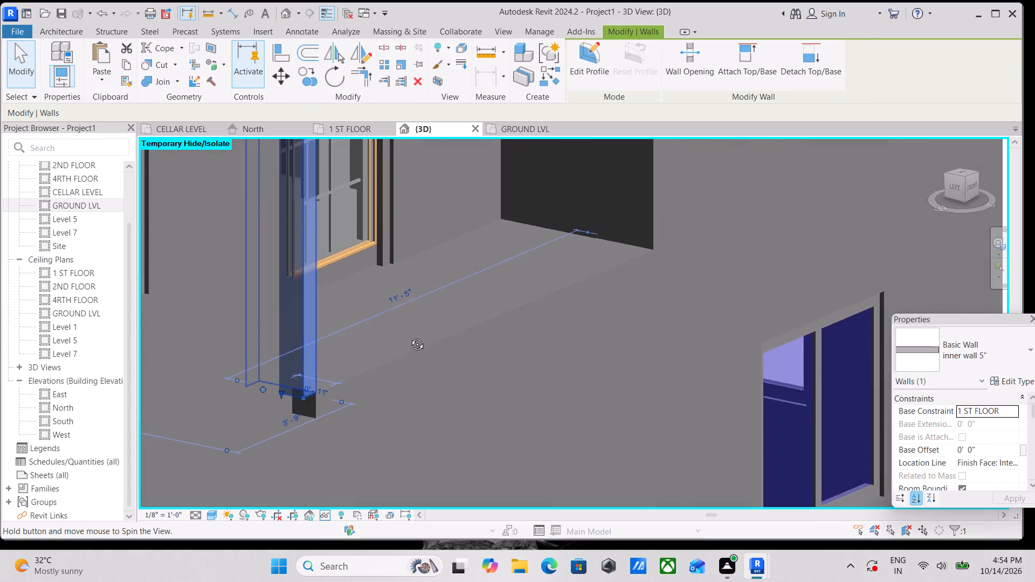
shift+middle_drag(409, 336, 350, 369)
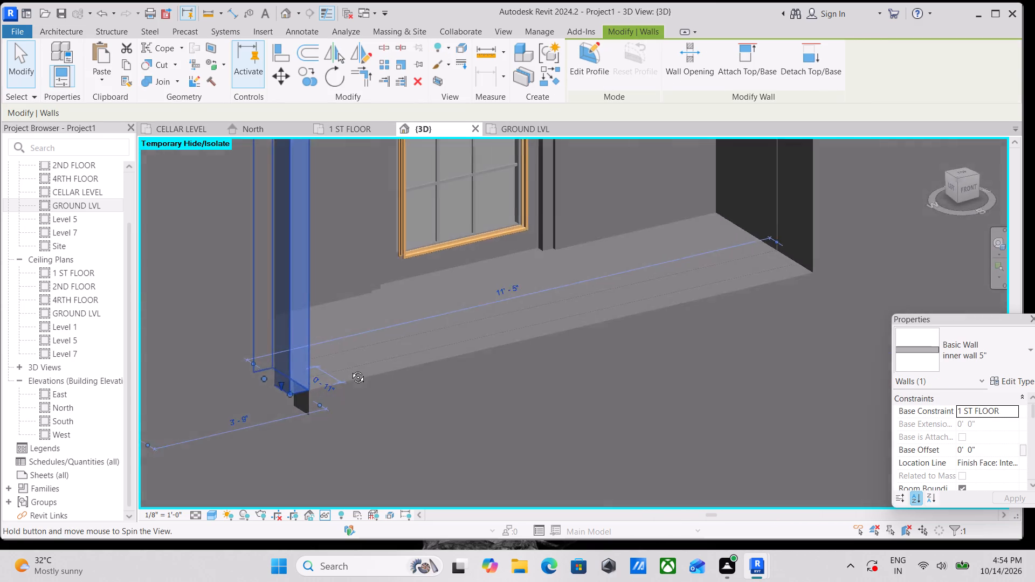
shift+middle_drag(350, 369, 292, 366)
scroll(292, 366, up, 1)
scroll(312, 363, down, 4)
key(Escape)
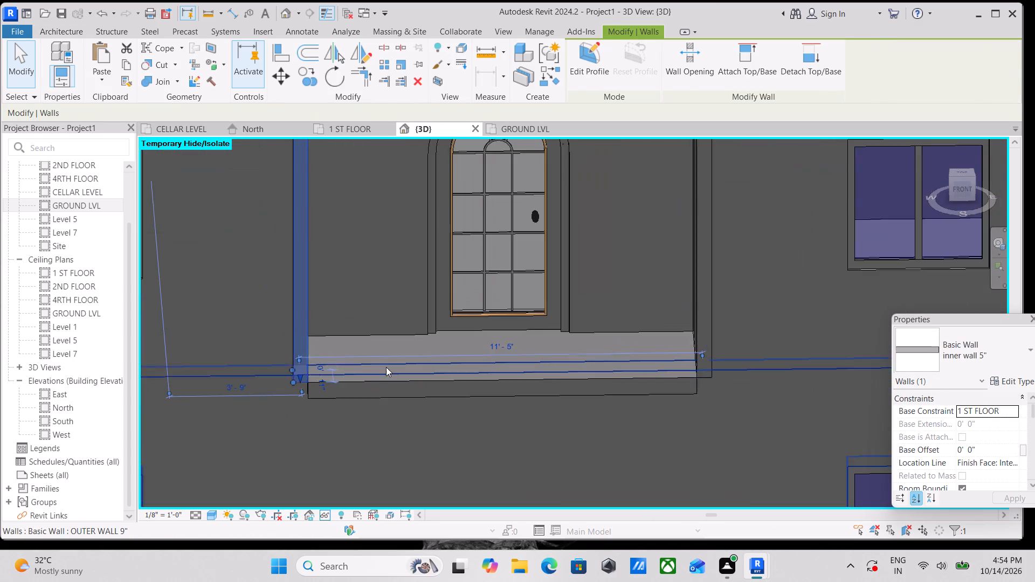
scroll(386, 367, down, 8)
middle_drag(391, 364, 407, 399)
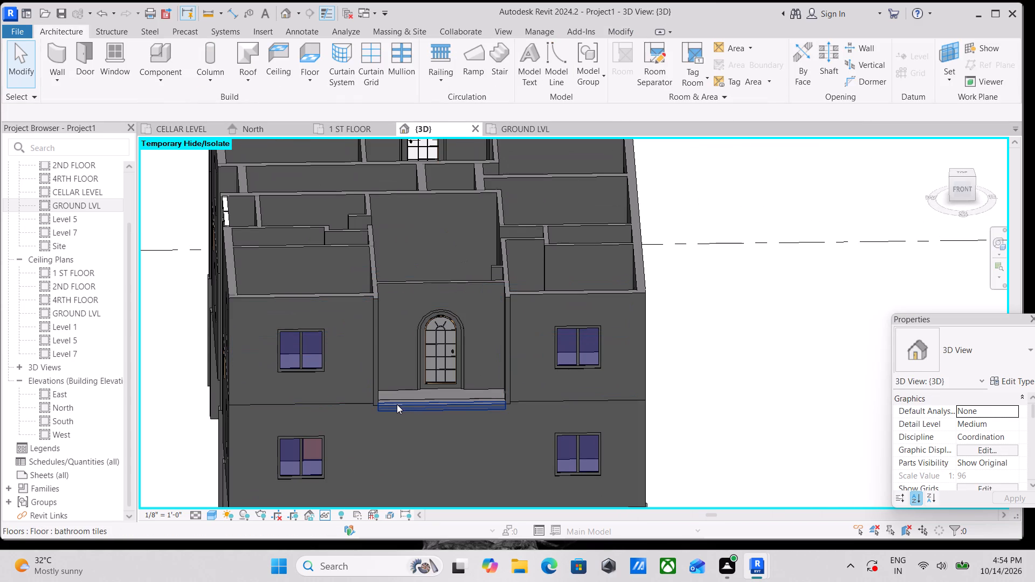
scroll(398, 414, up, 8)
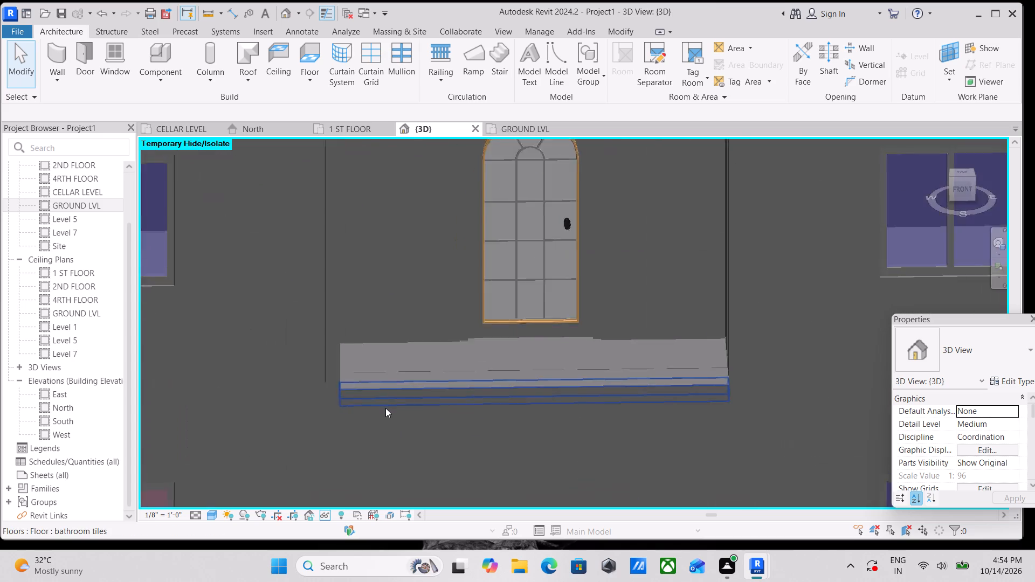
scroll(385, 408, up, 1)
scroll(383, 404, down, 7)
middle_drag(383, 404, 375, 450)
scroll(376, 424, down, 6)
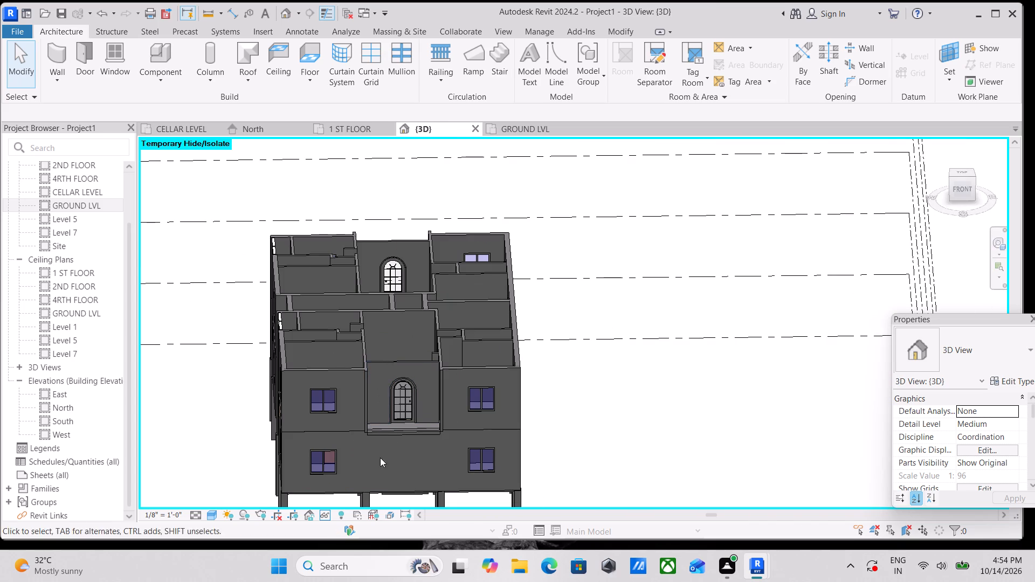
Come round to the building's back in 3D and examine the grid A balcony's side walls and floor strip.
shift+middle_drag(371, 436, 517, 409)
middle_drag(294, 415, 570, 352)
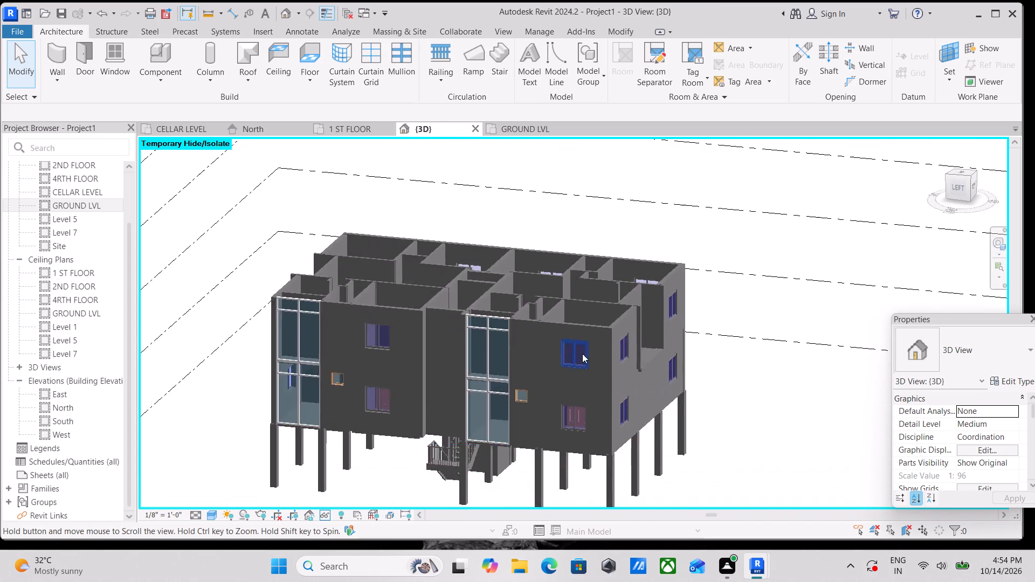
shift+middle_drag(382, 376, 562, 319)
shift+middle_drag(503, 413, 519, 446)
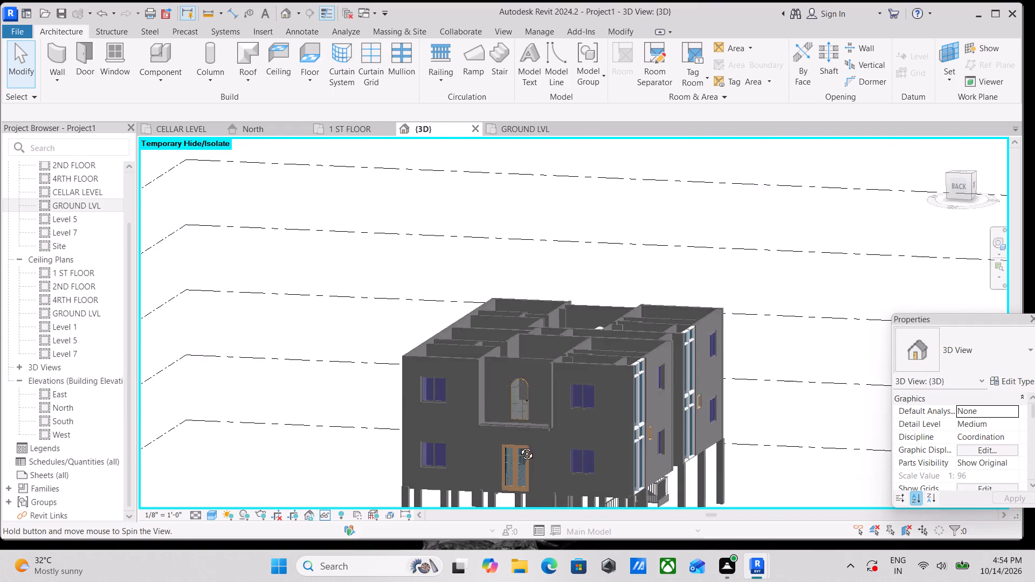
shift+middle_drag(519, 446, 517, 446)
scroll(513, 442, up, 4)
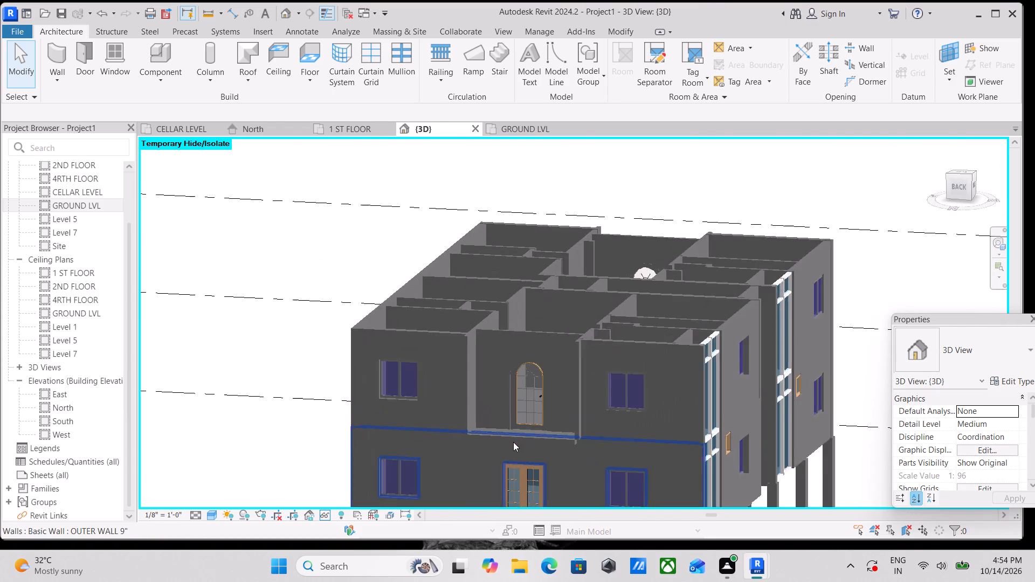
scroll(513, 442, up, 2)
middle_drag(540, 417, 422, 396)
shift+middle_drag(444, 424, 474, 380)
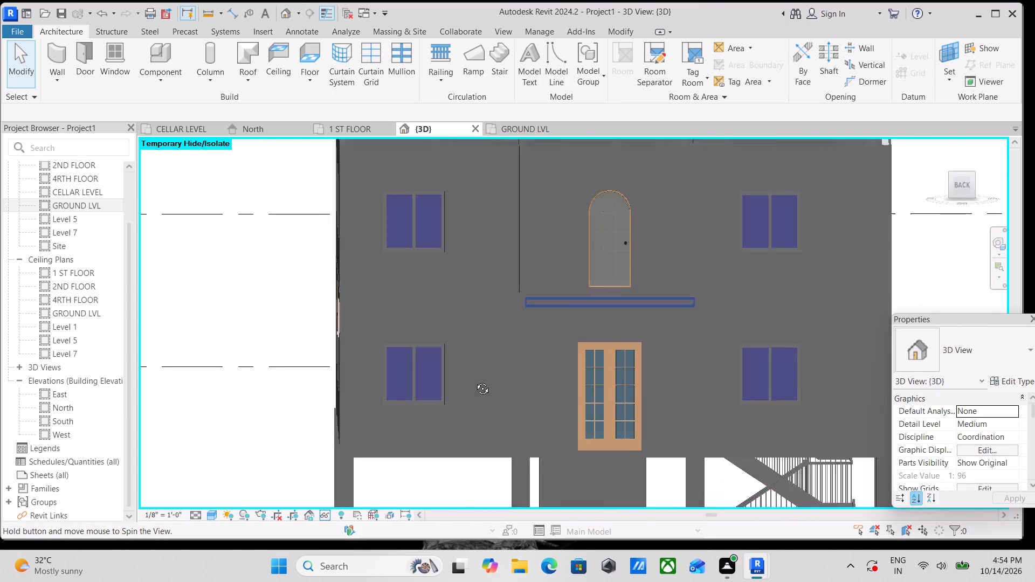
shift+middle_drag(474, 380, 461, 395)
scroll(476, 385, down, 1)
middle_drag(476, 385, 470, 438)
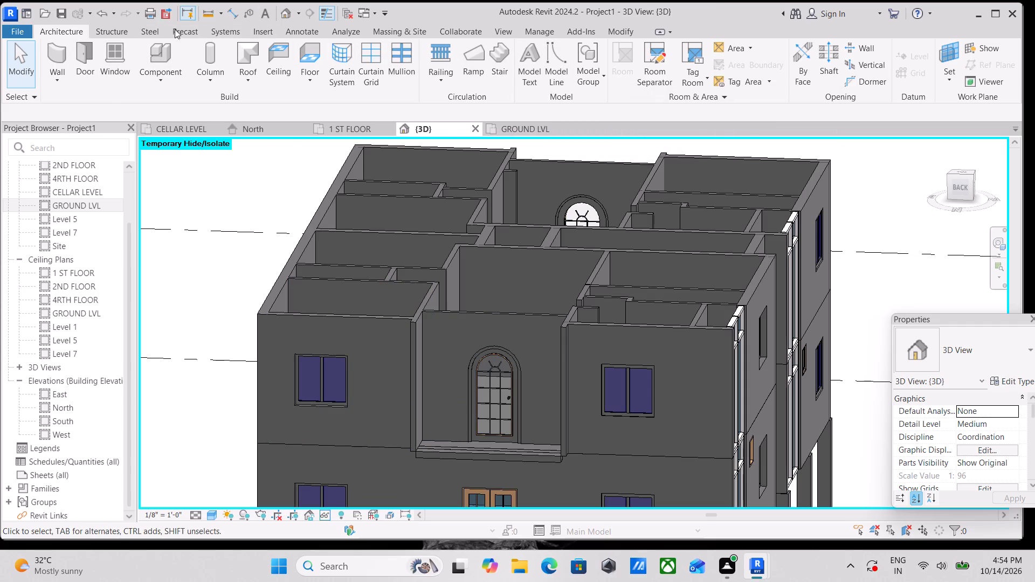
Start a Handrail - Rectangular railing path sketch for the grid A balcony in the 1 ST FLOOR plan.
click(434, 76)
click(485, 96)
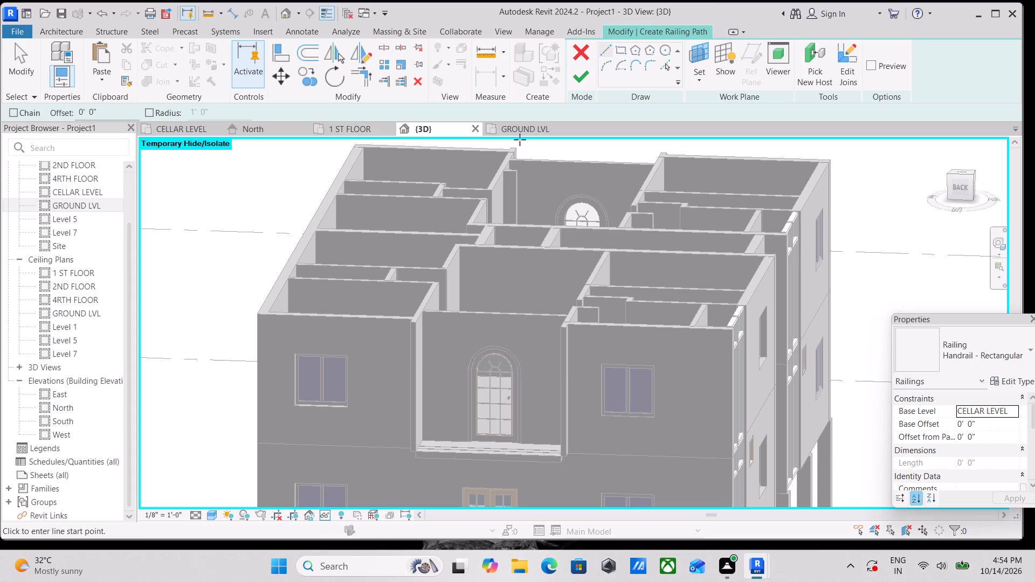
click(344, 132)
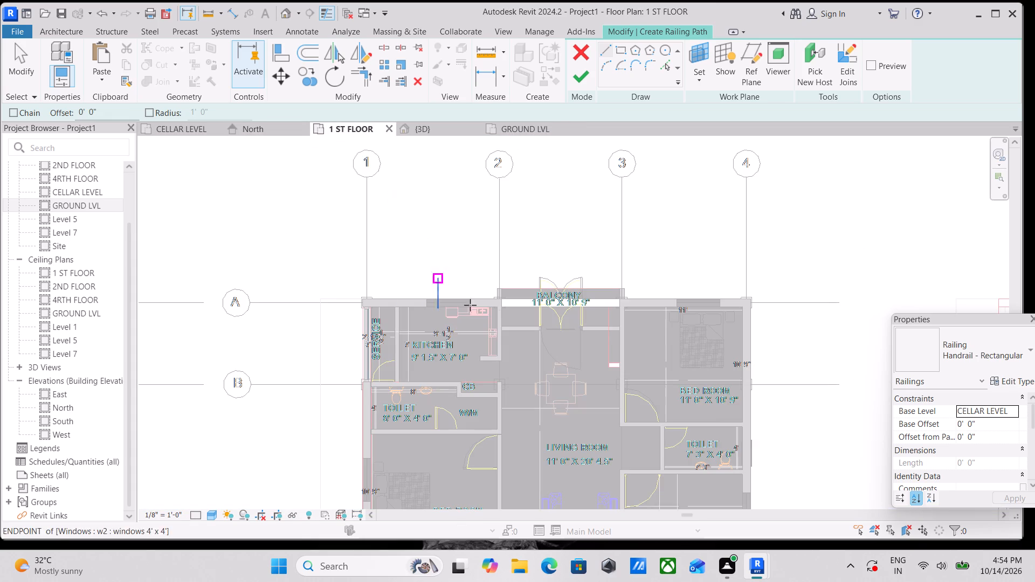
scroll(563, 302, up, 12)
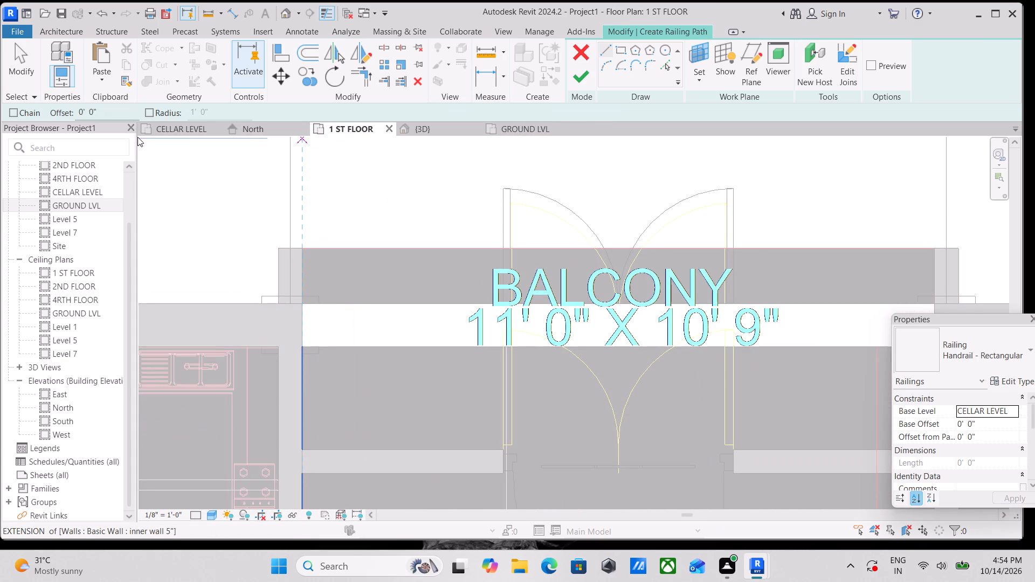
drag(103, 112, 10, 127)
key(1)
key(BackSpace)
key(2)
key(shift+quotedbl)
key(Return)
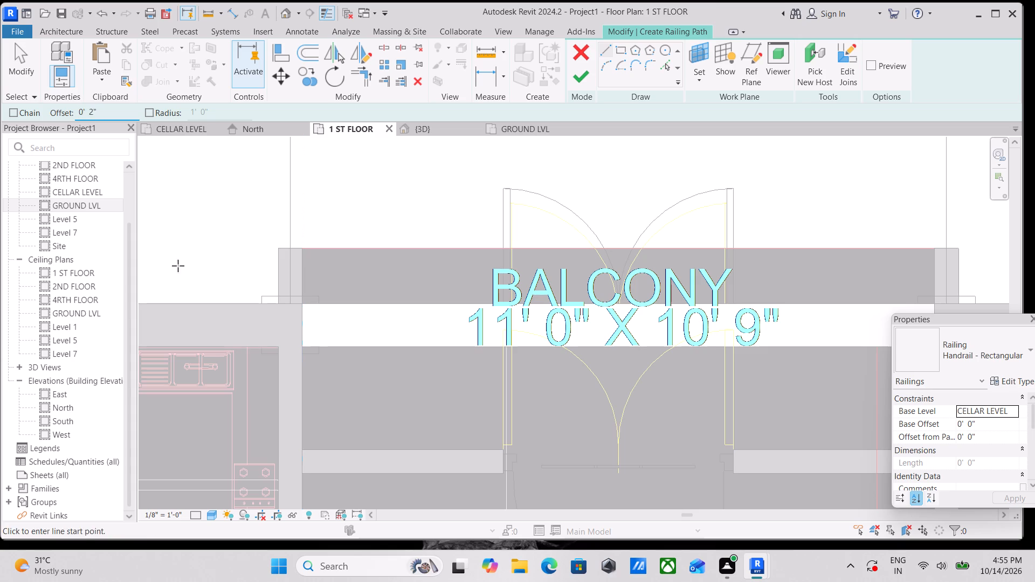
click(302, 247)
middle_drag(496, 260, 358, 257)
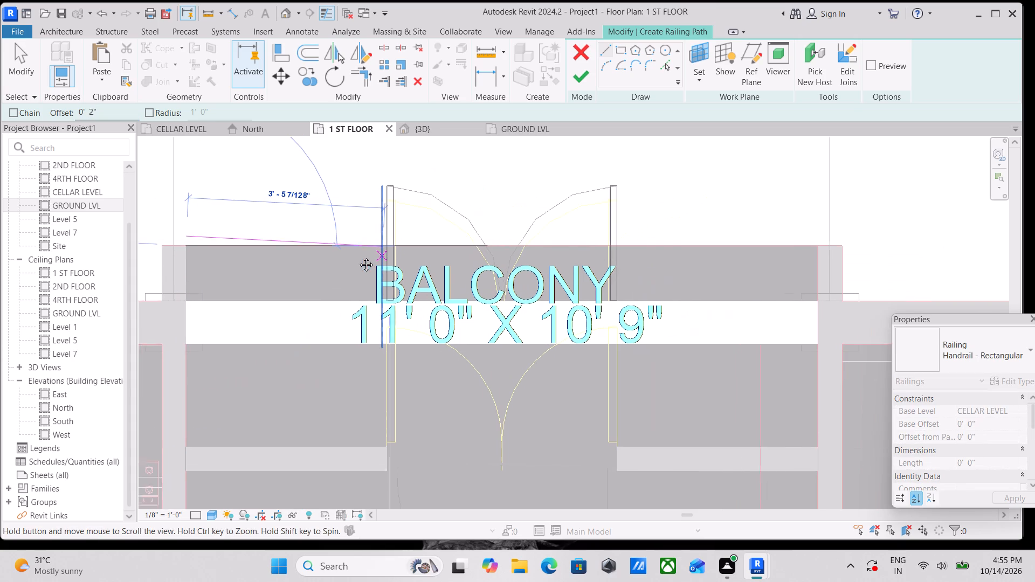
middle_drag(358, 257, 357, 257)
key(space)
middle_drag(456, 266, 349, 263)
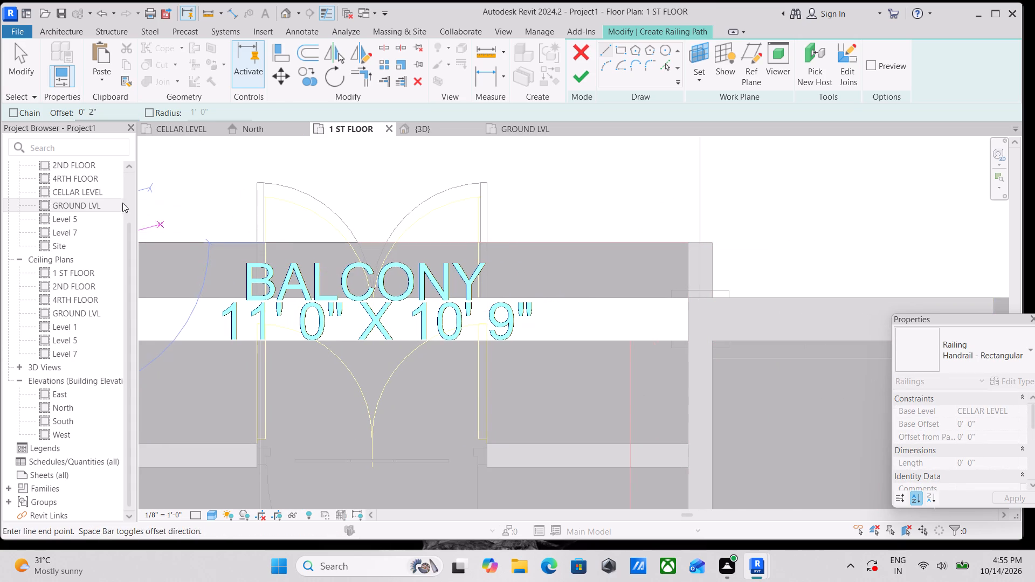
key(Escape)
Sketch the 11' 0" railing path along the grid A balcony's outer edge between the side walls, offset 0.3" inward, and finish the railing.
drag(100, 107, 10, 110)
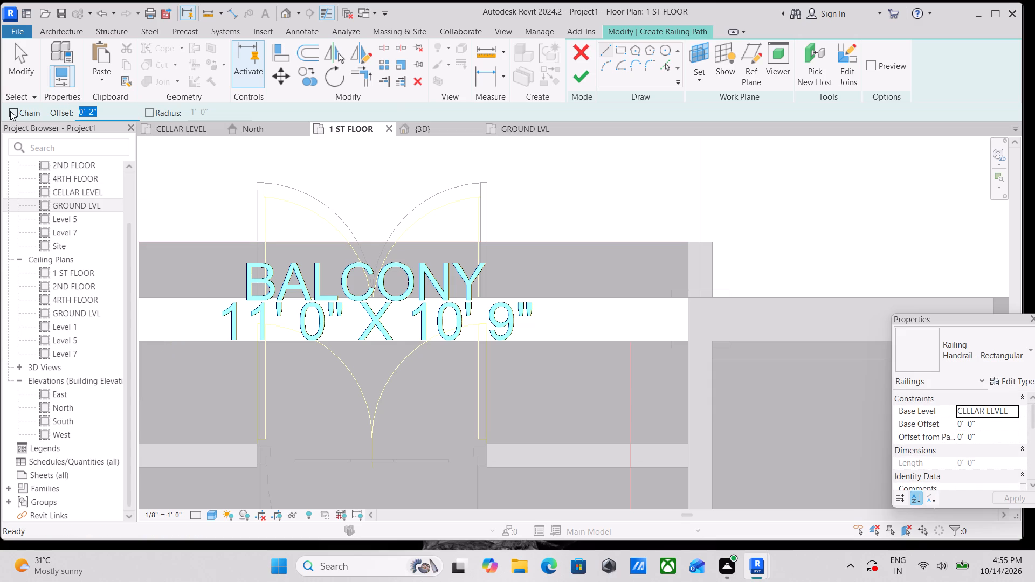
key(BackSpace)
key(0)
text(.3)
key(shift+quotedbl)
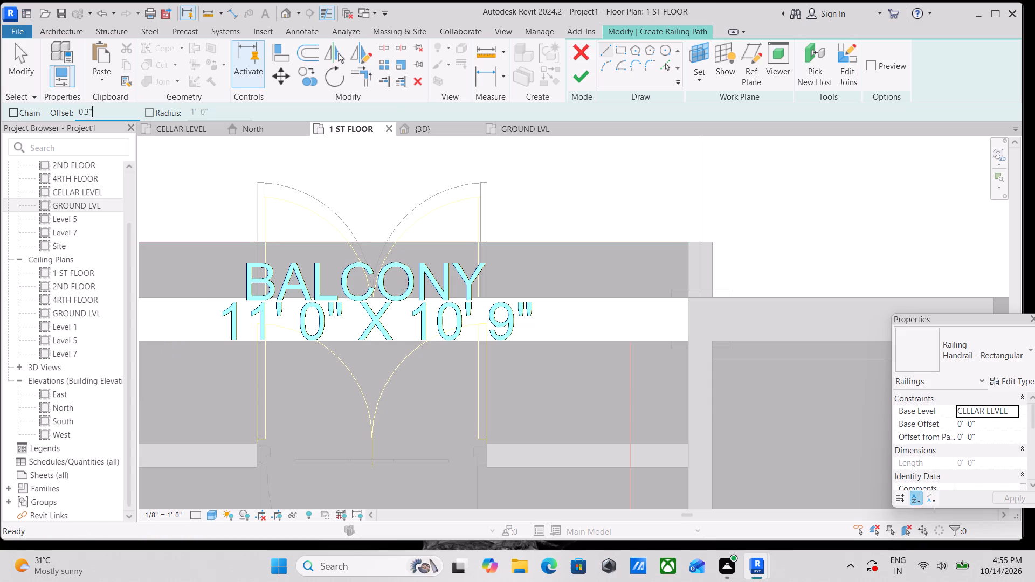
middle_drag(311, 355, 316, 355)
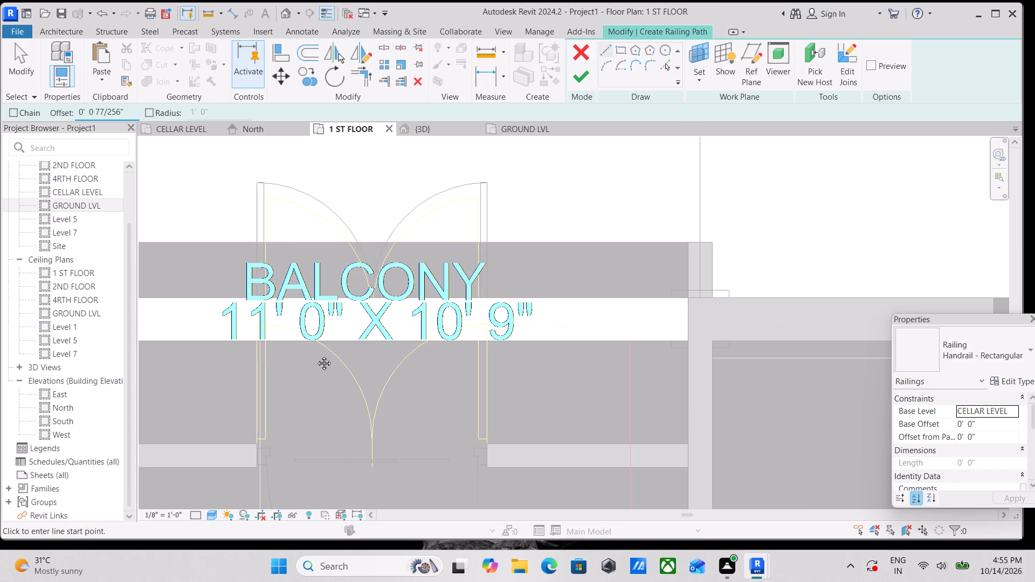
middle_drag(316, 355, 437, 320)
click(181, 207)
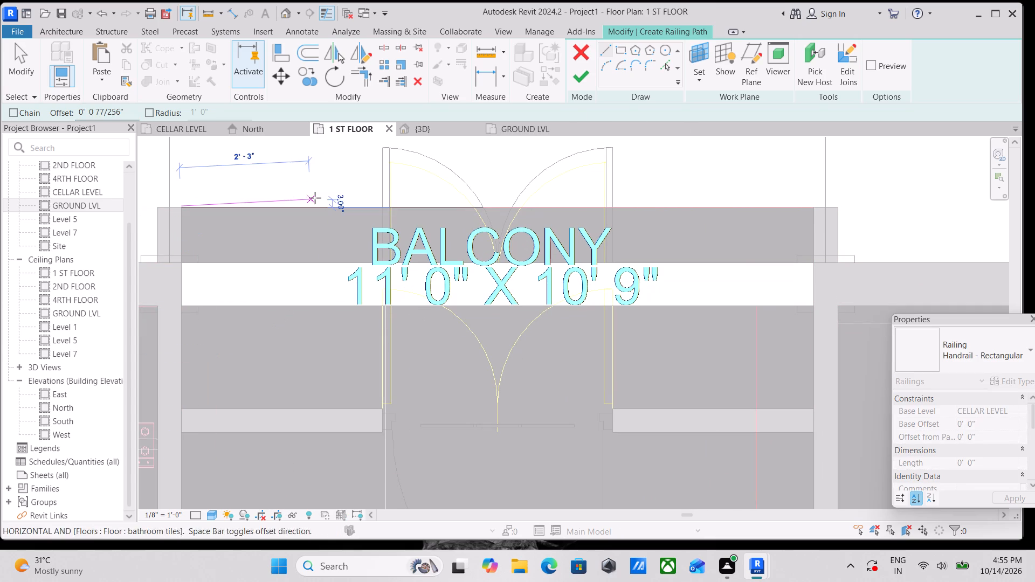
key(space)
middle_drag(429, 219, 95, 274)
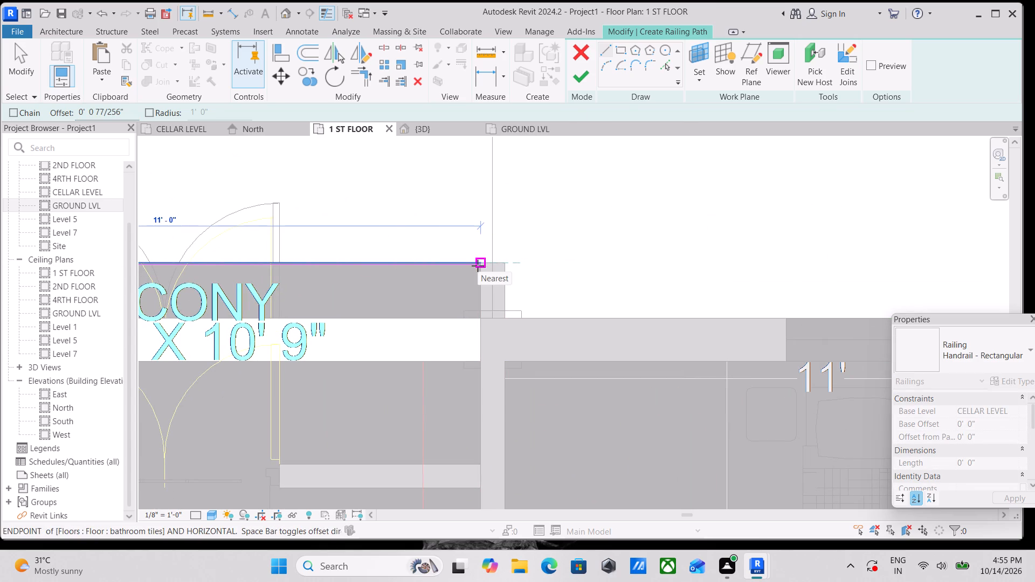
click(478, 266)
click(573, 78)
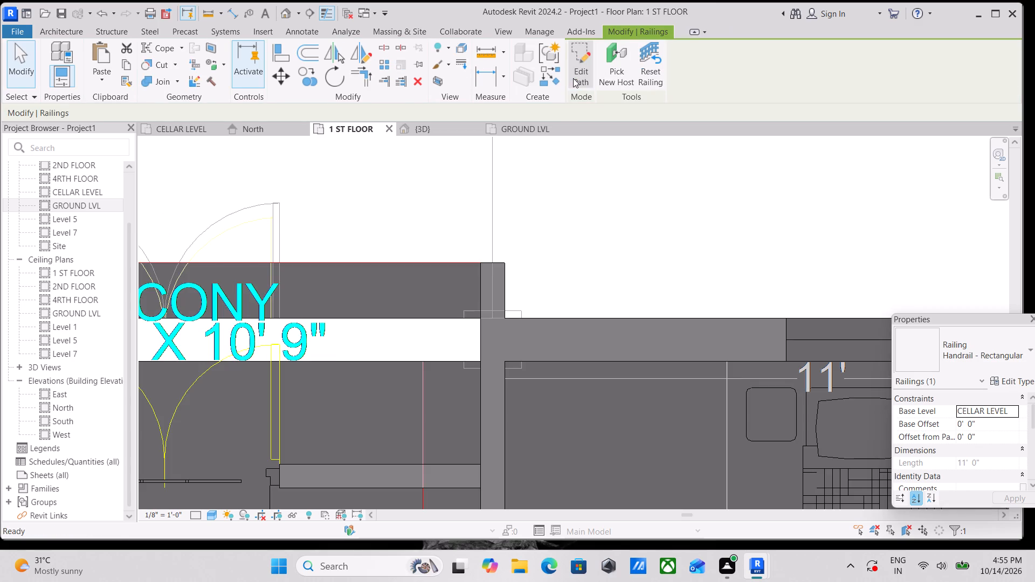
Examine the building in 3D from its front and side to locate the newly sketched grid A balcony railing.
scroll(560, 124, down, 4)
scroll(360, 250, down, 1)
middle_drag(361, 250, 482, 205)
scroll(359, 204, down, 2)
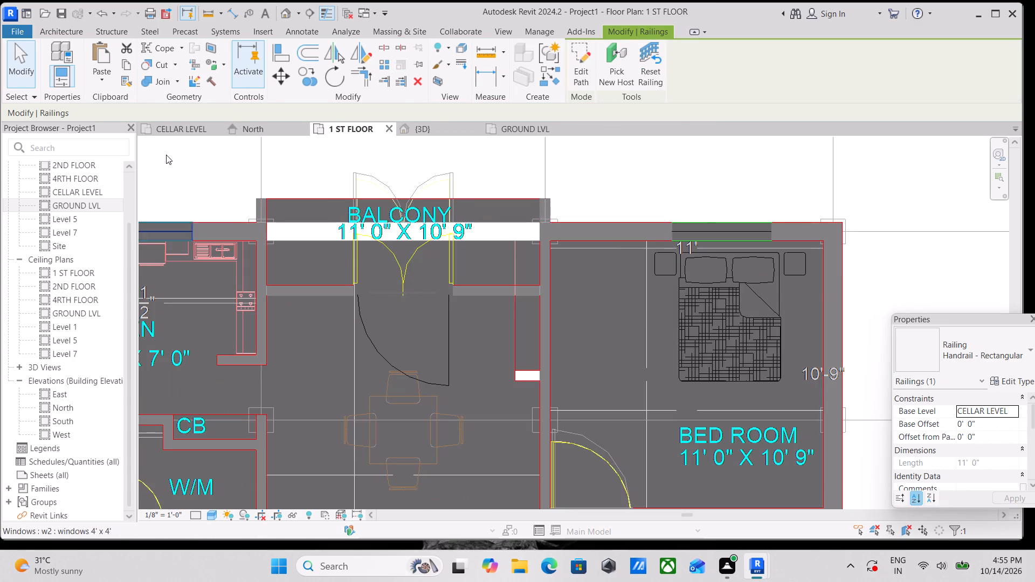
scroll(386, 210, down, 2)
middle_drag(386, 210, 383, 133)
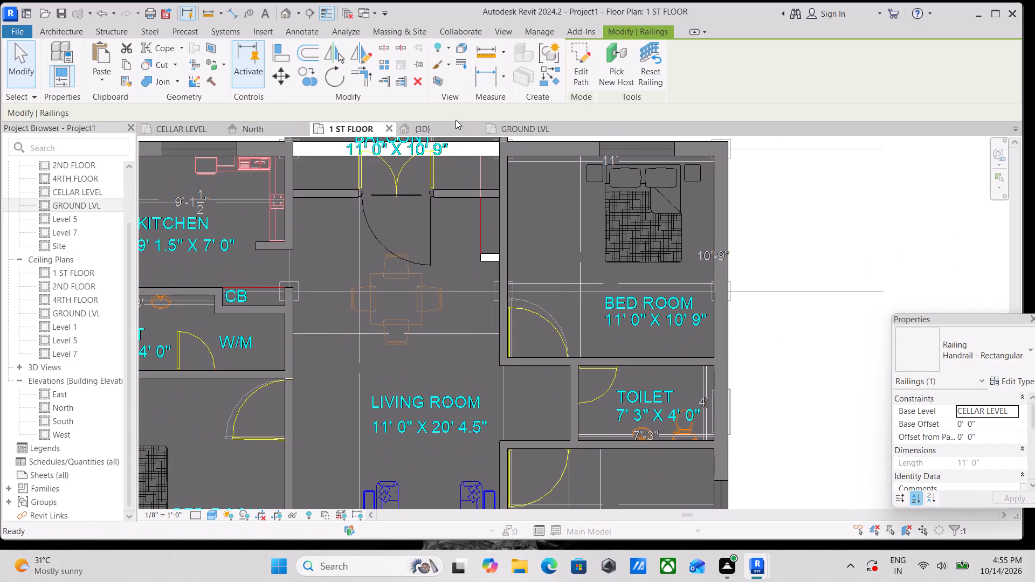
click(436, 128)
scroll(448, 180, down, 2)
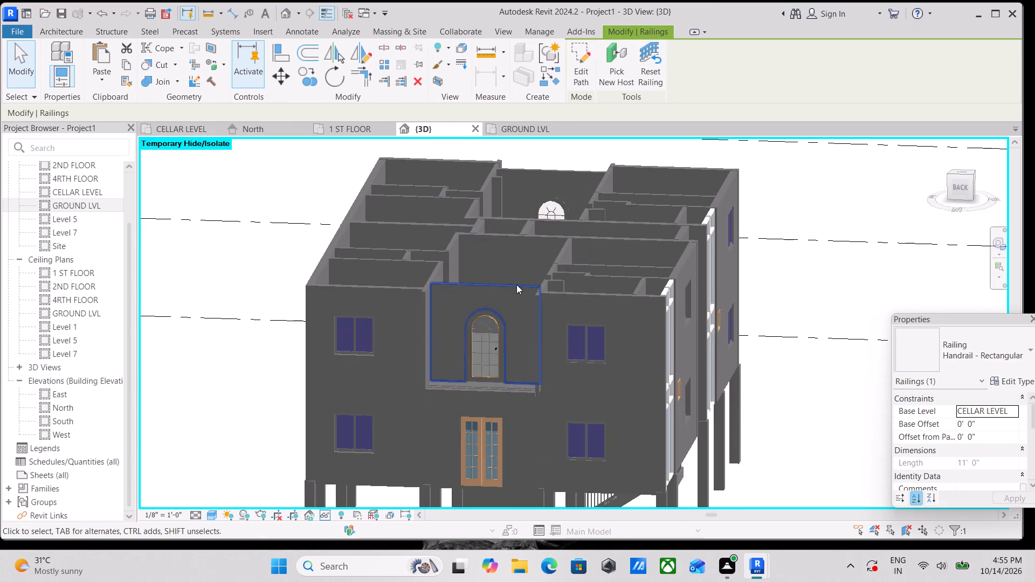
scroll(520, 441, up, 2)
shift+middle_drag(564, 352, 299, 365)
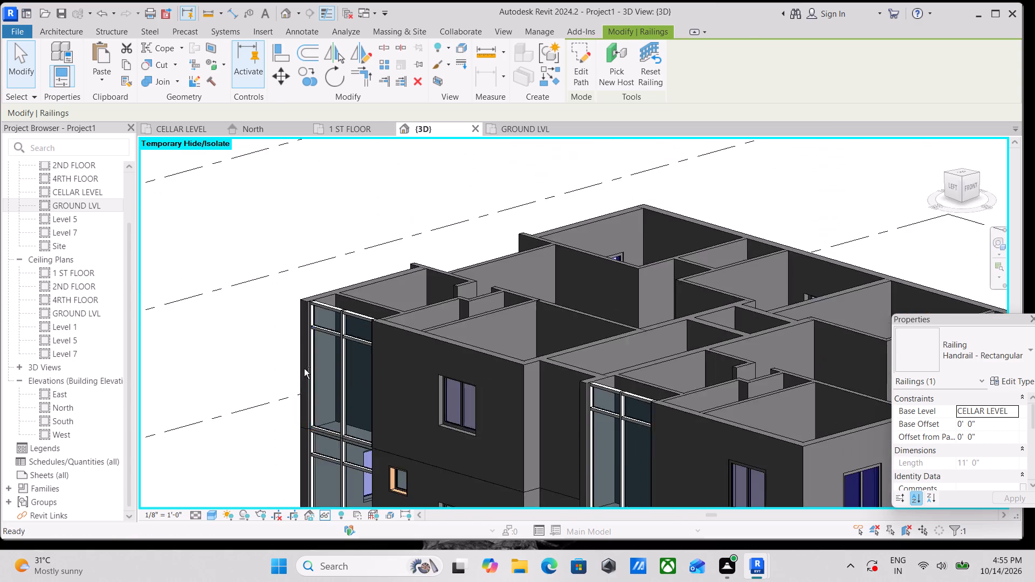
scroll(545, 432, down, 1)
middle_drag(539, 431, 170, 274)
scroll(558, 366, up, 1)
scroll(522, 356, down, 2)
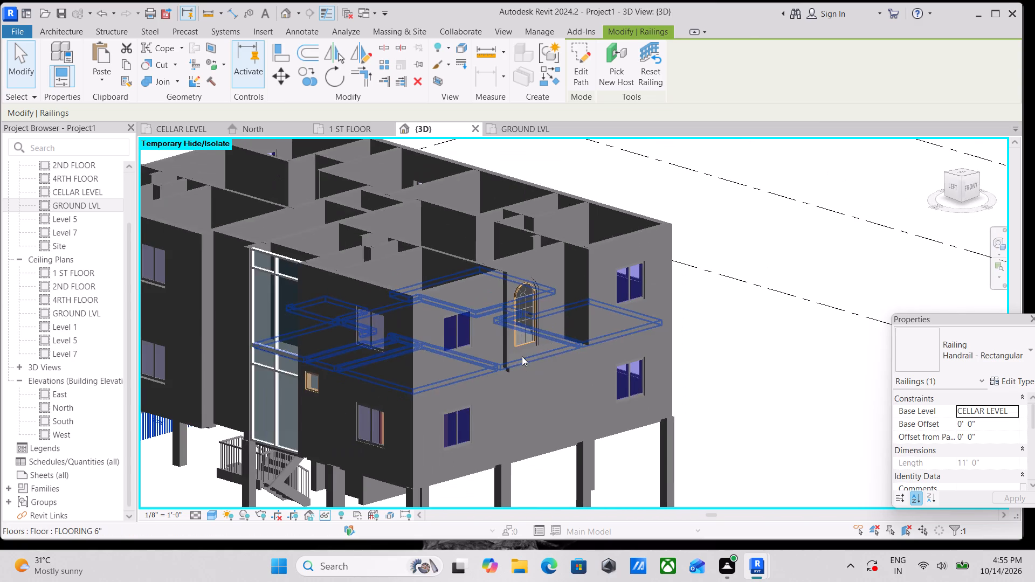
scroll(904, 433, down, 2)
middle_drag(834, 433, 737, 363)
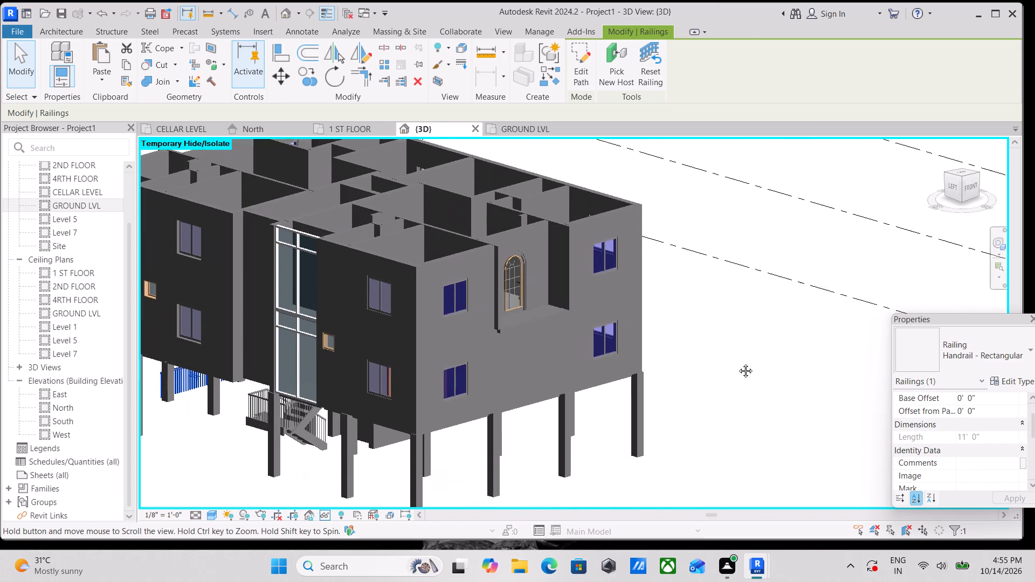
middle_drag(737, 363, 740, 364)
scroll(468, 302, up, 5)
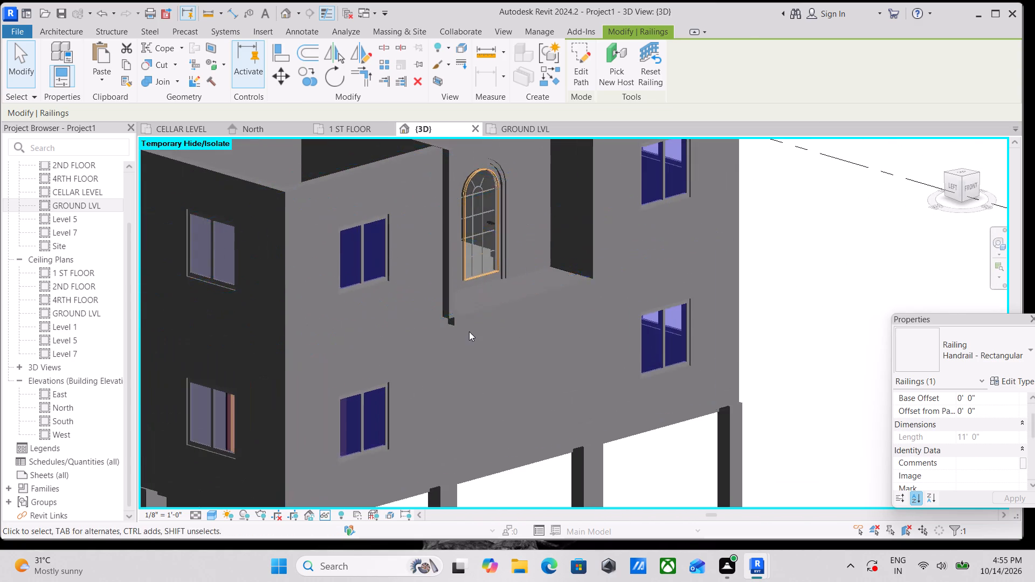
scroll(468, 332, down, 3)
scroll(784, 332, down, 4)
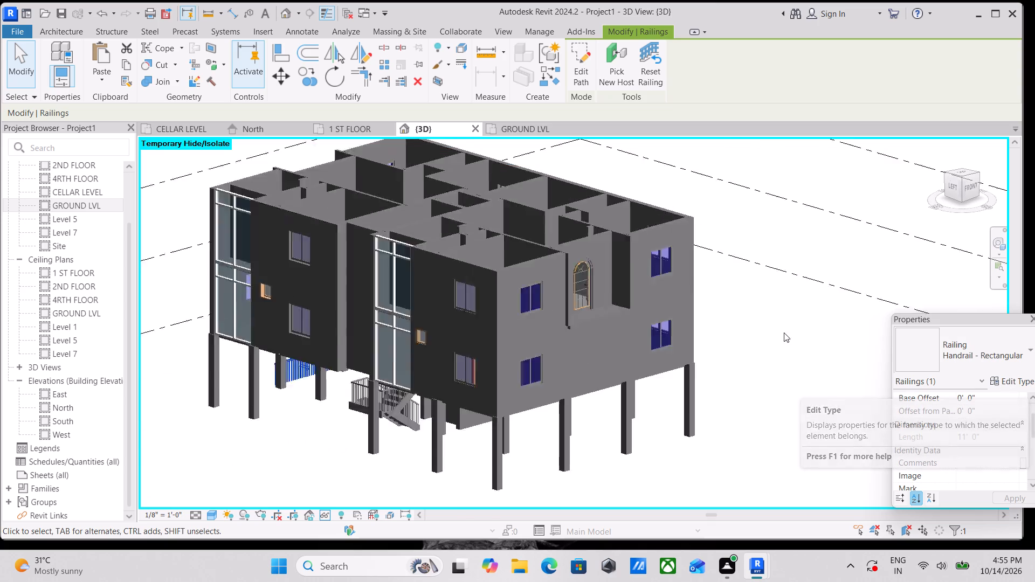
Change the new railing below the building's back side to the Glass Panel - Bottom Fill type.
scroll(784, 332, down, 1)
middle_drag(665, 365, 678, 343)
shift+middle_drag(483, 378, 715, 345)
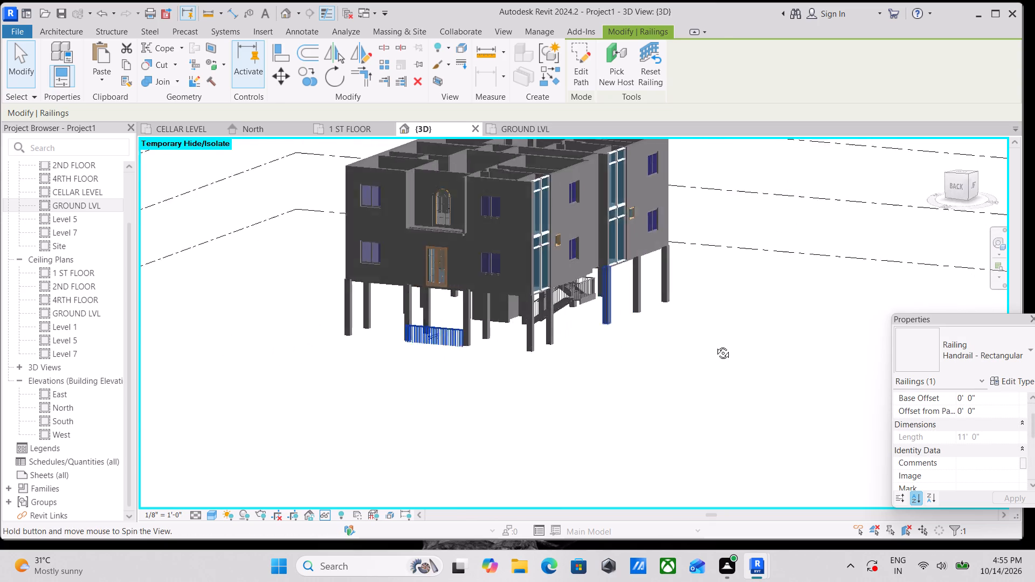
shift+middle_drag(715, 345, 723, 343)
middle_drag(438, 359, 488, 356)
scroll(434, 339, up, 2)
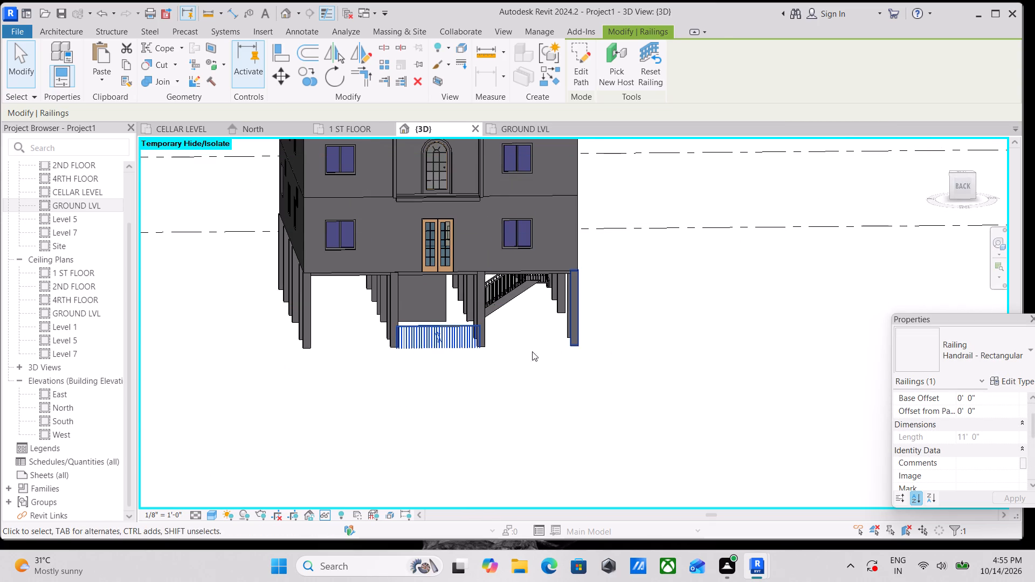
click(423, 335)
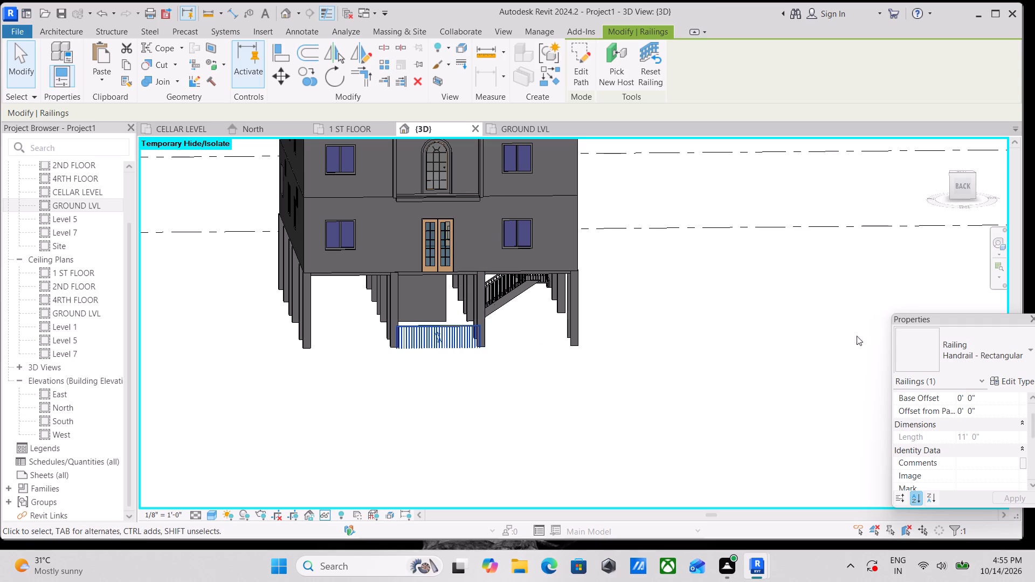
click(1020, 356)
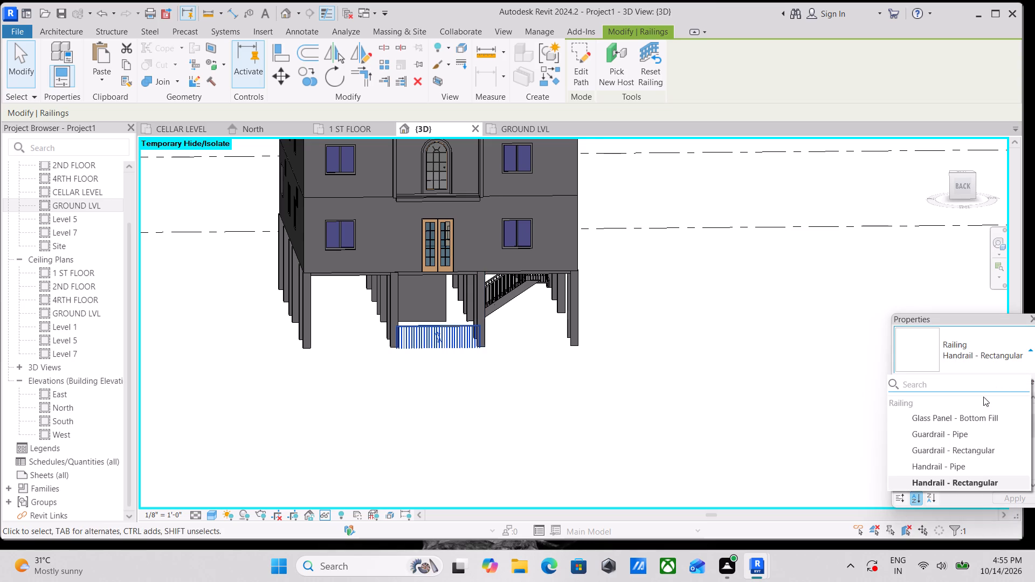
click(950, 415)
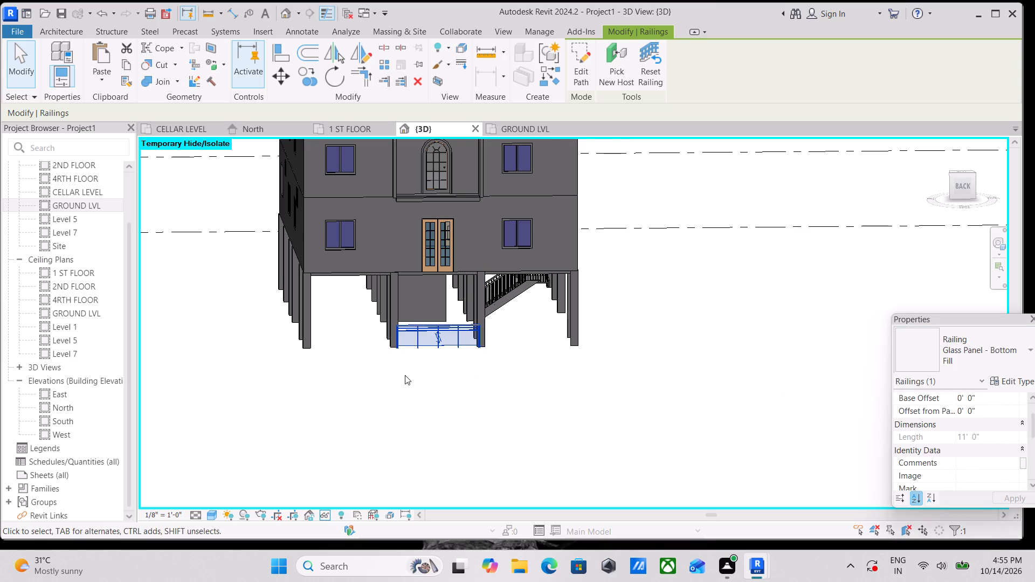
Set the glass panel railing's base level to 1 ST FLOOR.
scroll(405, 373, up, 1)
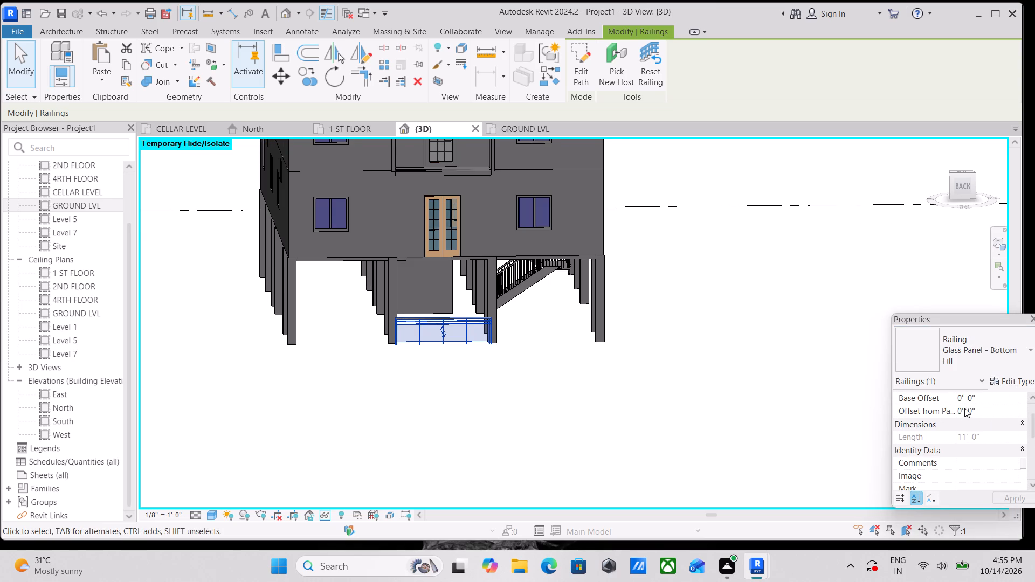
scroll(984, 429, down, 1)
scroll(984, 429, up, 2)
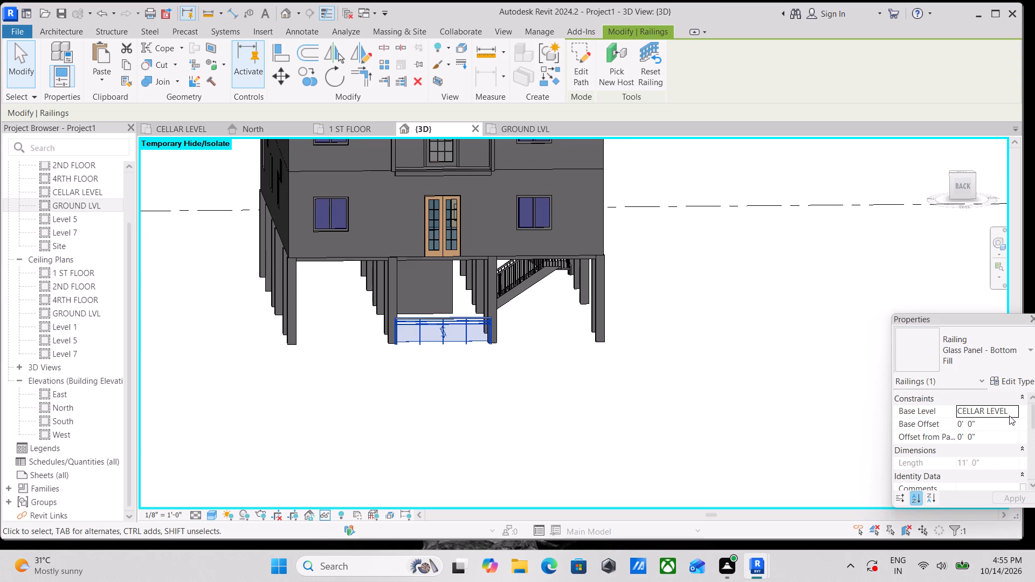
click(1011, 412)
click(958, 455)
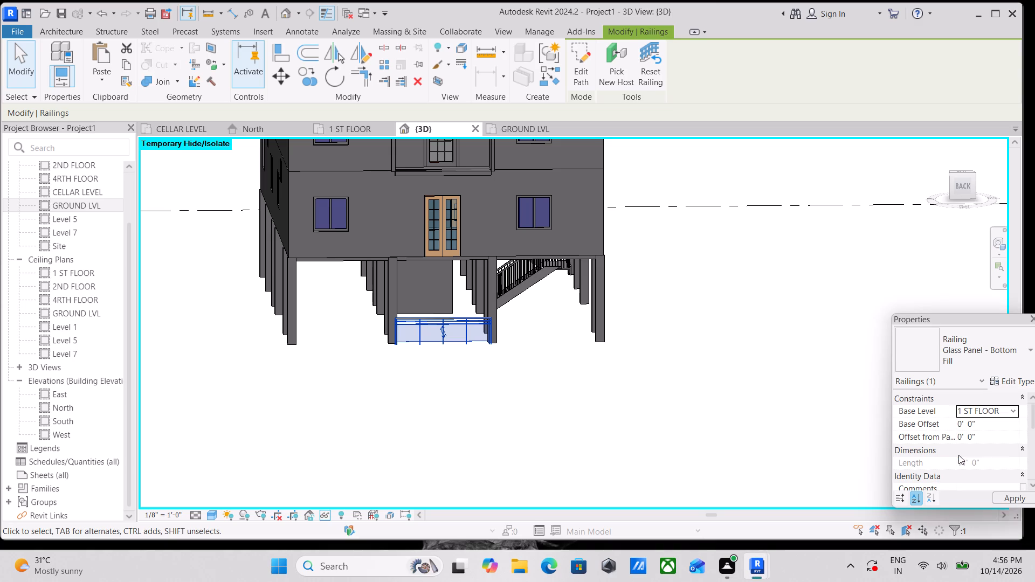
middle_drag(550, 410, 543, 507)
scroll(427, 300, up, 2)
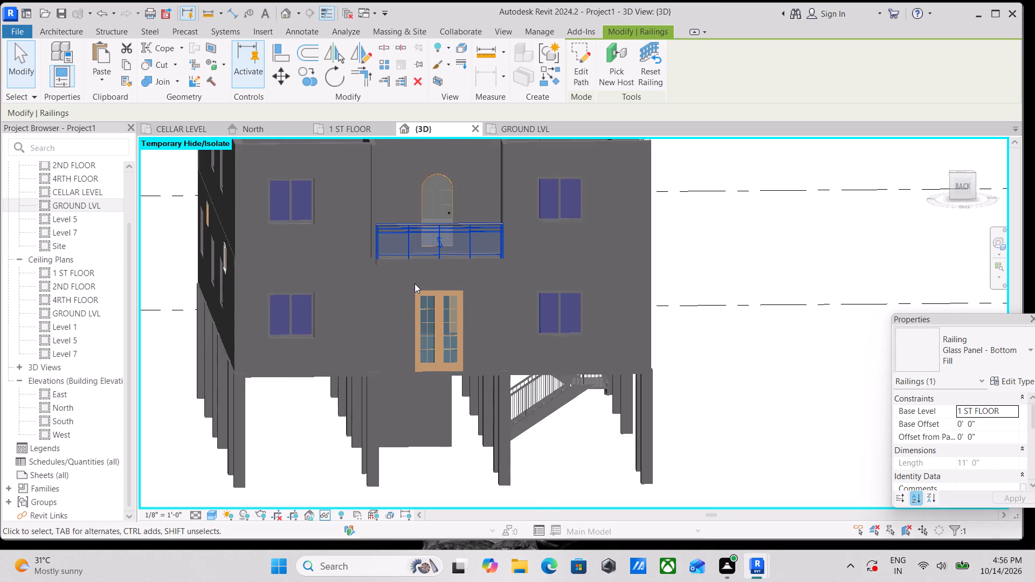
key(Escape)
Examine the glass panel railing on the back first-floor balcony in 3D, checking its fit between the side walls.
scroll(425, 303, down, 2)
middle_drag(433, 279, 453, 318)
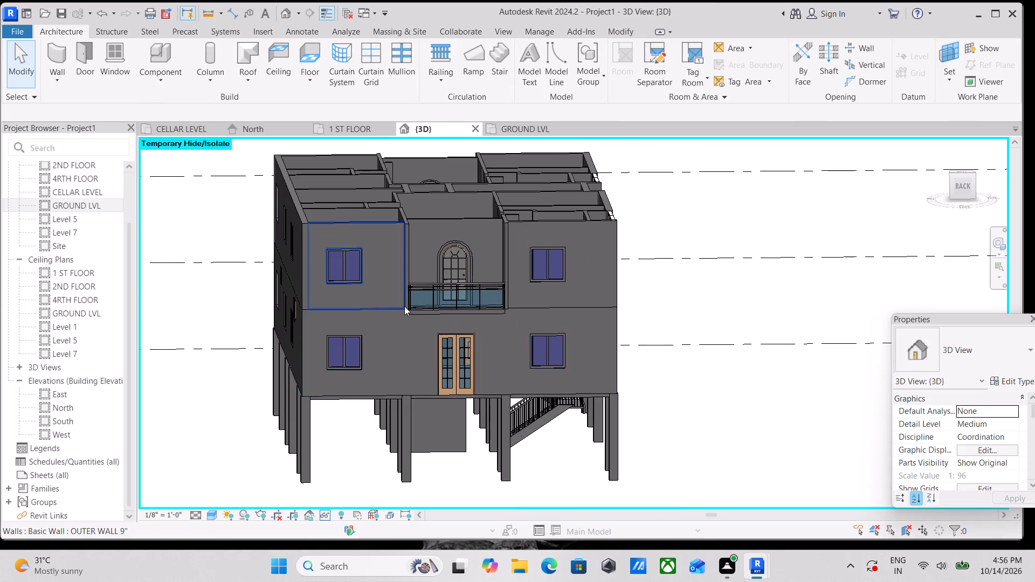
scroll(404, 306, up, 3)
scroll(482, 279, down, 2)
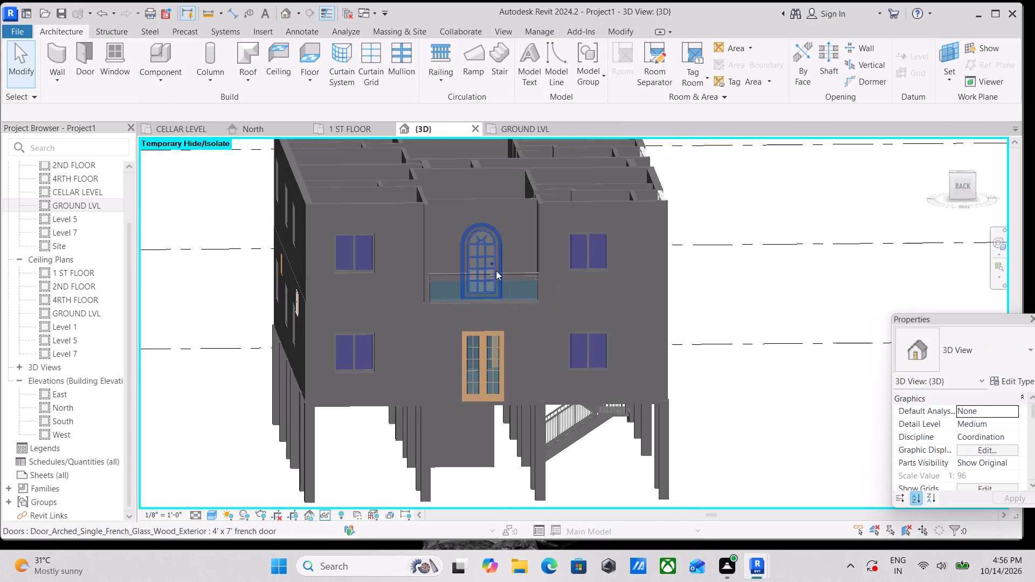
scroll(500, 268, down, 2)
scroll(562, 286, up, 2)
scroll(560, 285, down, 2)
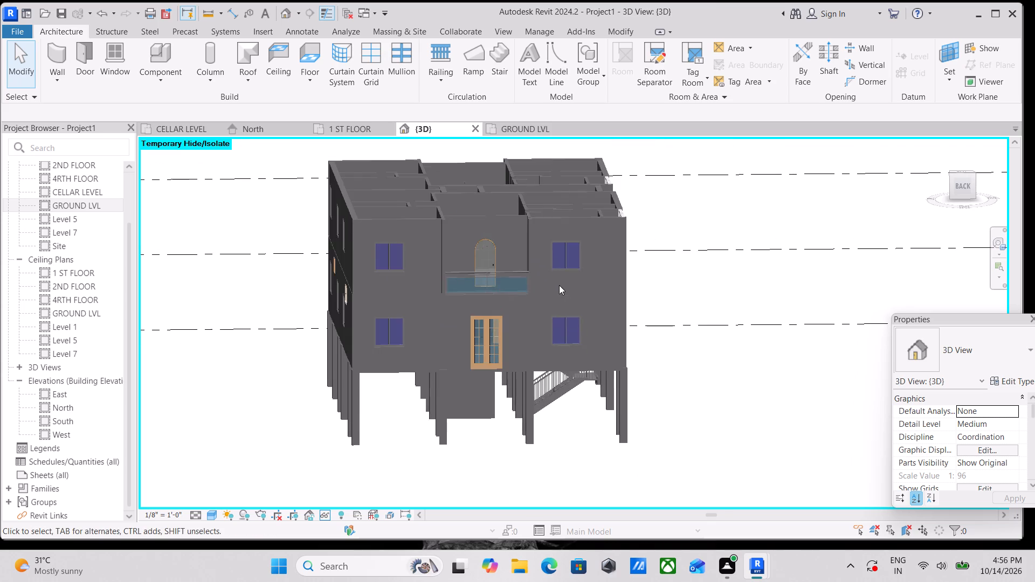
Come round to the building's front in 3D and examine the first-floor balcony's open outer edge.
shift+middle_drag(552, 283, 443, 401)
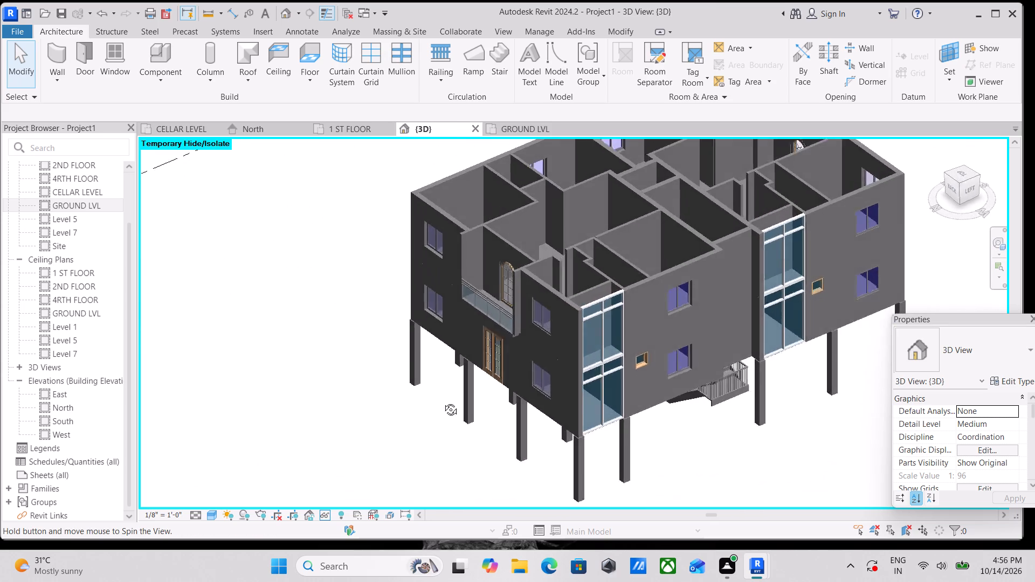
shift+middle_drag(443, 401, 453, 399)
shift+middle_drag(574, 333, 421, 363)
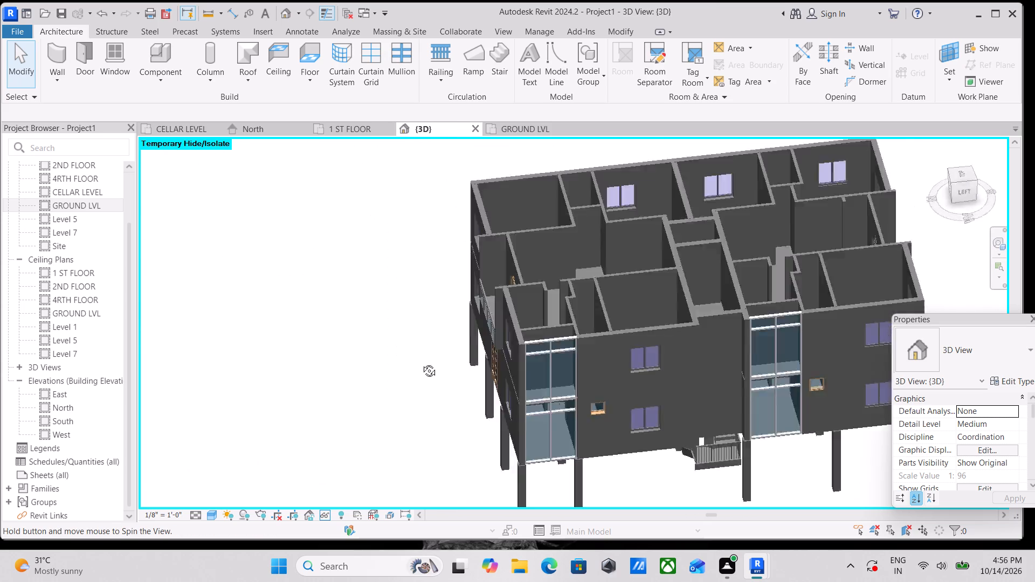
shift+middle_drag(421, 363, 312, 359)
middle_drag(583, 420, 514, 207)
scroll(496, 368, up, 3)
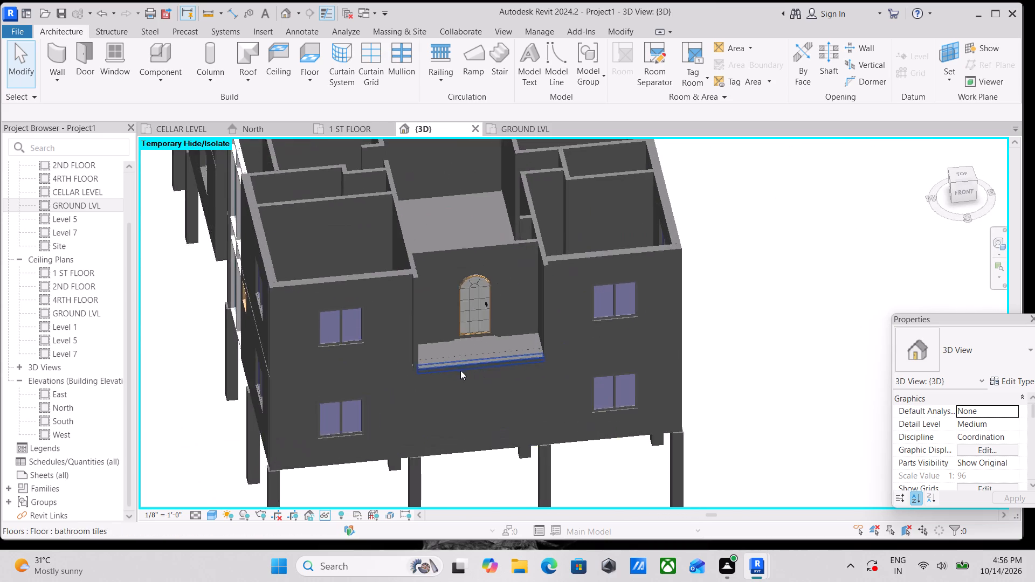
scroll(460, 370, up, 6)
scroll(625, 269, down, 3)
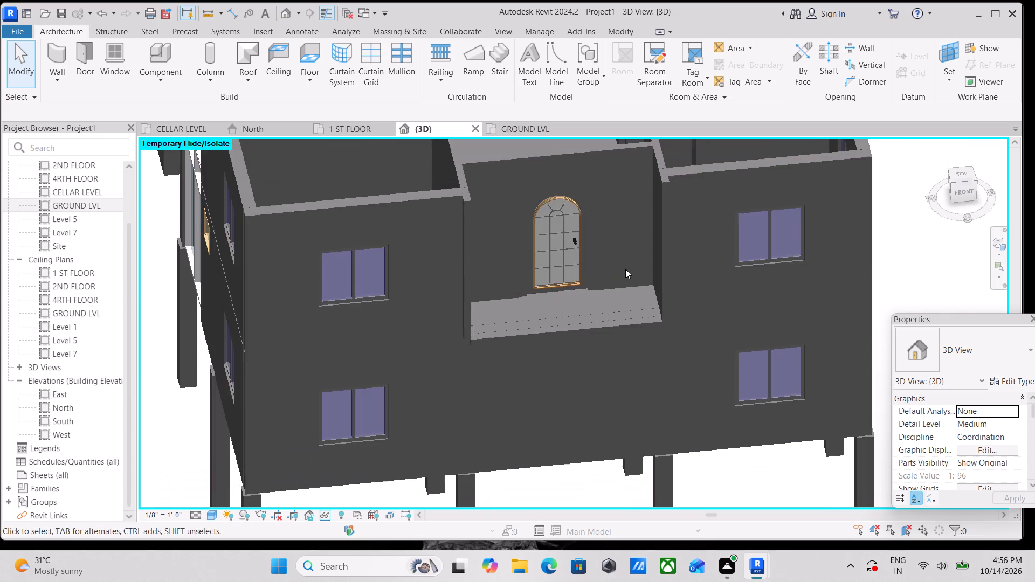
scroll(622, 272, down, 3)
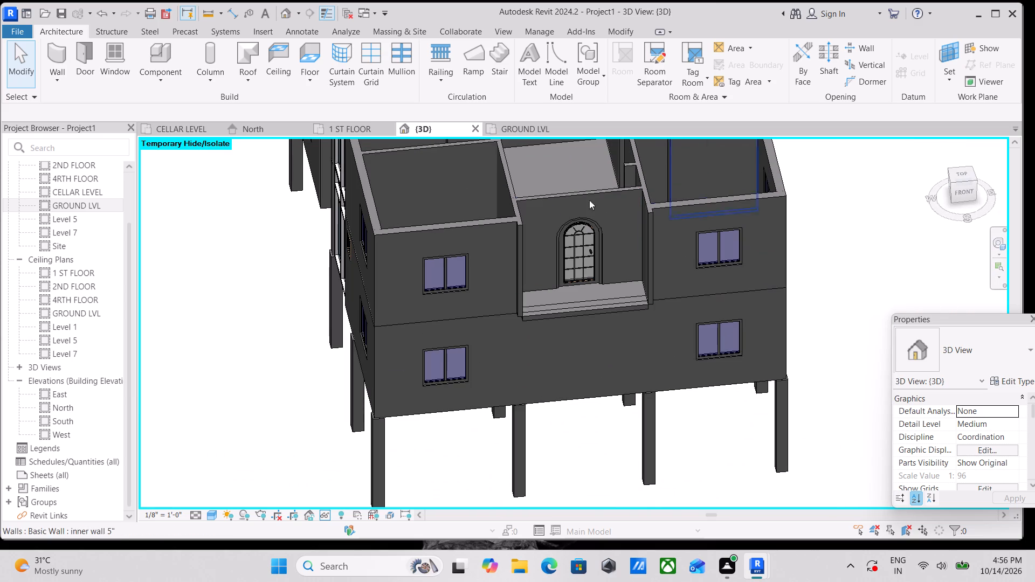
Compare the front balcony's bathroom tiles floor strip with the grid A balcony and its railing in the 1 ST FLOOR plan.
click(354, 129)
scroll(426, 191, down, 7)
middle_drag(426, 215, 446, 134)
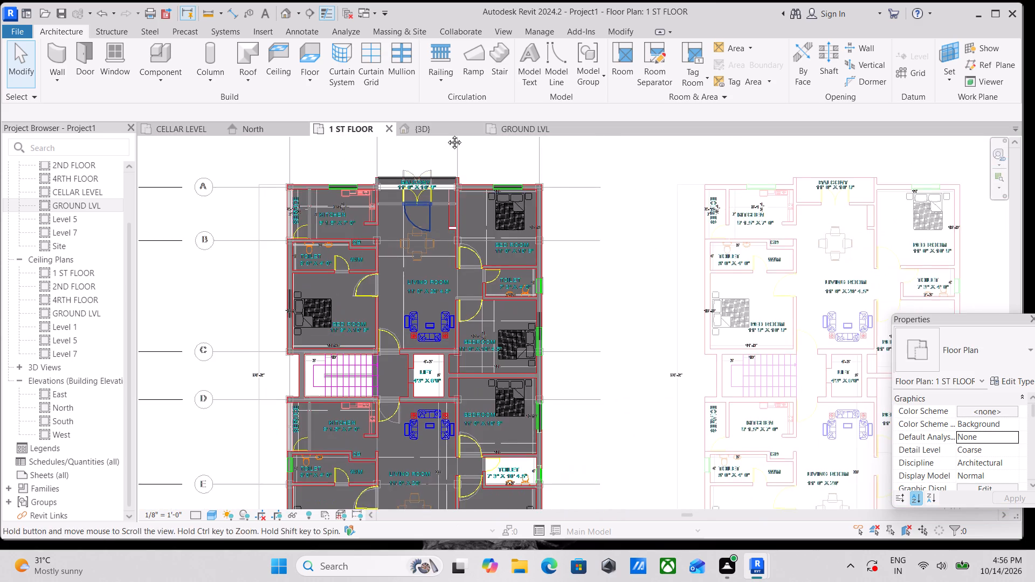
middle_drag(446, 134, 464, 105)
middle_drag(467, 320, 496, 171)
scroll(487, 329, up, 6)
scroll(423, 307, up, 4)
click(448, 314)
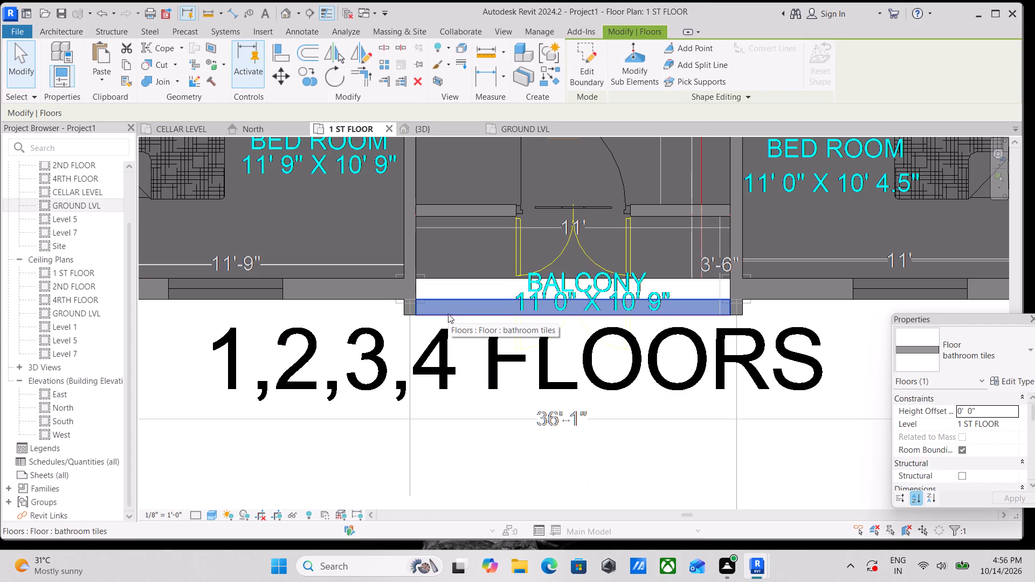
scroll(456, 318, down, 3)
key(Escape)
scroll(456, 254, down, 2)
middle_drag(456, 255, 458, 461)
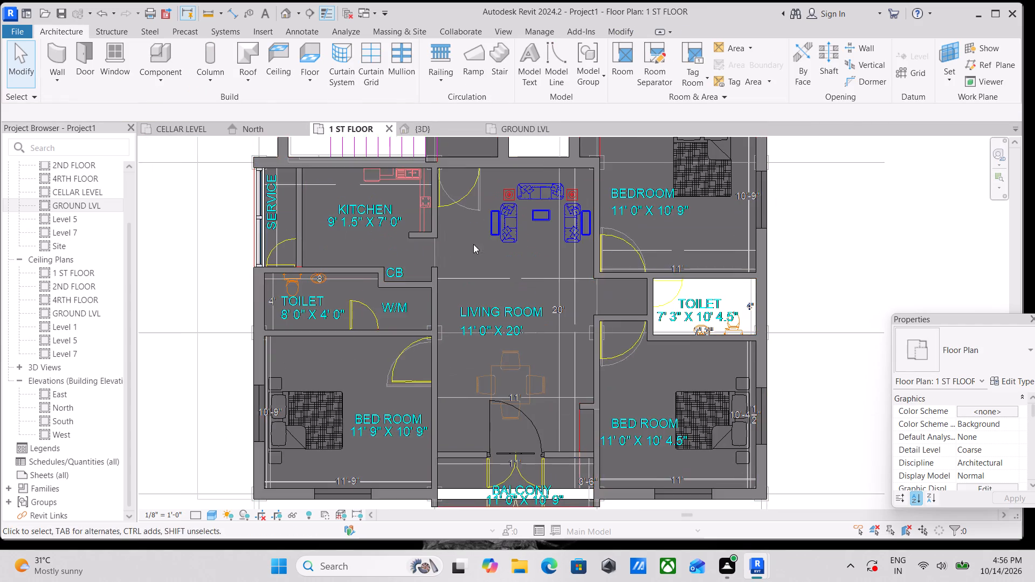
middle_drag(481, 237, 486, 405)
middle_drag(489, 290, 467, 474)
middle_drag(491, 279, 493, 493)
scroll(523, 283, up, 2)
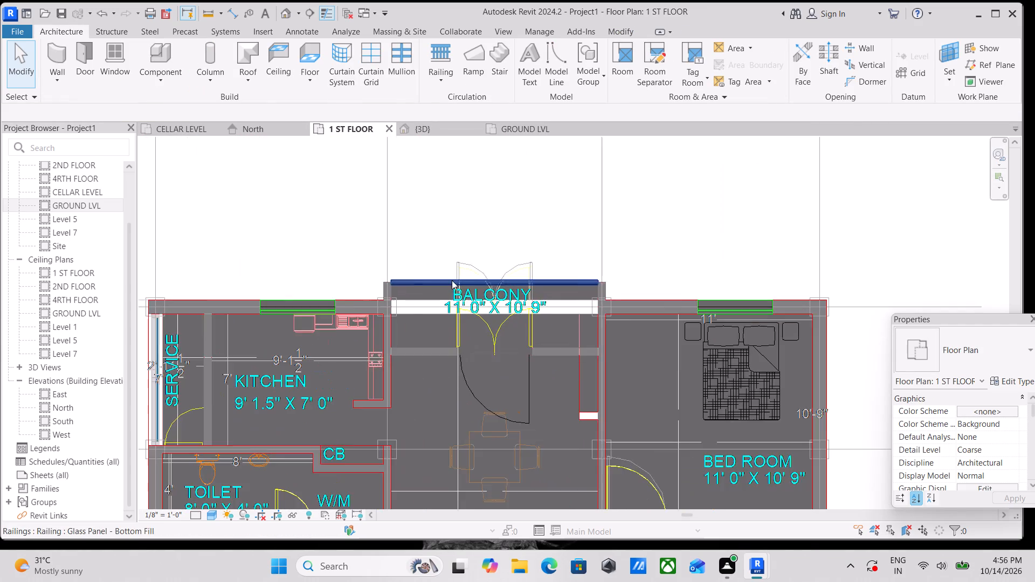
scroll(407, 308, down, 2)
middle_drag(407, 309, 430, 157)
scroll(480, 345, down, 2)
middle_drag(480, 306, 492, 200)
scroll(492, 336, down, 1)
middle_drag(492, 327, 500, 239)
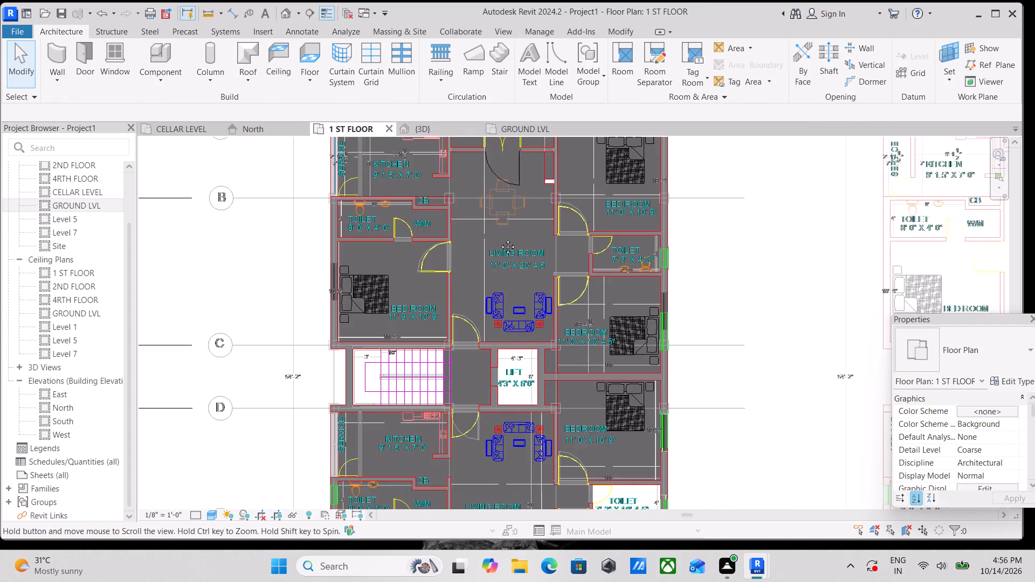
middle_drag(500, 239, 509, 199)
Sketch an 11' railing path along the front first-floor balcony's outer edge between the side walls, with a 0.3" offset, and finish it.
middle_drag(549, 402, 546, 245)
scroll(528, 386, up, 2)
scroll(458, 316, up, 2)
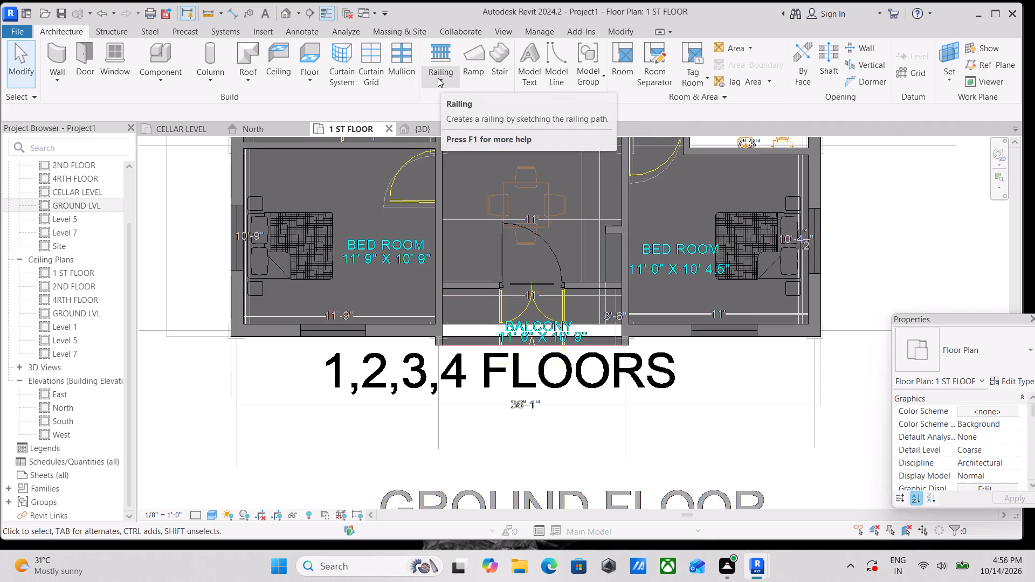
click(438, 78)
click(450, 106)
scroll(446, 358, up, 2)
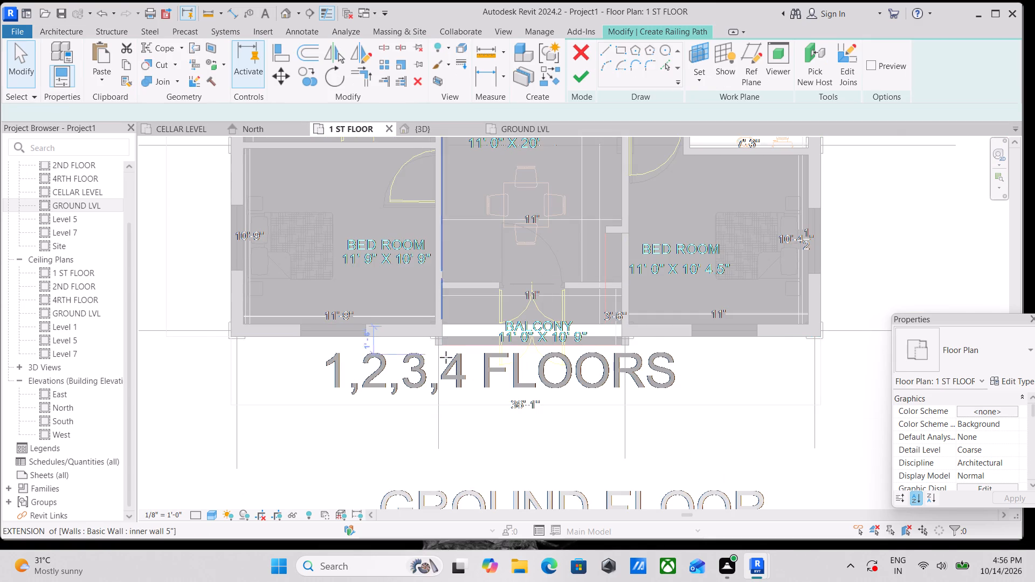
scroll(446, 357, up, 7)
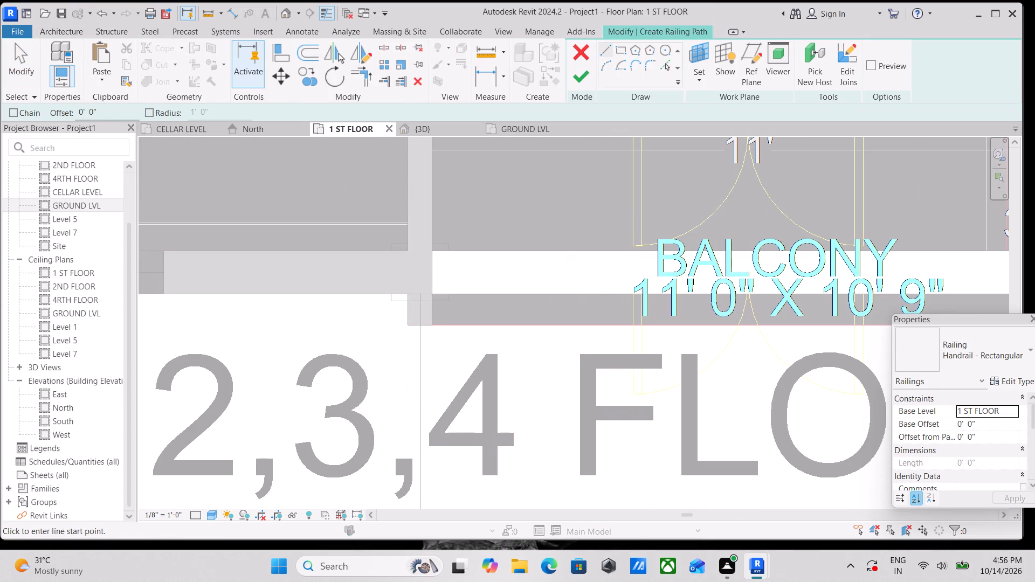
drag(107, 113, 11, 111)
key(0)
text(.3)
key(shift+quotedbl)
key(Return)
scroll(437, 317, down, 1)
middle_drag(437, 317, 211, 336)
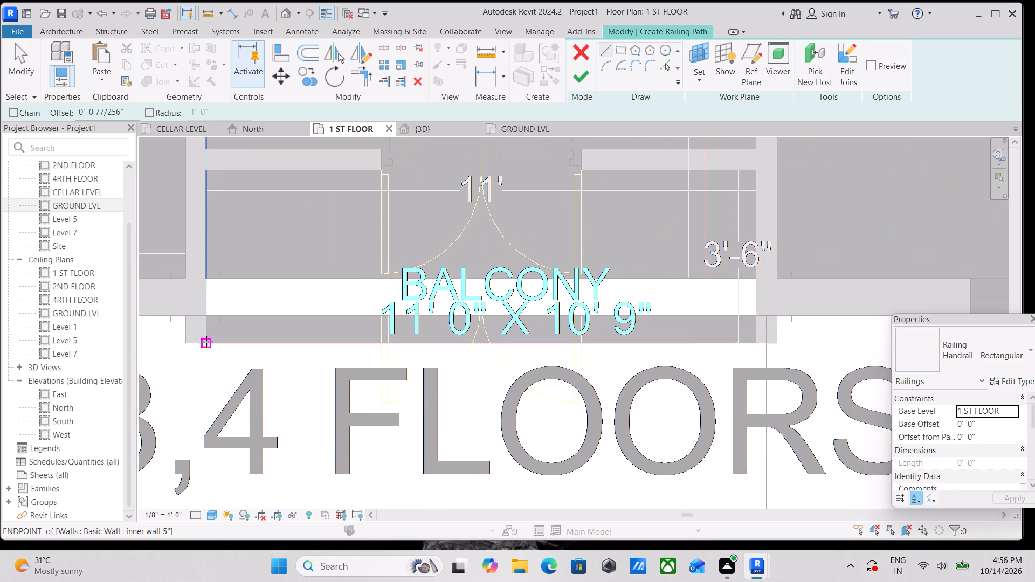
click(205, 341)
middle_drag(353, 321, 229, 370)
middle_drag(526, 403, 525, 403)
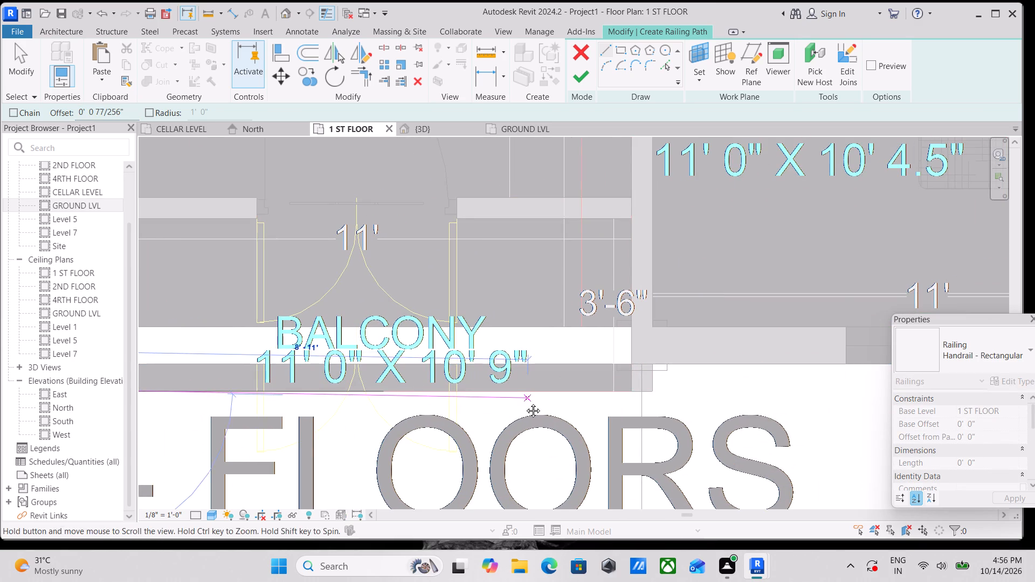
middle_drag(525, 403, 409, 400)
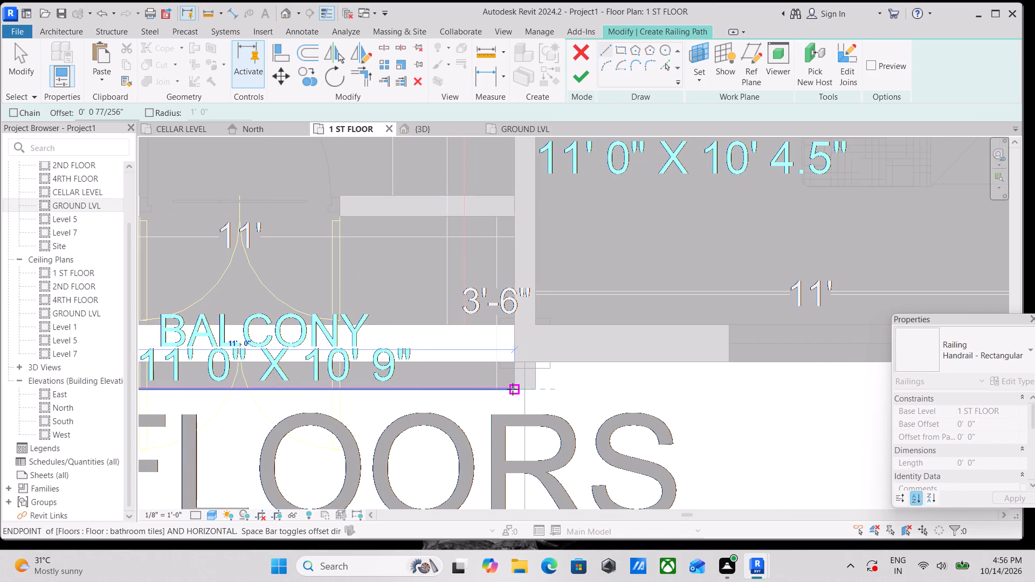
click(513, 389)
click(586, 79)
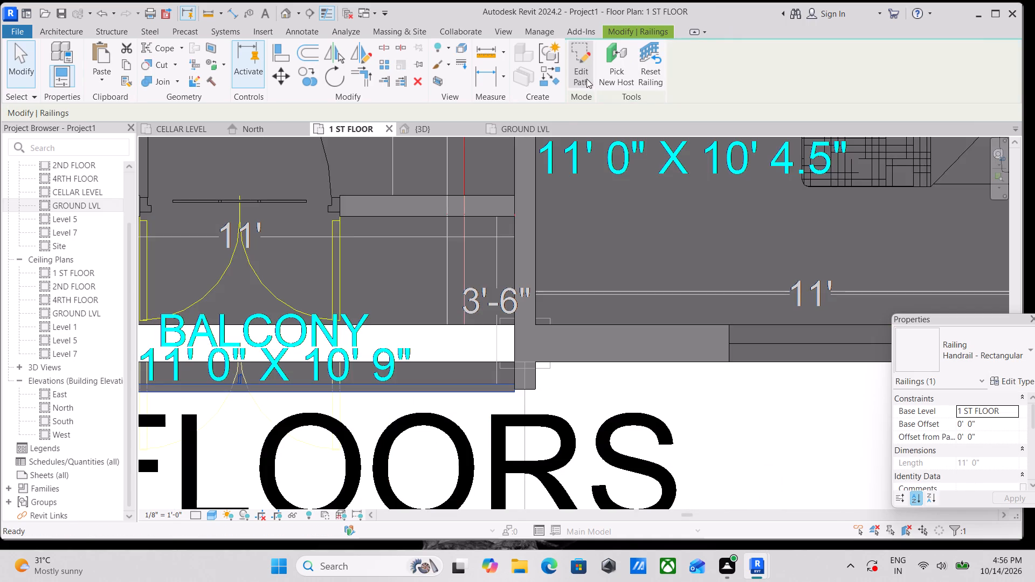
Change the new front balcony railing's type to Glass Panel - Bottom Fill in the 3D view.
scroll(571, 175, down, 4)
middle_drag(403, 240, 502, 230)
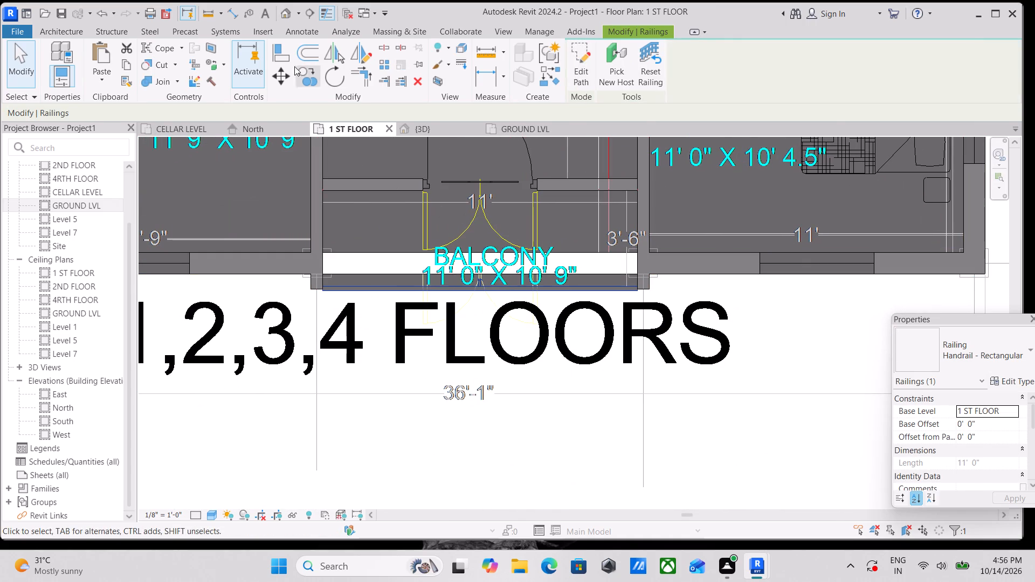
scroll(422, 193, down, 8)
middle_drag(464, 205, 225, 315)
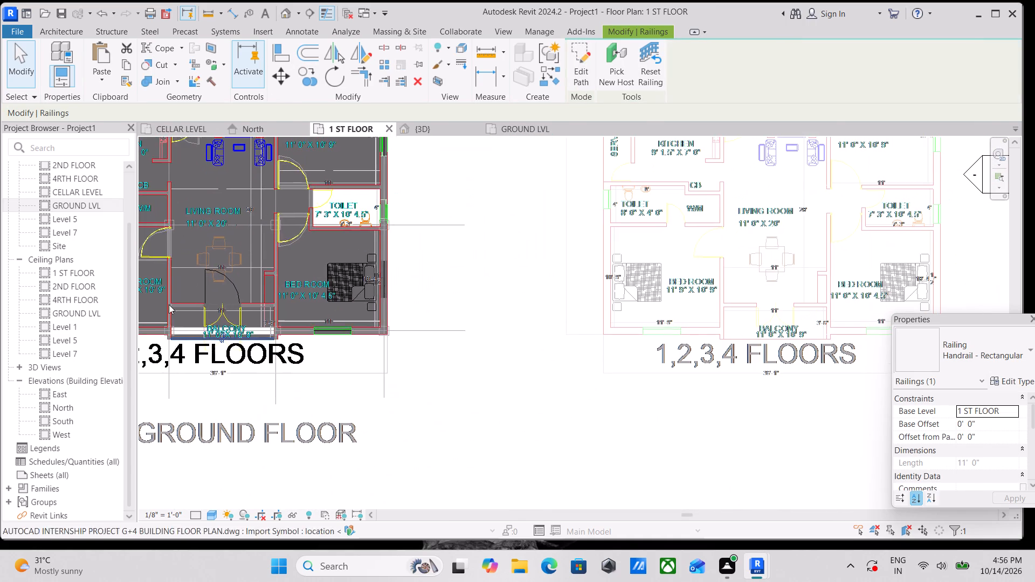
click(423, 128)
scroll(409, 225, down, 2)
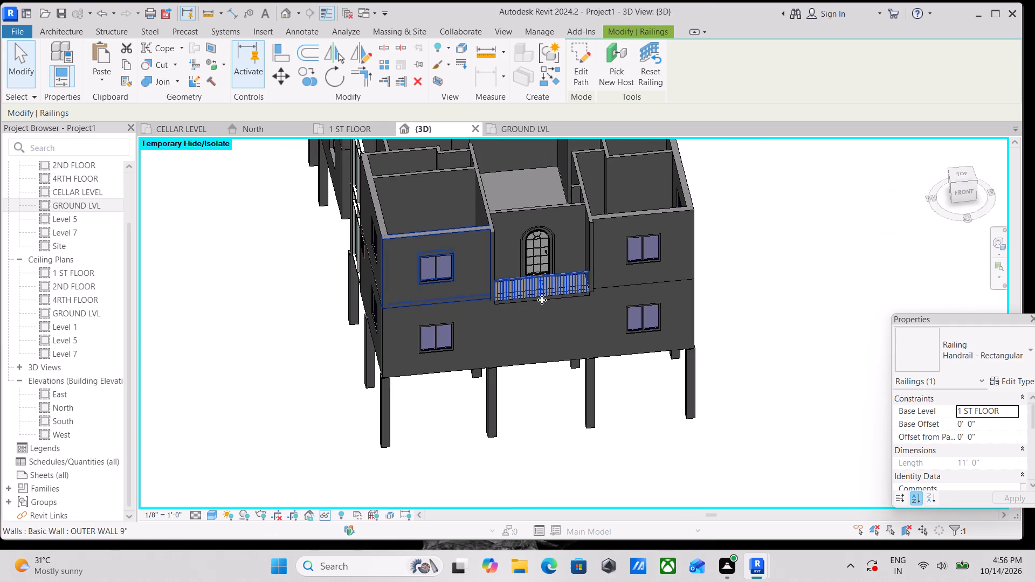
shift+middle_drag(496, 357, 403, 246)
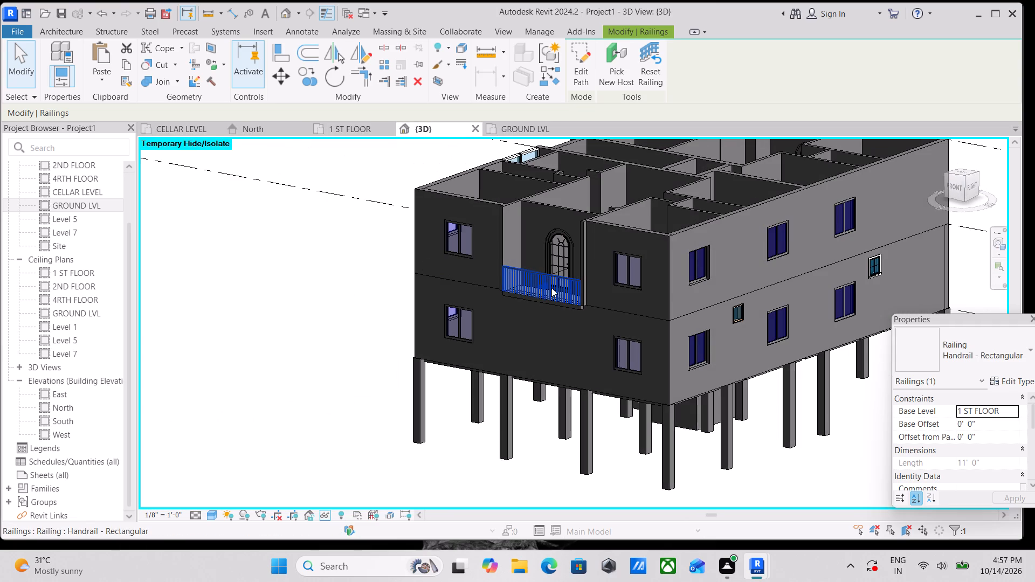
click(551, 288)
scroll(560, 294, up, 7)
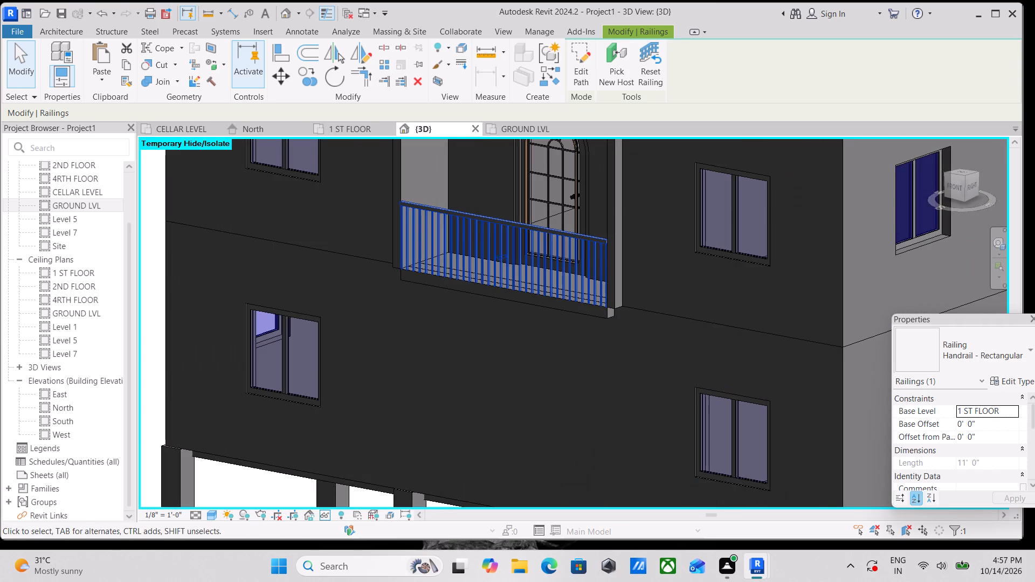
click(1020, 355)
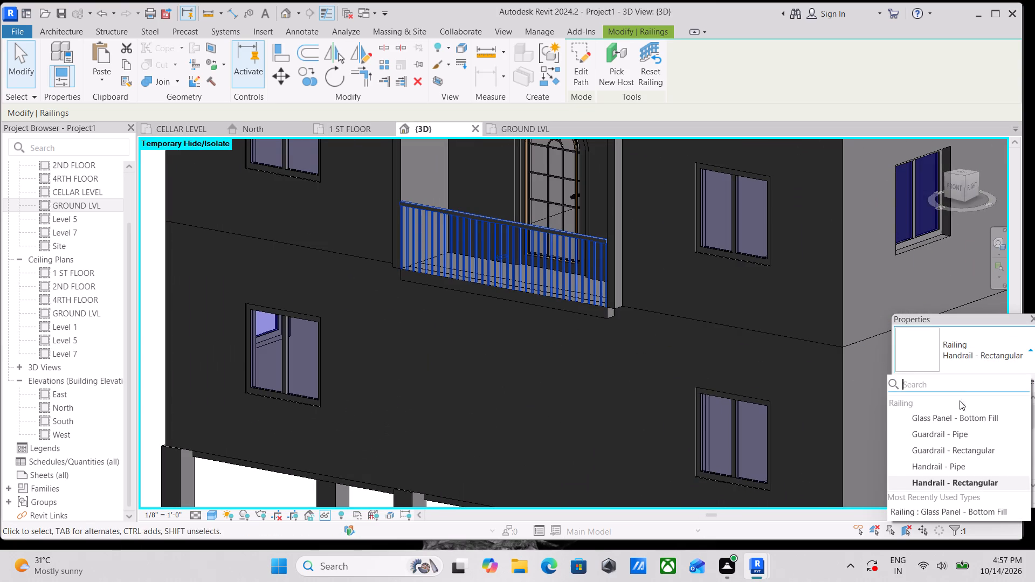
click(939, 425)
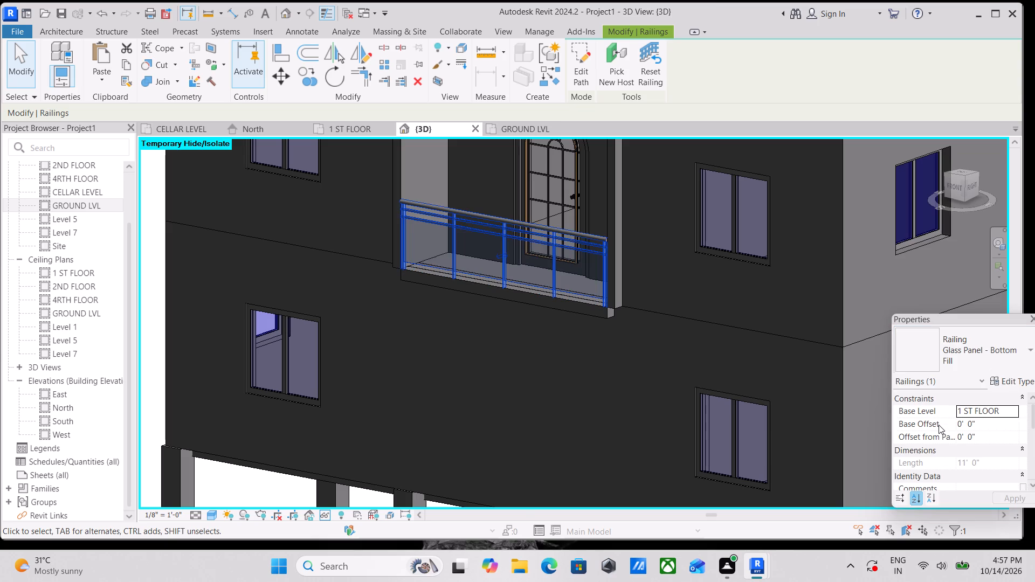
Examine the glass panel railing on the front first-floor balcony in 3D, checking how it sits between the side walls.
scroll(610, 330, down, 2)
middle_drag(610, 330, 606, 405)
scroll(608, 398, down, 2)
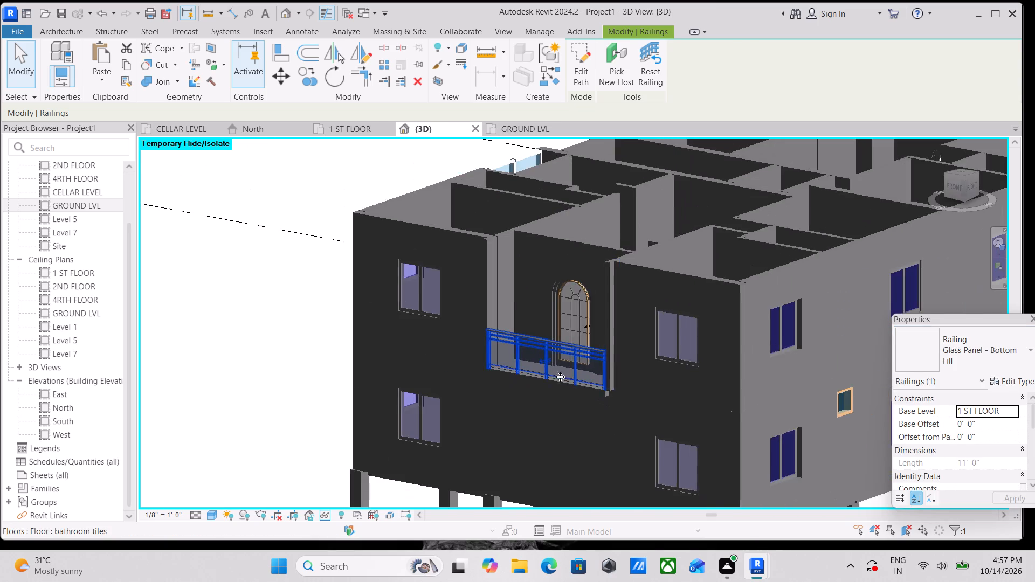
key(Escape)
scroll(555, 369, up, 4)
scroll(594, 368, down, 2)
middle_drag(594, 368, 556, 455)
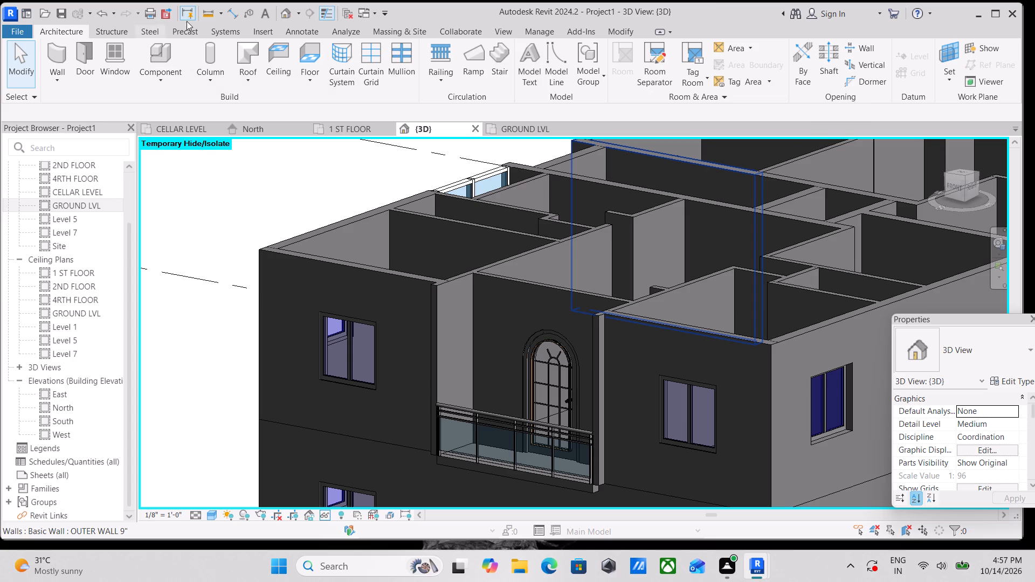
Browse the SHUBHAM CITY family folders for a family to load, and leave without loading one.
click(265, 29)
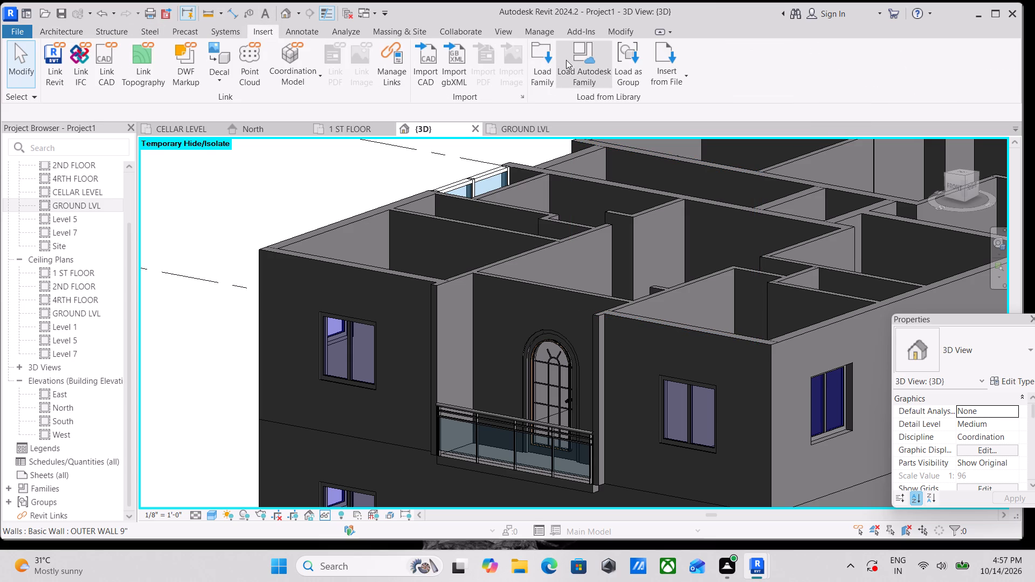
click(544, 58)
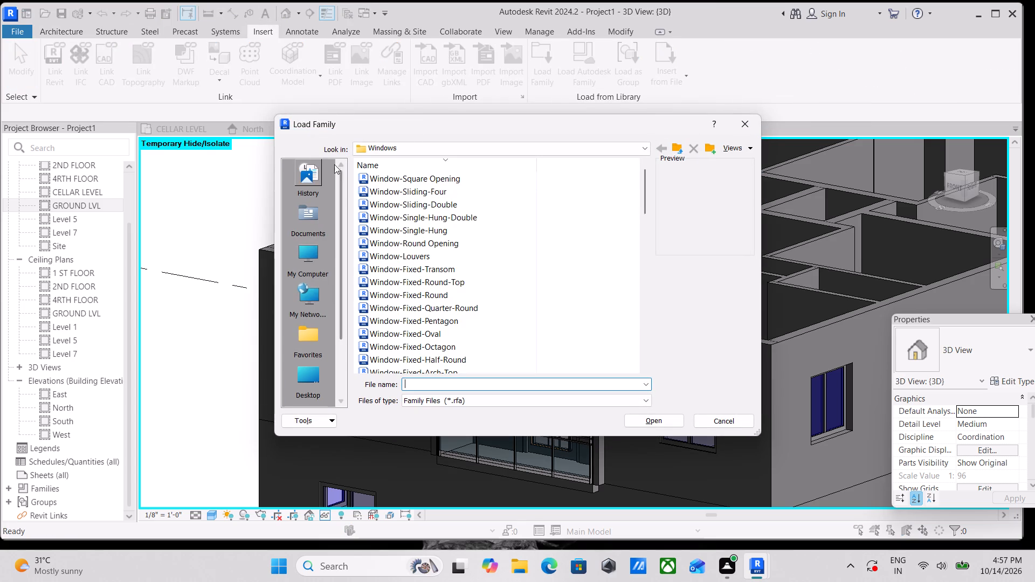
click(307, 184)
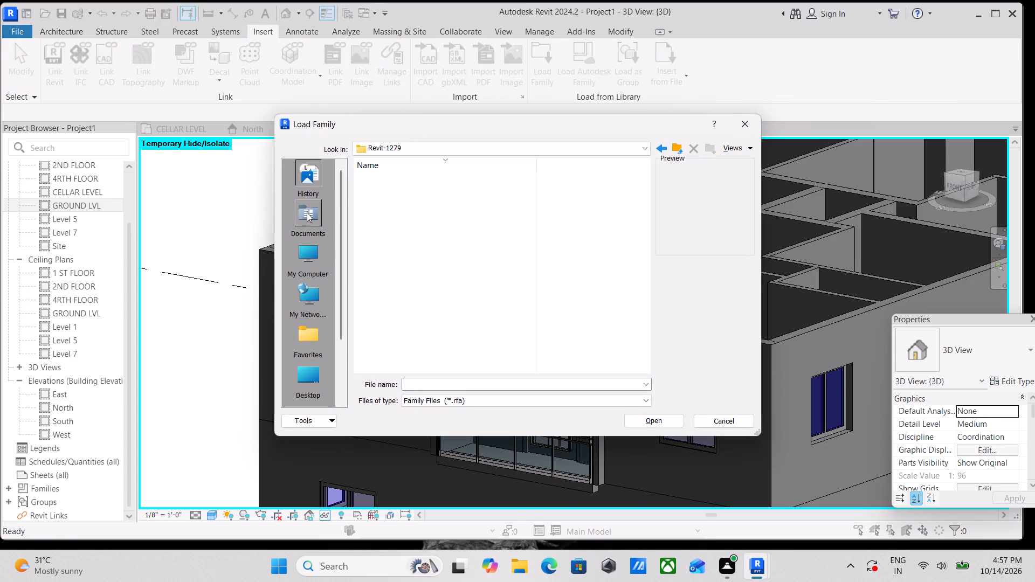
click(307, 213)
double_click(375, 174)
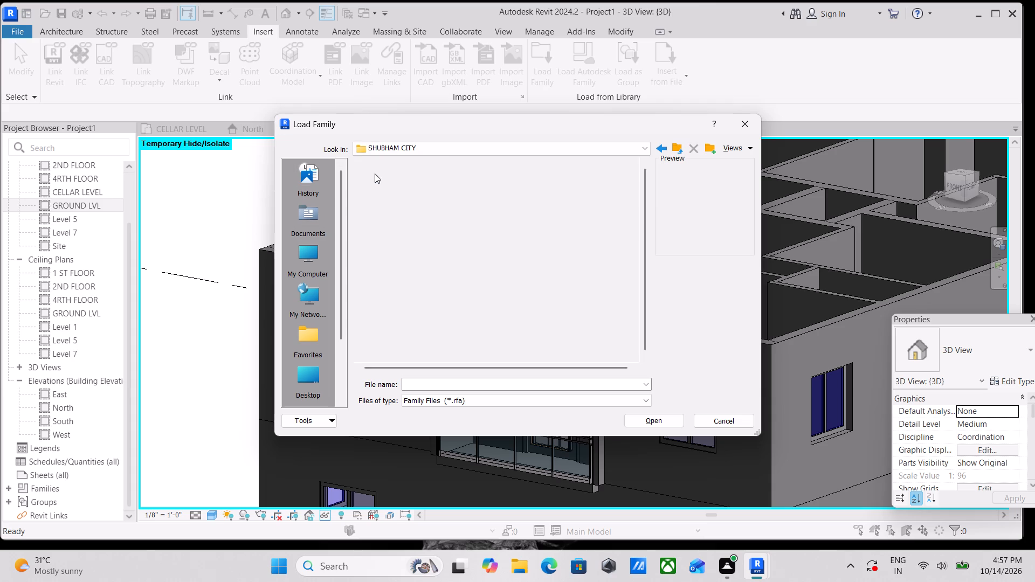
double_click(375, 174)
scroll(372, 245, down, 2)
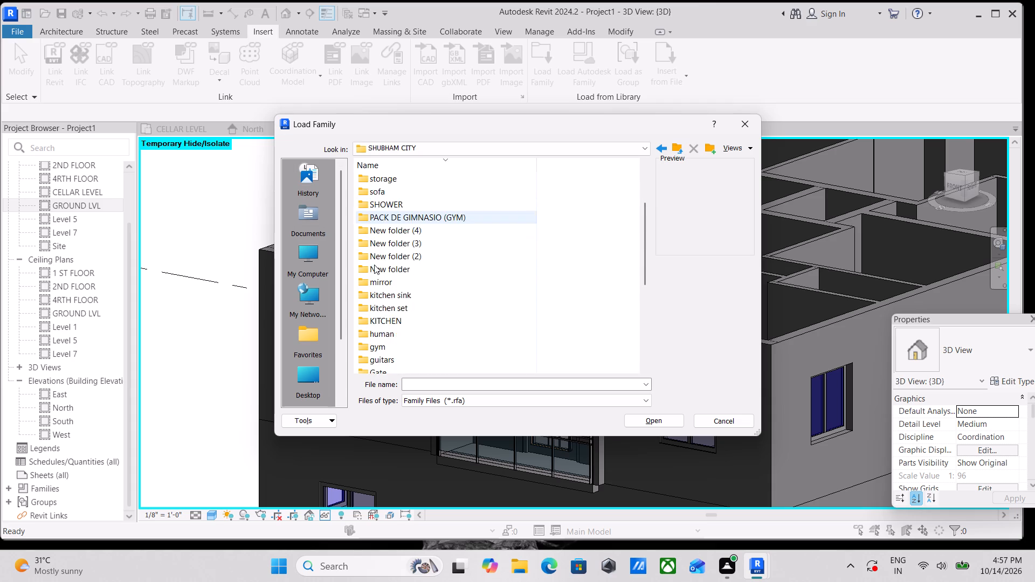
scroll(378, 273, down, 9)
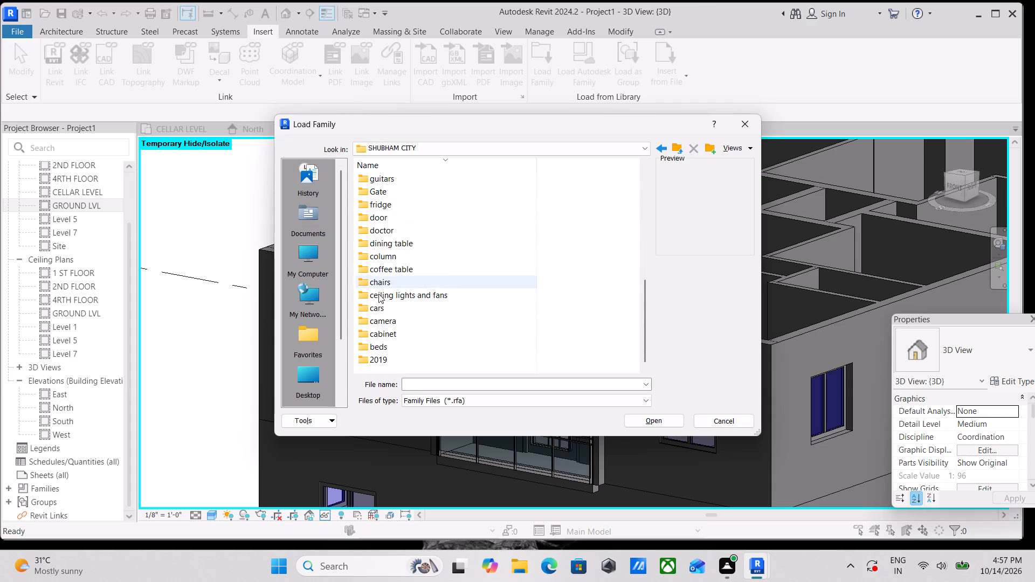
scroll(378, 294, down, 2)
scroll(394, 359, up, 3)
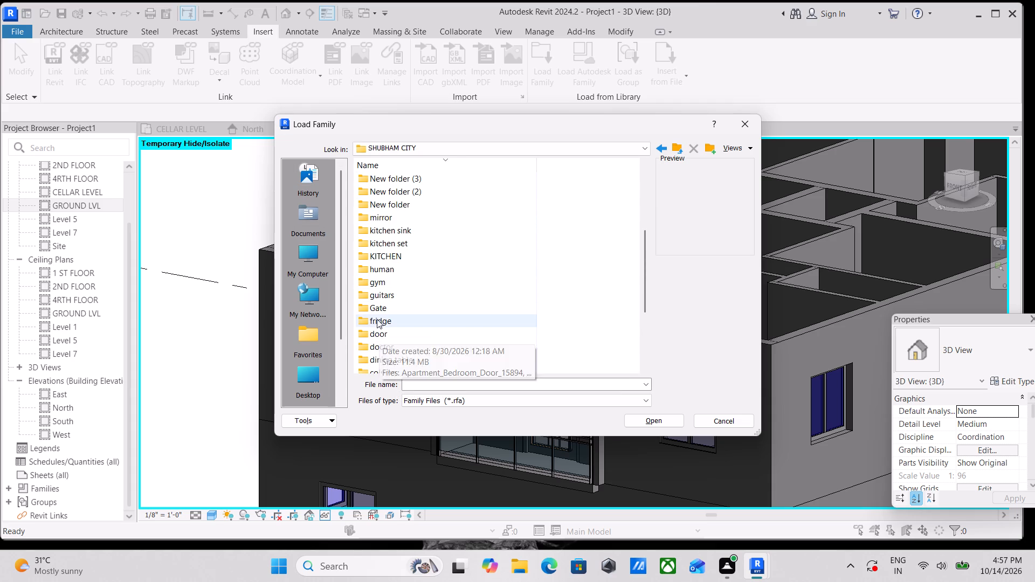
scroll(392, 343, up, 2)
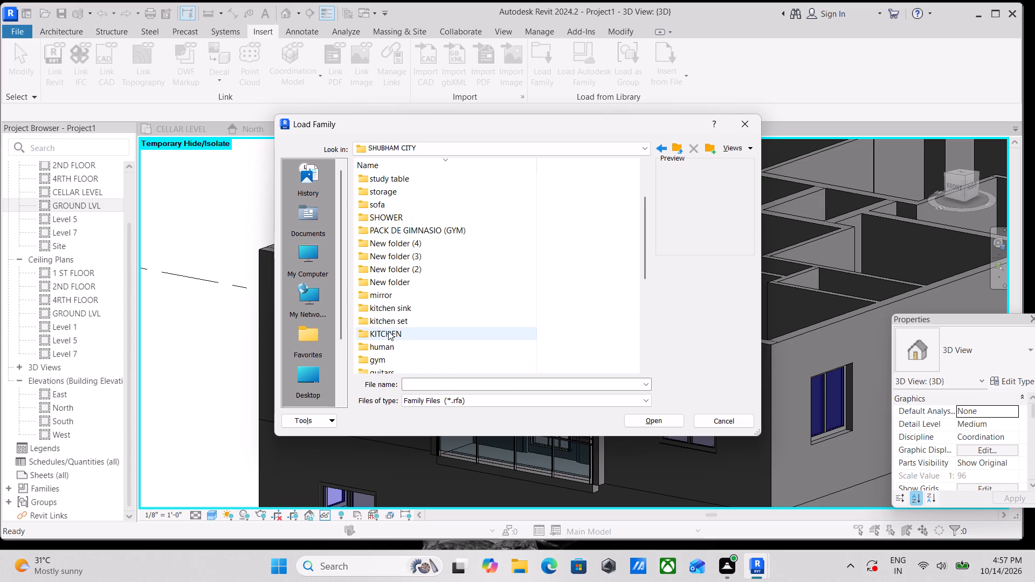
scroll(388, 329, up, 1)
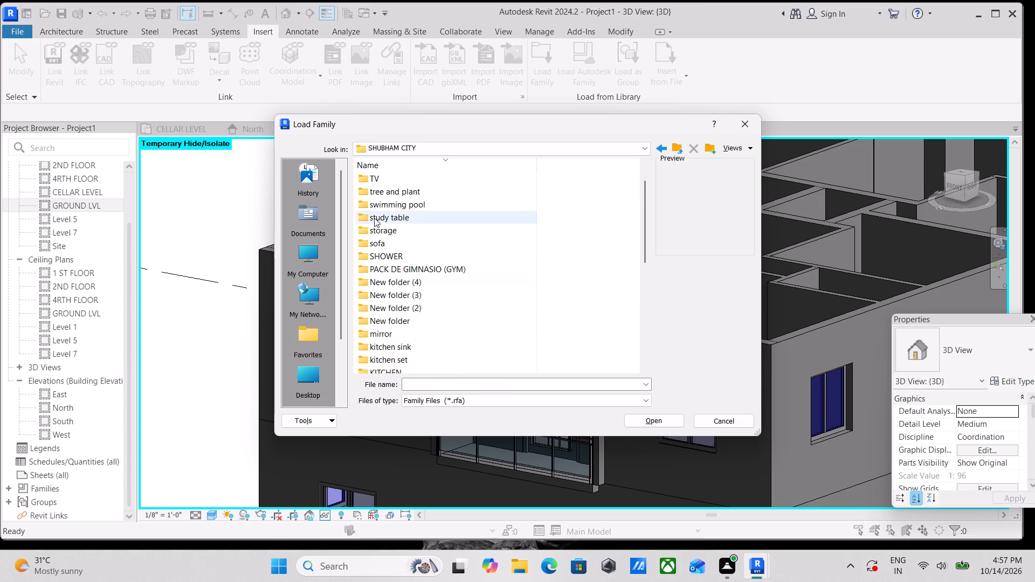
scroll(365, 207, up, 6)
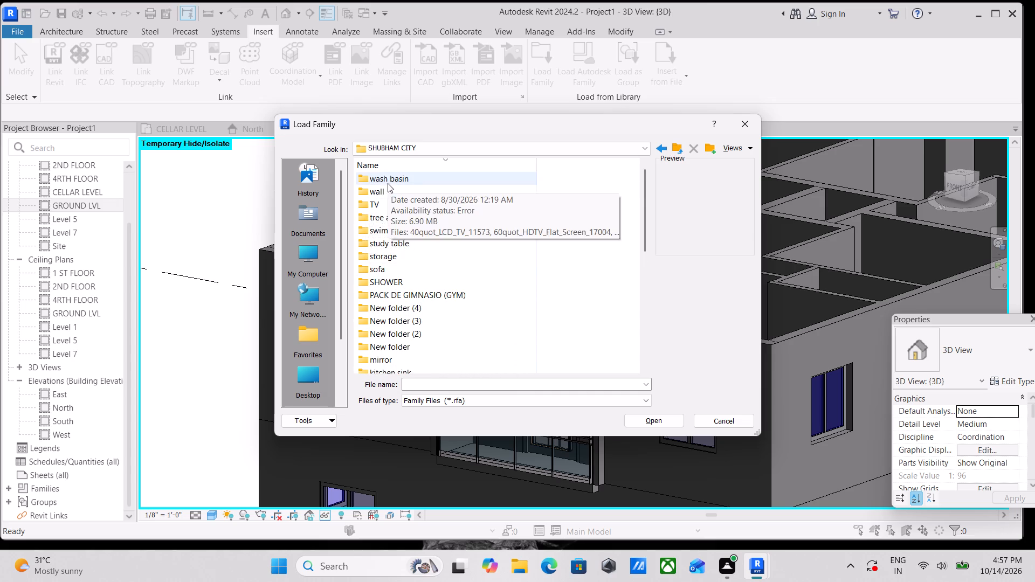
scroll(385, 262, down, 6)
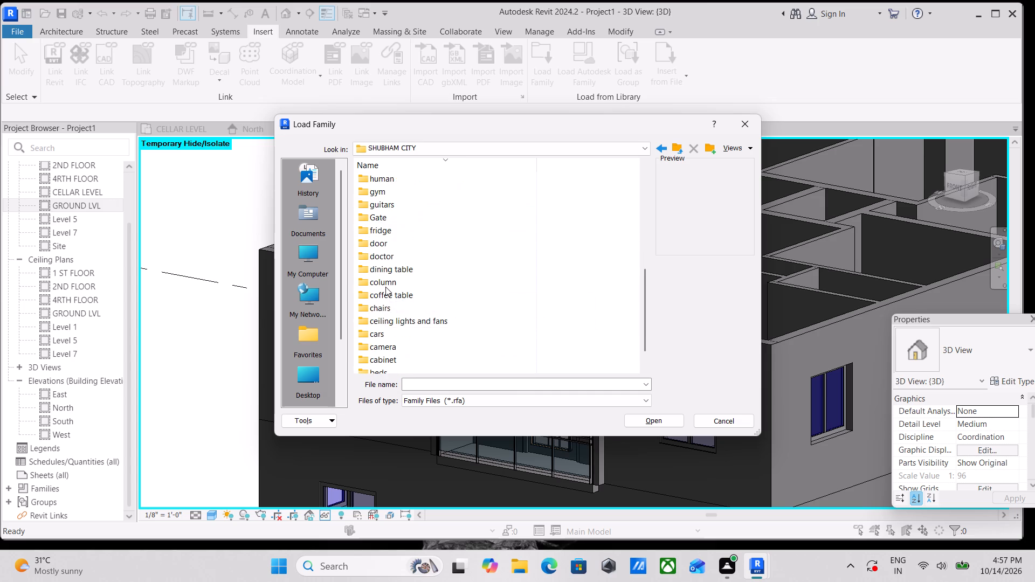
scroll(387, 299, down, 2)
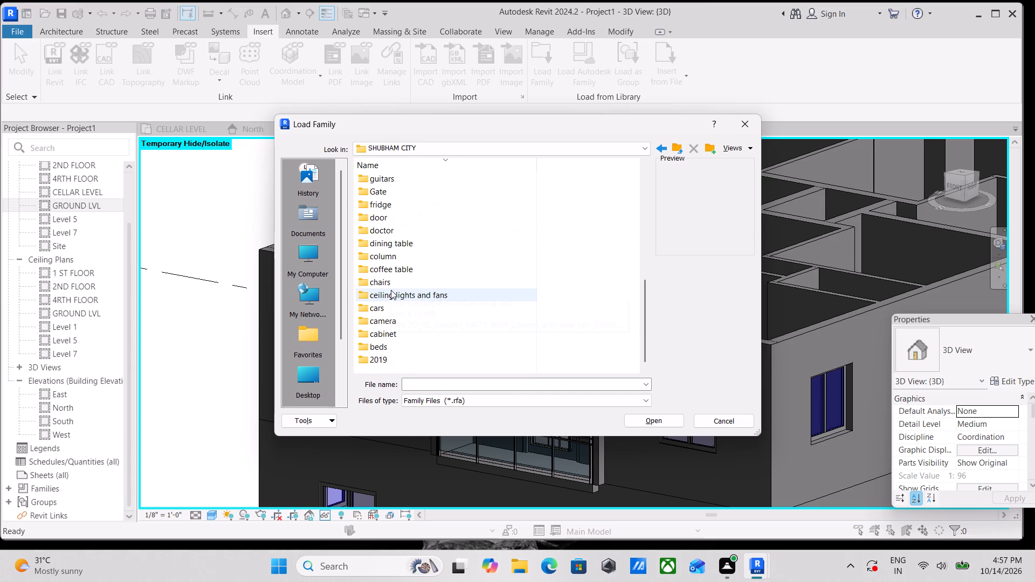
scroll(393, 286, down, 6)
scroll(390, 362, up, 3)
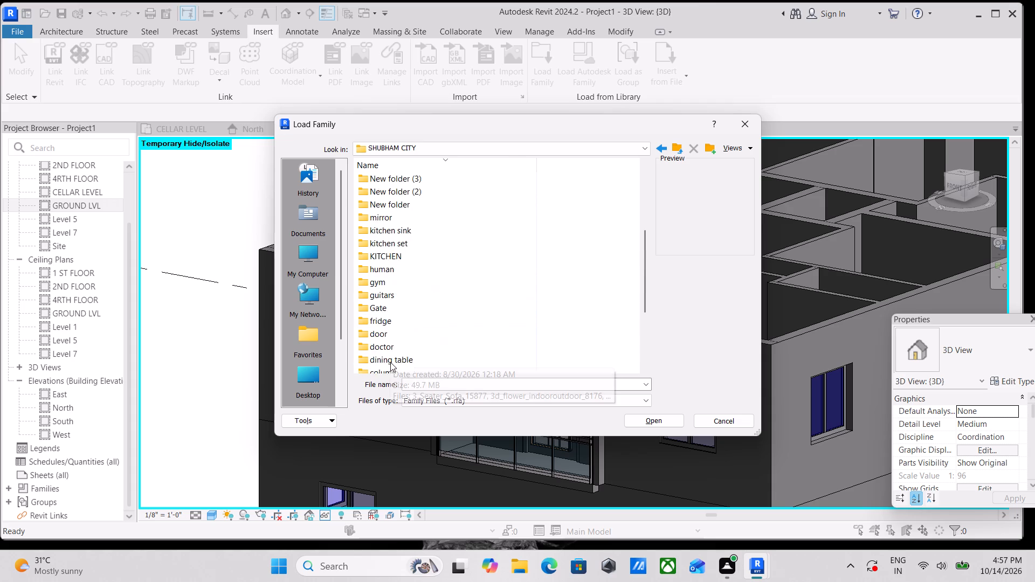
scroll(390, 362, up, 1)
scroll(396, 322, down, 4)
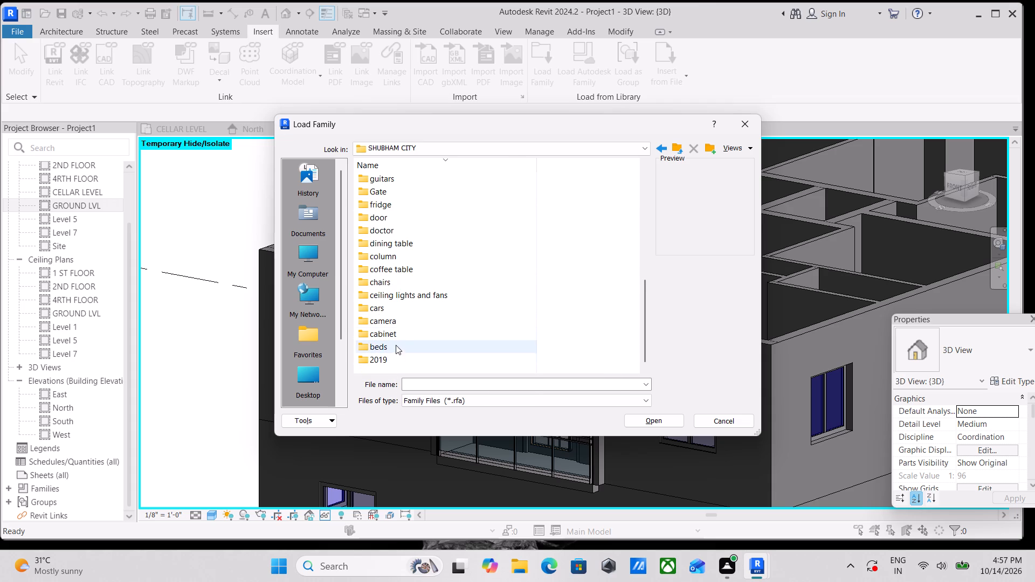
scroll(408, 330, down, 3)
click(737, 124)
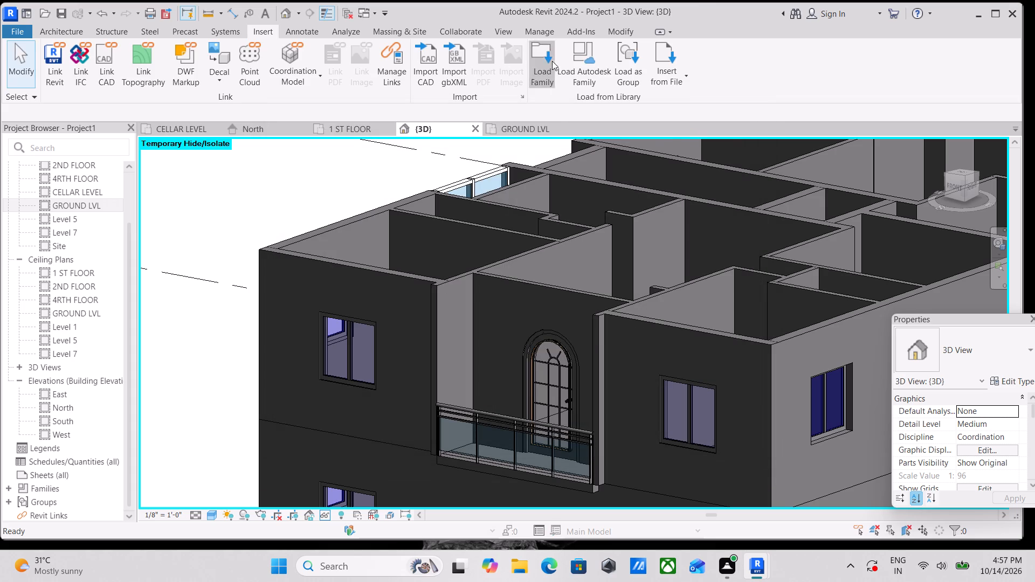
Load the Metal Clad Column family from the US library's BIM OBJECTS folder.
click(552, 61)
scroll(307, 349, down, 2)
double_click(318, 347)
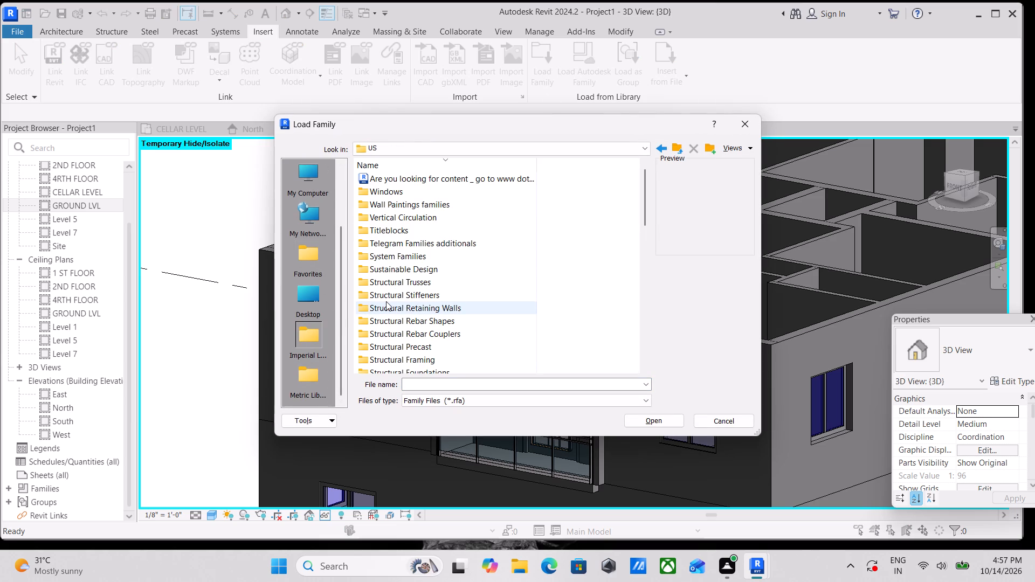
scroll(386, 301, down, 14)
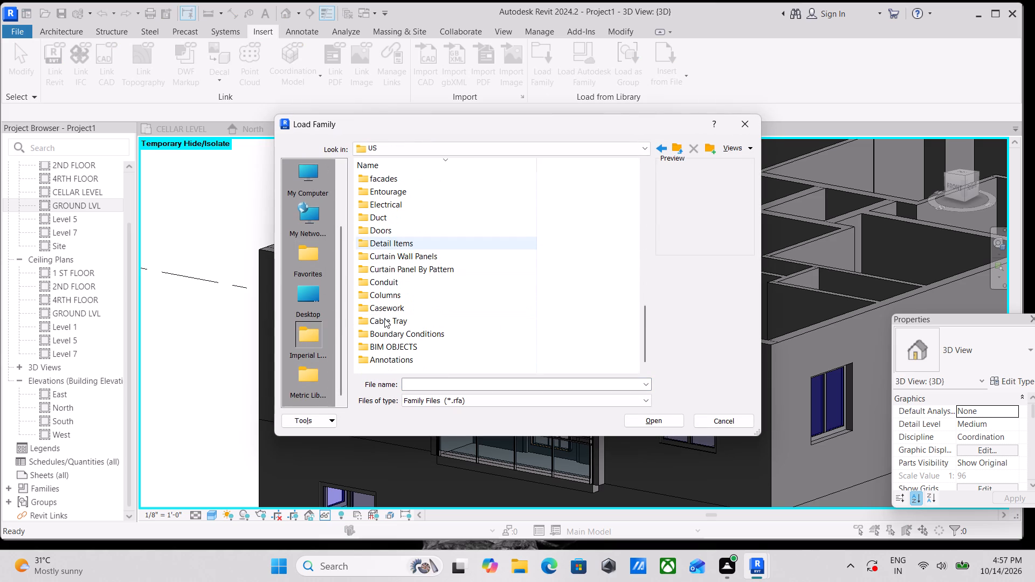
scroll(384, 318, down, 7)
double_click(366, 344)
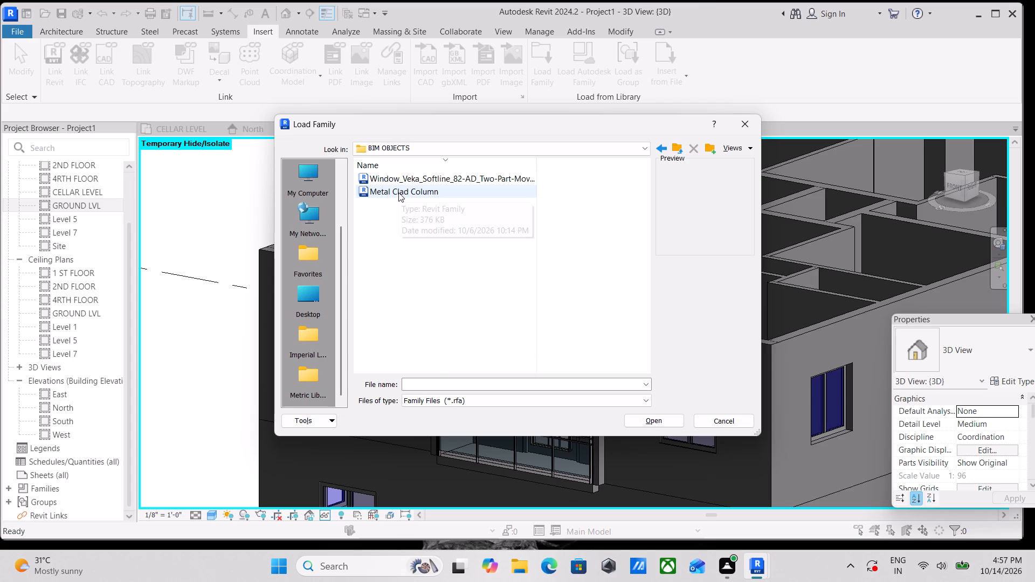
scroll(398, 192, up, 3)
double_click(398, 192)
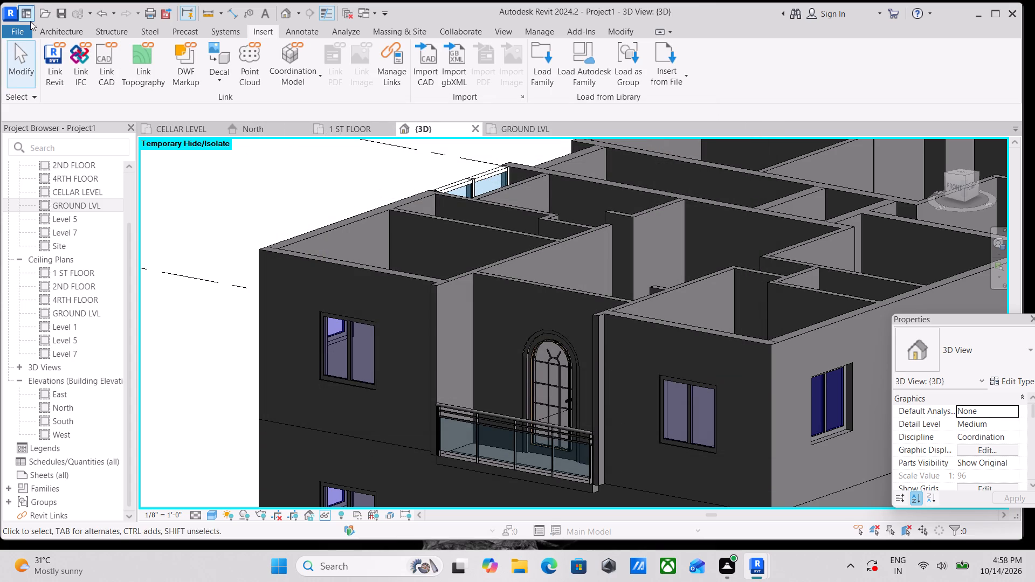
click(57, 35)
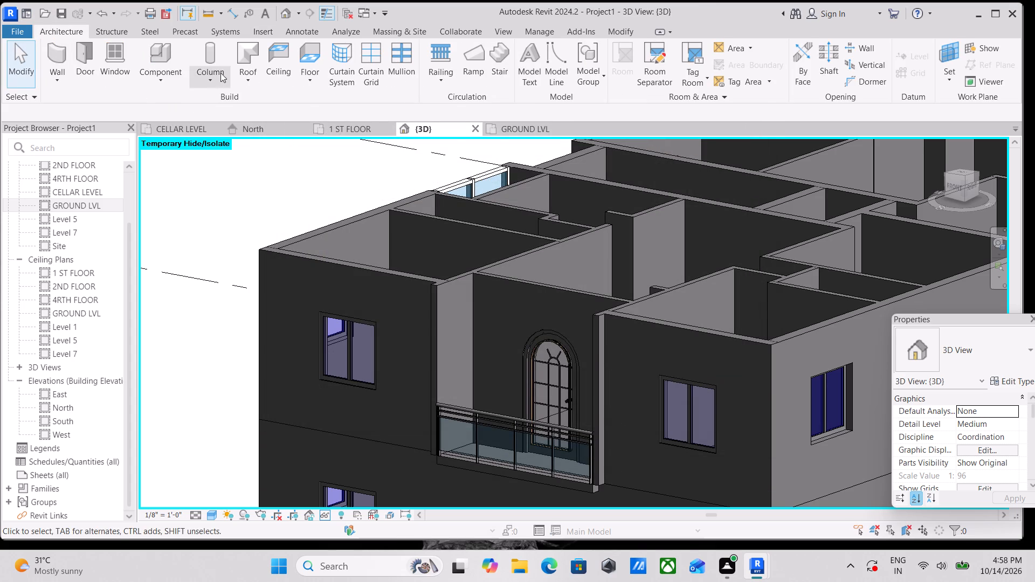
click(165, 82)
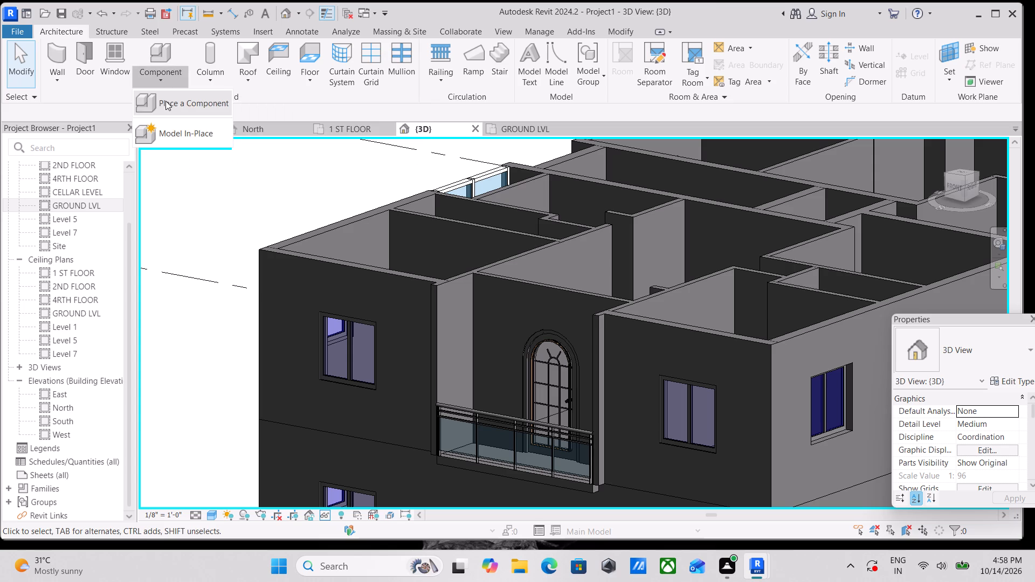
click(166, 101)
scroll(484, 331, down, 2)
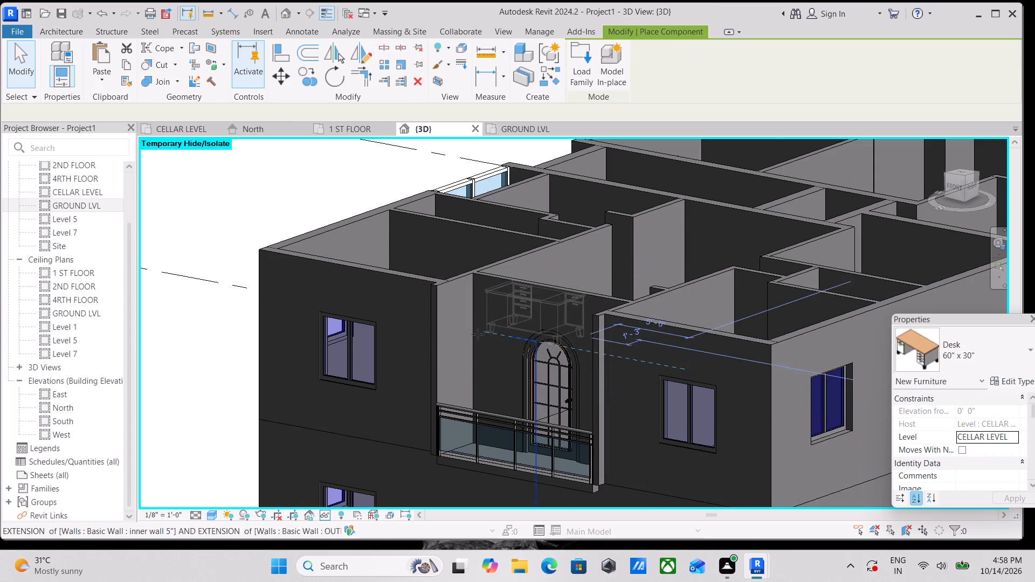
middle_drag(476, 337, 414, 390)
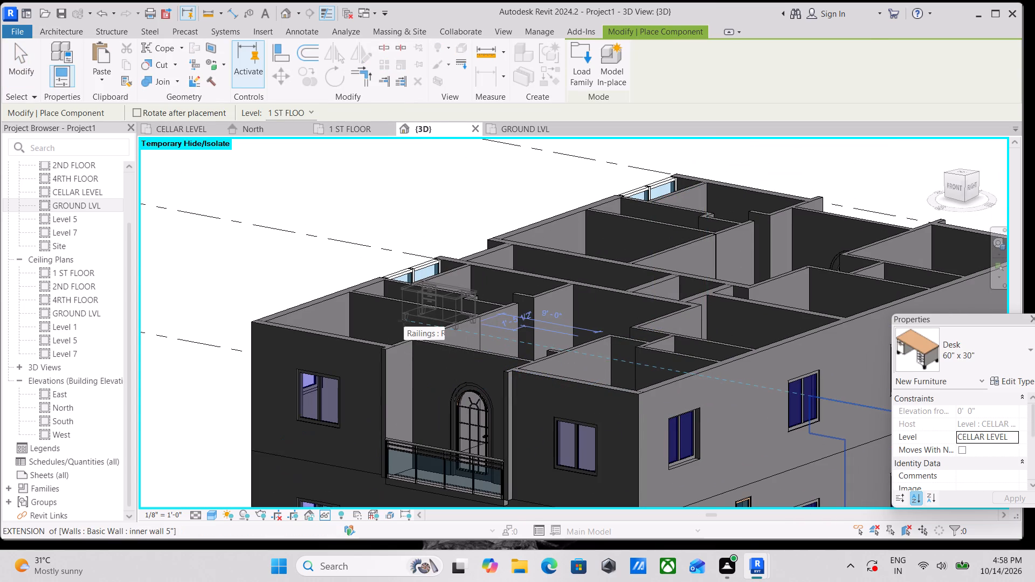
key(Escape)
Change the small high-sill ground-level window farther from the front corner on the long side wall to type Fixed 24" x 24".
scroll(404, 320, down, 5)
middle_drag(415, 344, 425, 294)
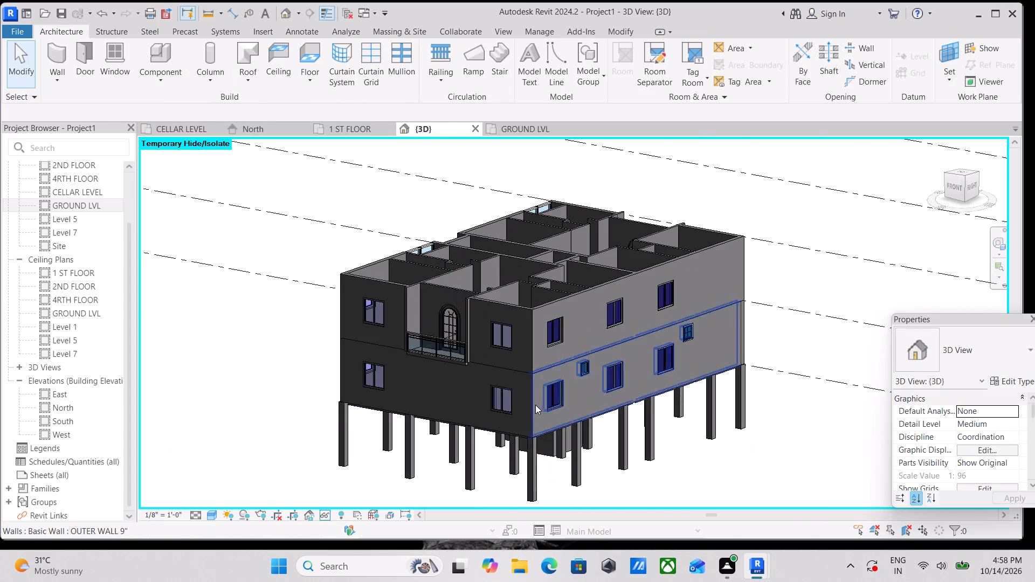
scroll(536, 405, up, 3)
scroll(799, 328, up, 3)
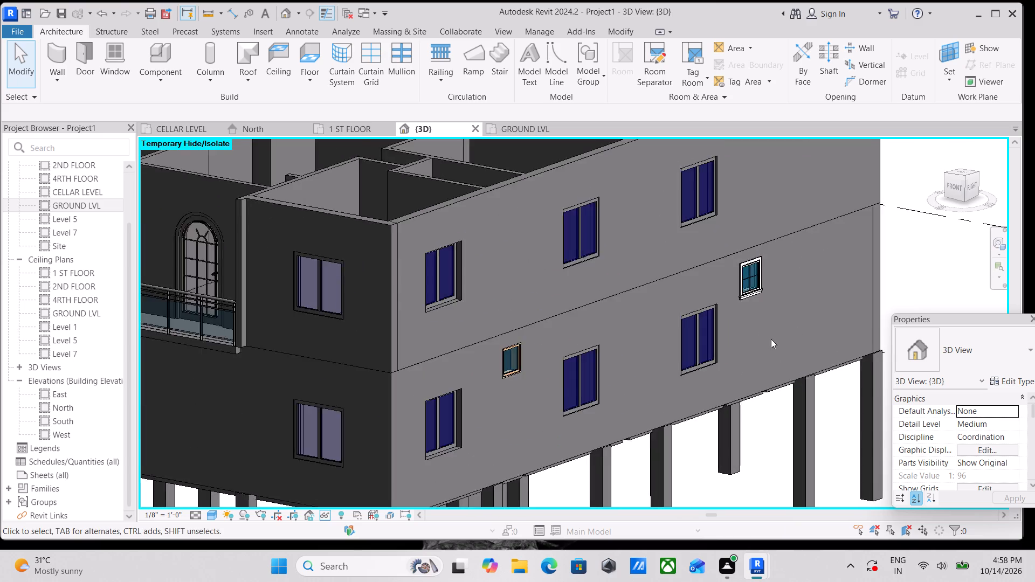
scroll(771, 339, up, 2)
click(743, 272)
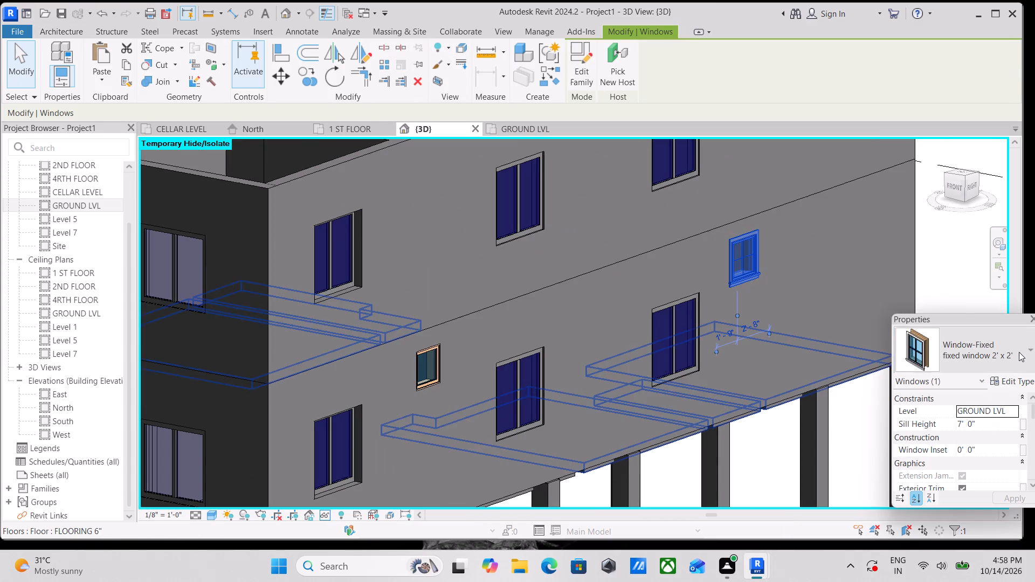
click(1019, 352)
scroll(950, 80, up, 3)
scroll(815, 111, up, 6)
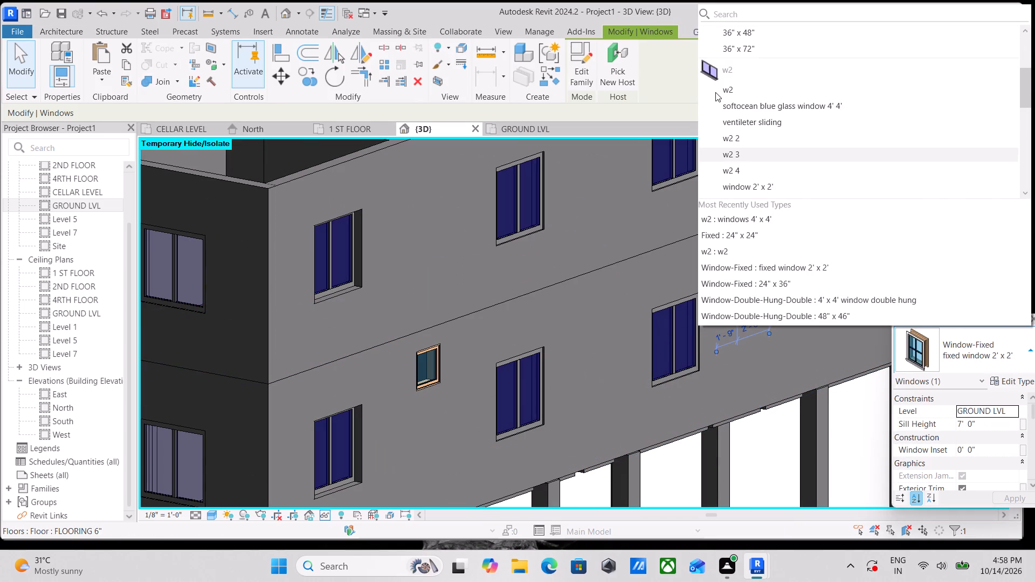
scroll(715, 92, up, 5)
click(855, 106)
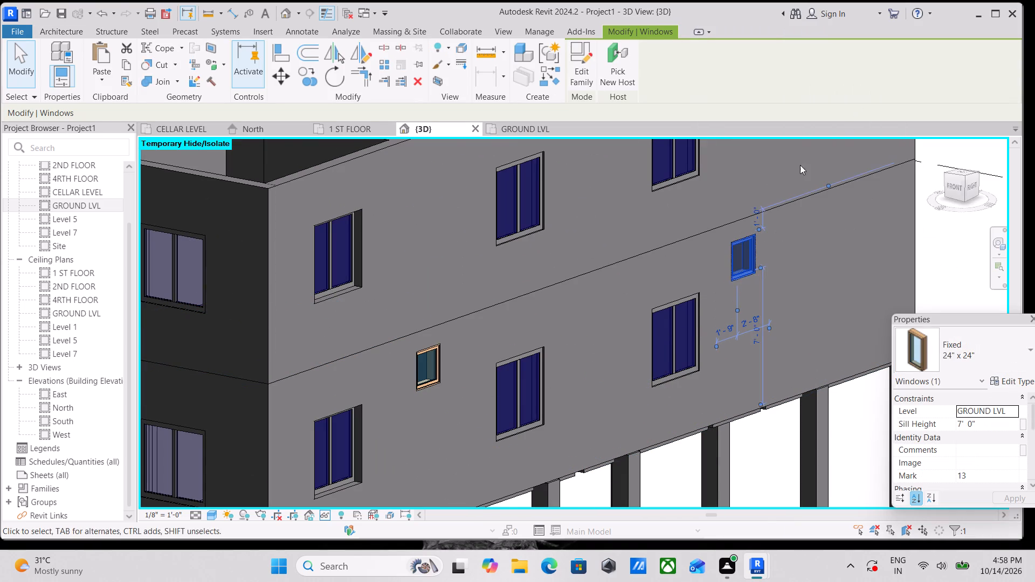
scroll(692, 220, down, 3)
middle_drag(690, 228, 712, 236)
key(Escape)
Examine the front and side facades in 3D, checking the windows and the front first-floor balcony railing.
scroll(527, 304, down, 3)
middle_drag(527, 304, 585, 296)
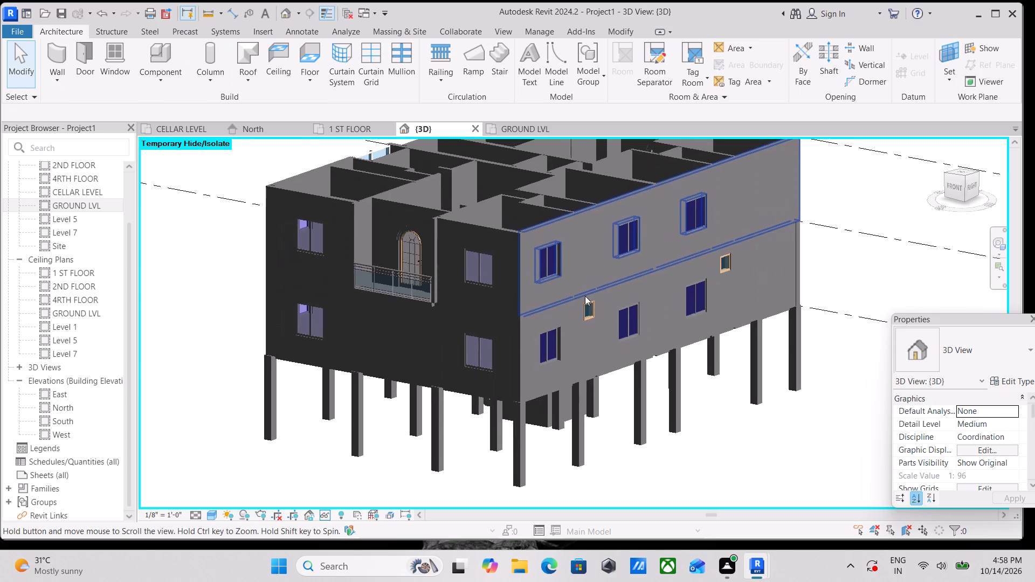
middle_drag(585, 296, 584, 296)
scroll(511, 361, up, 1)
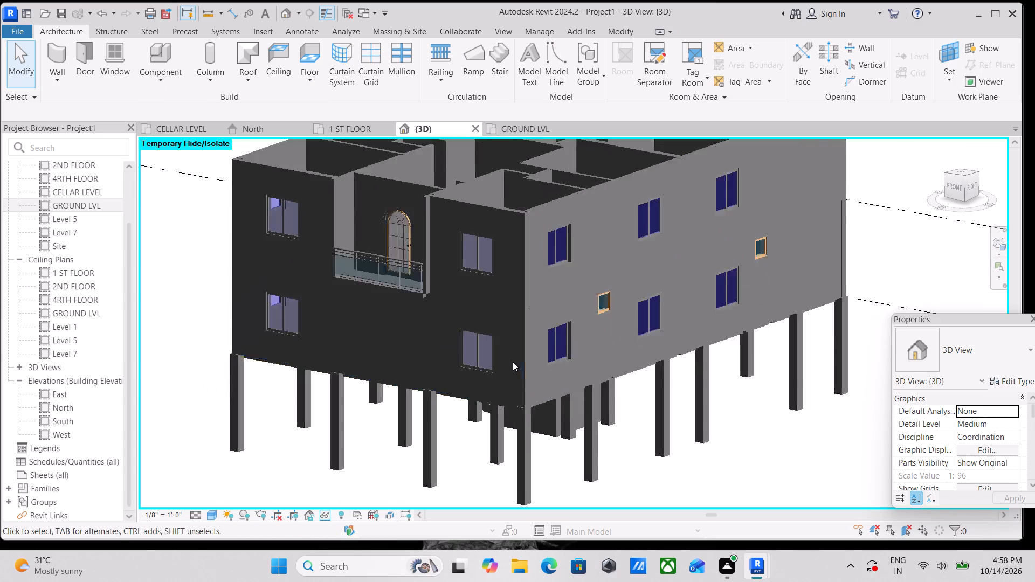
scroll(513, 362, up, 2)
scroll(381, 343, down, 2)
middle_drag(392, 350, 561, 390)
scroll(506, 369, up, 3)
middle_drag(506, 368, 498, 382)
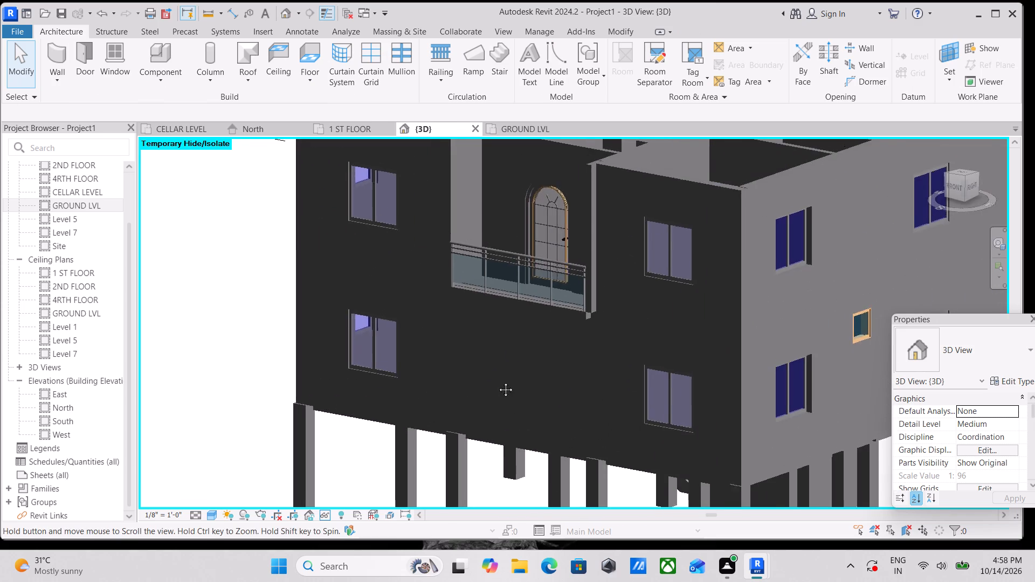
middle_drag(498, 382, 429, 442)
scroll(484, 299, down, 1)
middle_drag(484, 299, 407, 356)
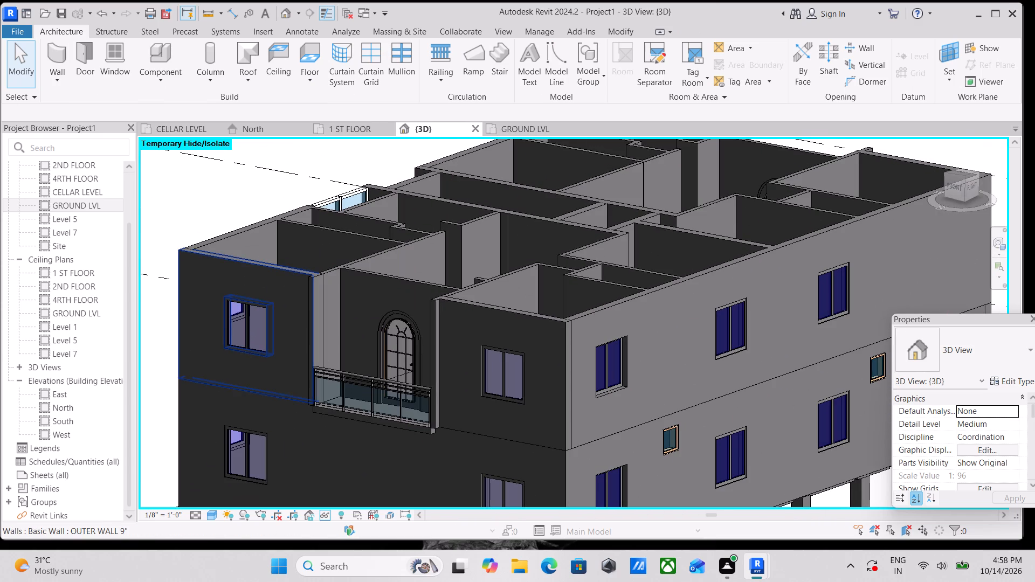
scroll(471, 358, up, 2)
scroll(676, 361, down, 1)
middle_drag(676, 361, 687, 356)
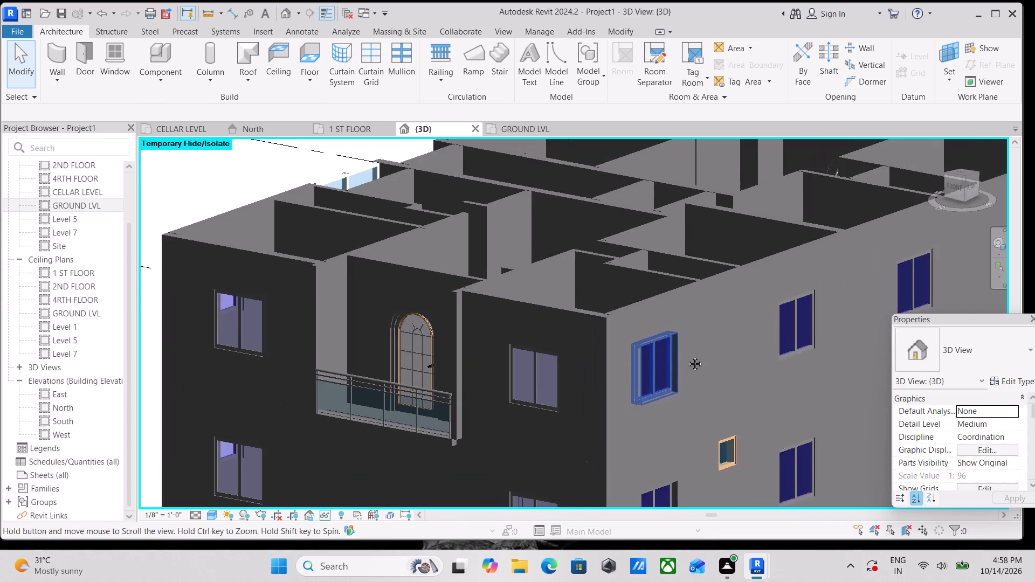
middle_drag(687, 356, 726, 339)
Duplicate the front balcony railing's Glass Panel - Bottom Fill type under the suggested name and open its non-continuous rail structure.
scroll(315, 402, up, 3)
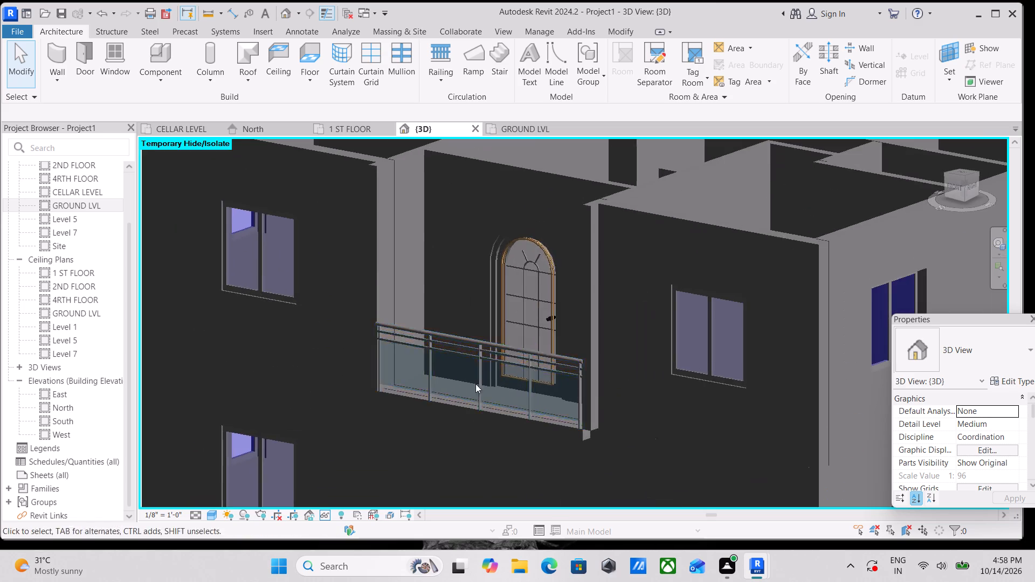
scroll(495, 374, down, 1)
scroll(569, 393, up, 5)
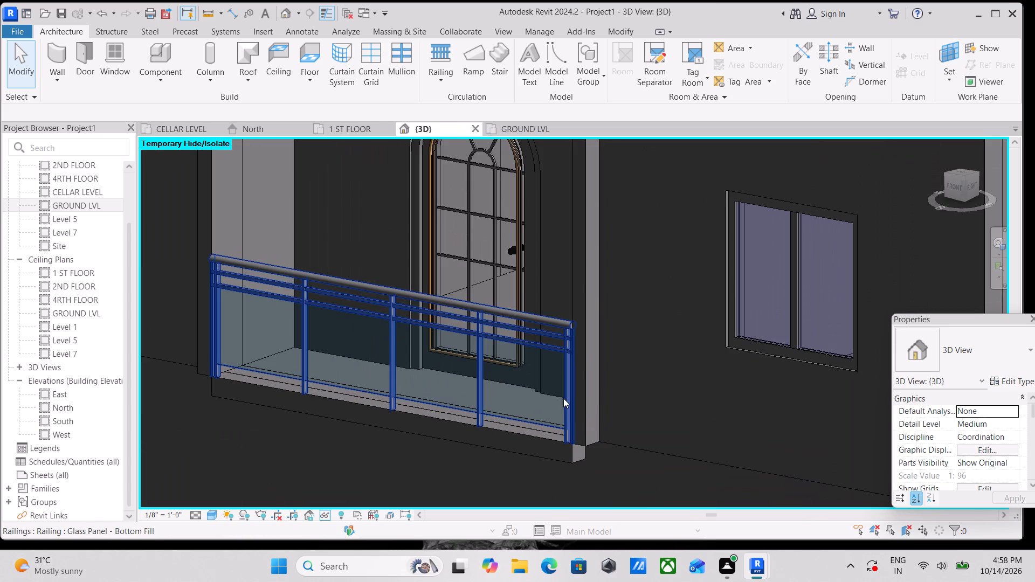
click(569, 403)
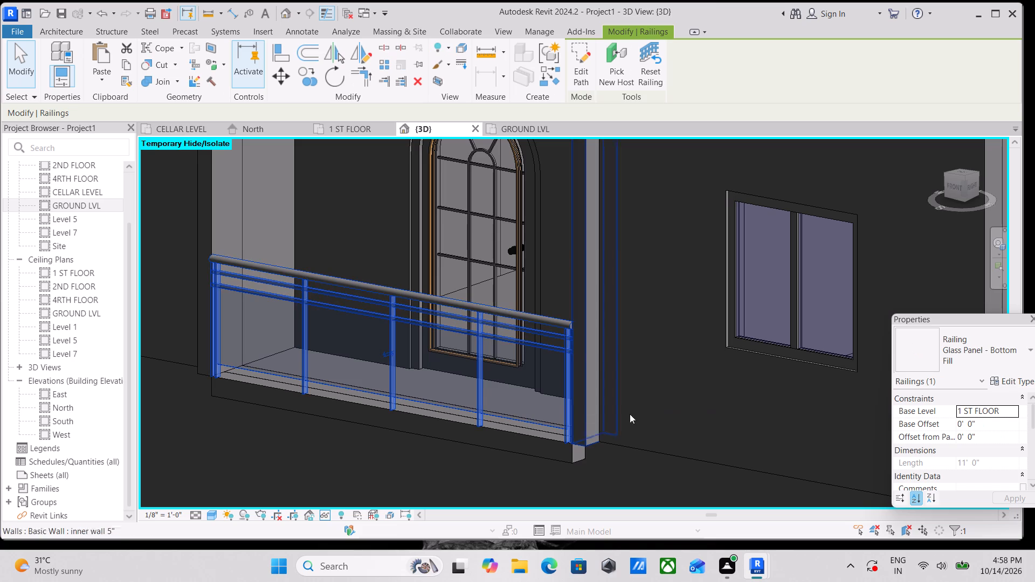
click(1017, 382)
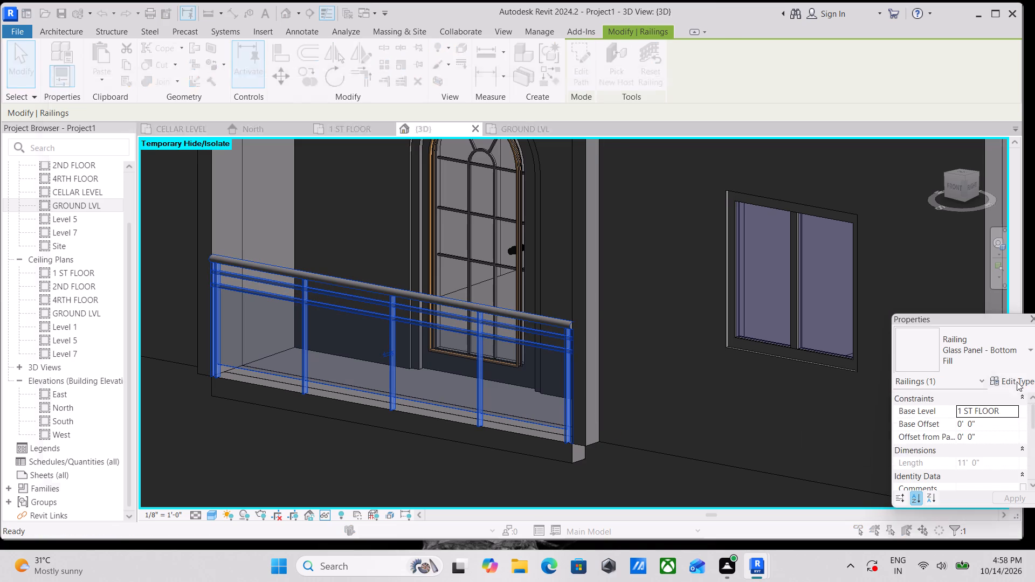
click(975, 108)
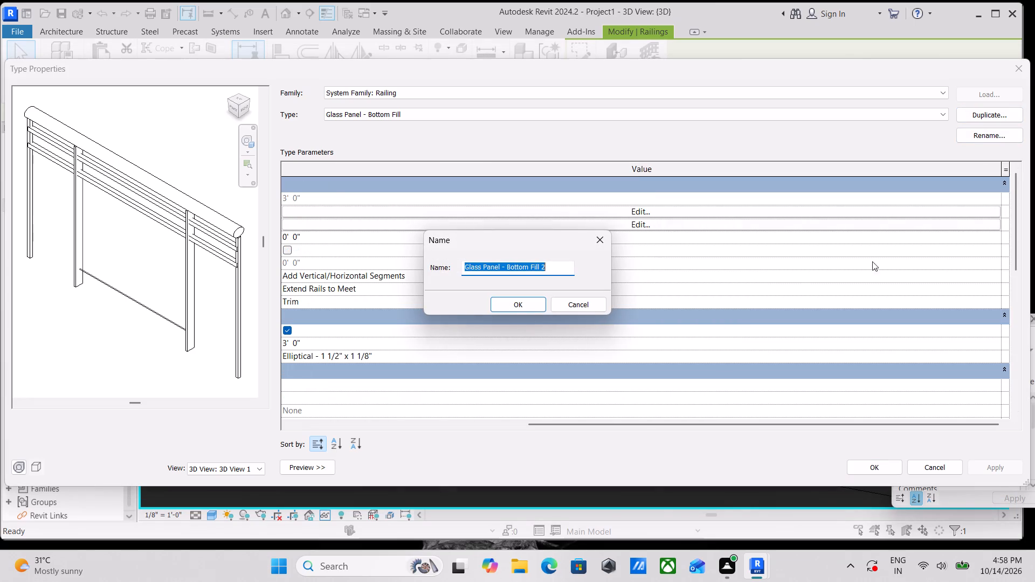
click(525, 307)
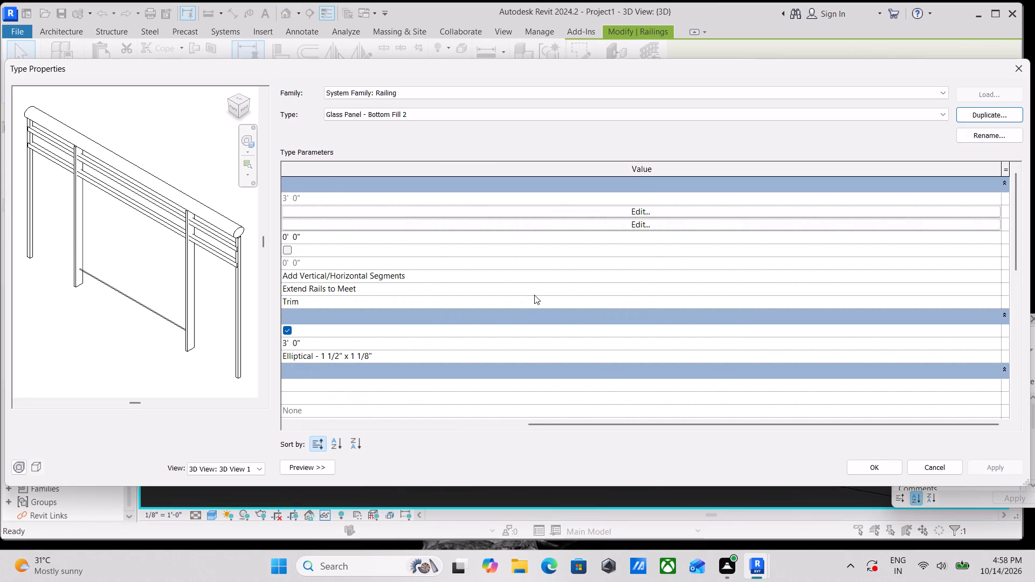
scroll(484, 336, down, 2)
scroll(463, 315, up, 3)
scroll(550, 281, up, 1)
click(620, 207)
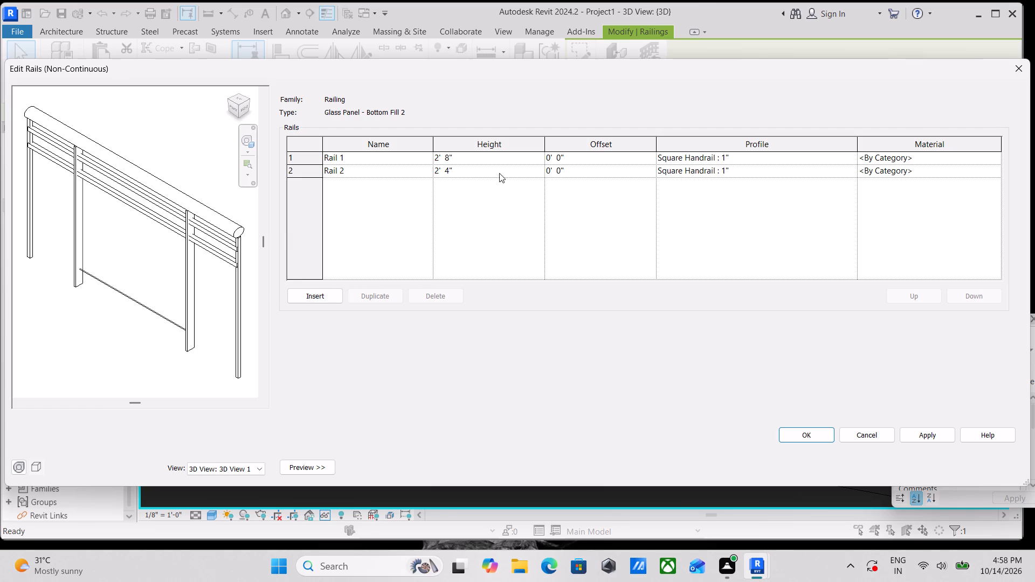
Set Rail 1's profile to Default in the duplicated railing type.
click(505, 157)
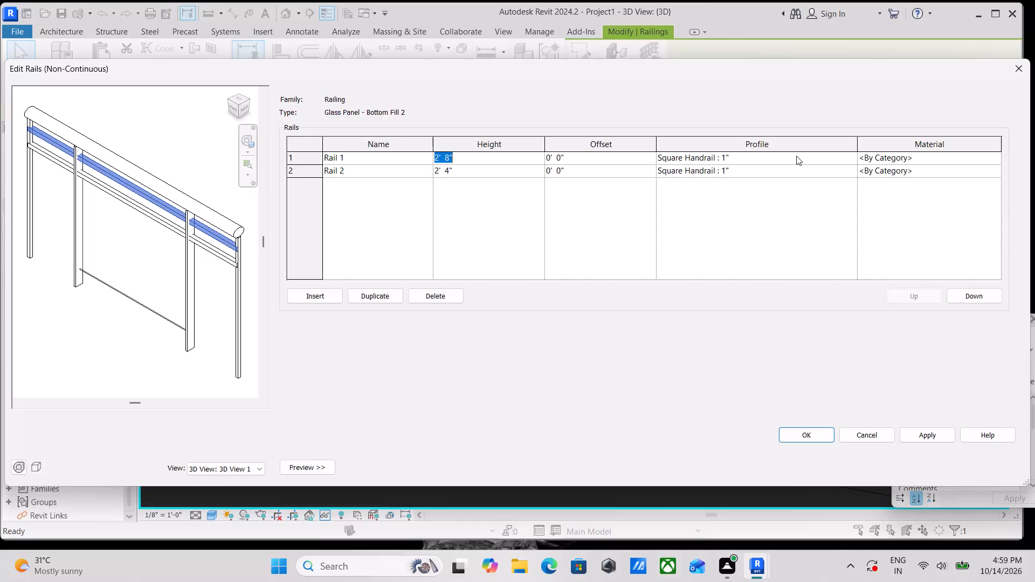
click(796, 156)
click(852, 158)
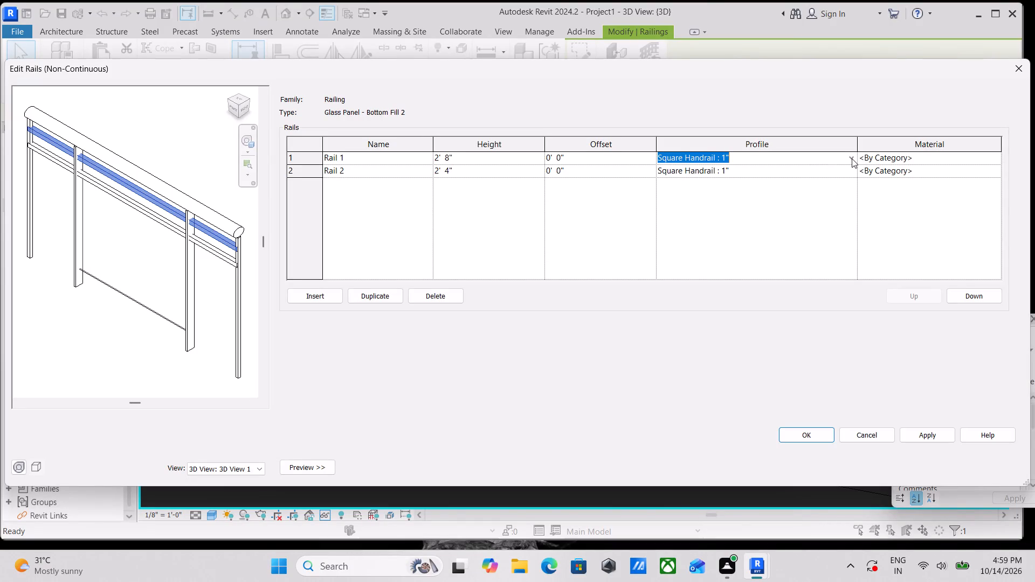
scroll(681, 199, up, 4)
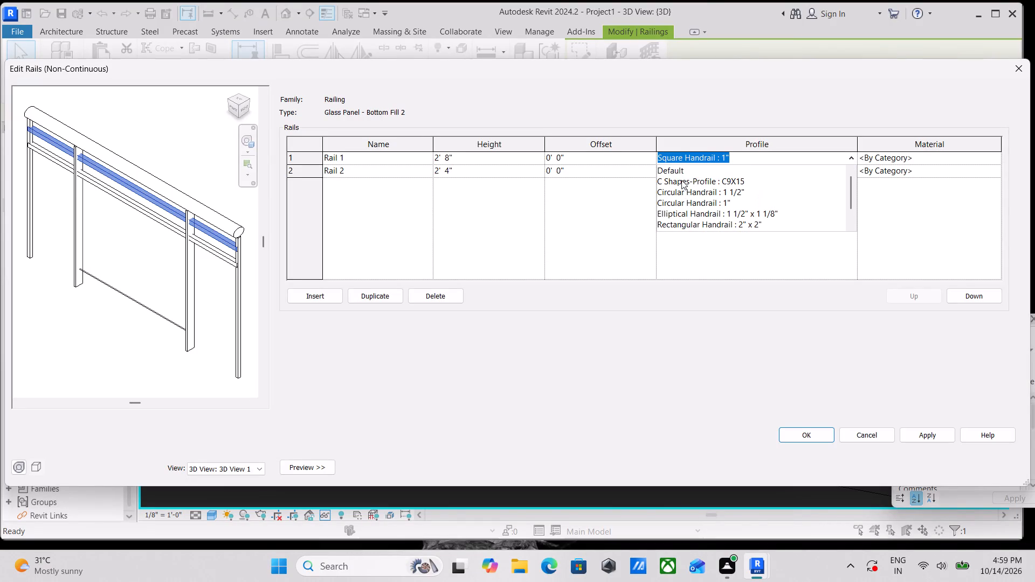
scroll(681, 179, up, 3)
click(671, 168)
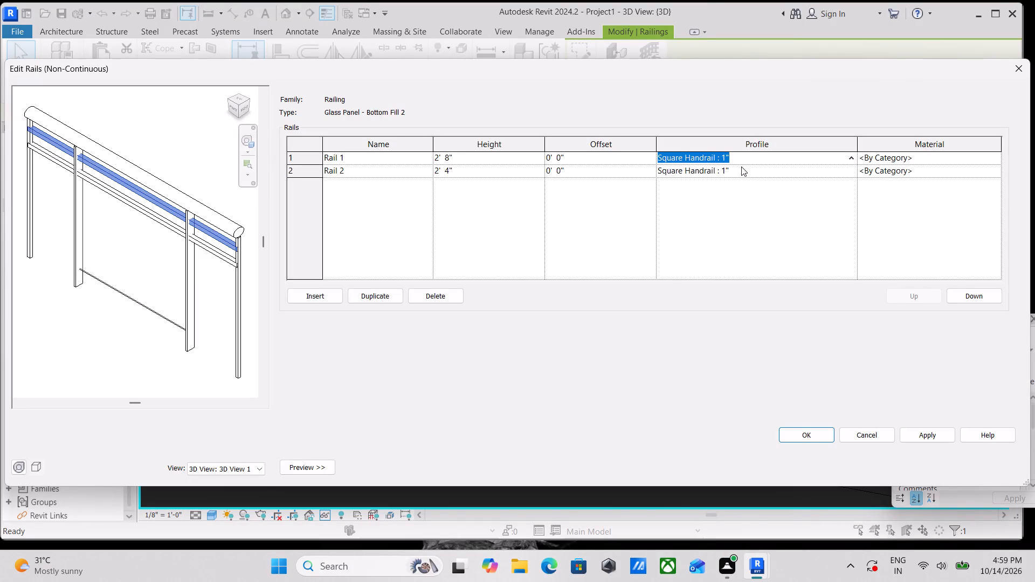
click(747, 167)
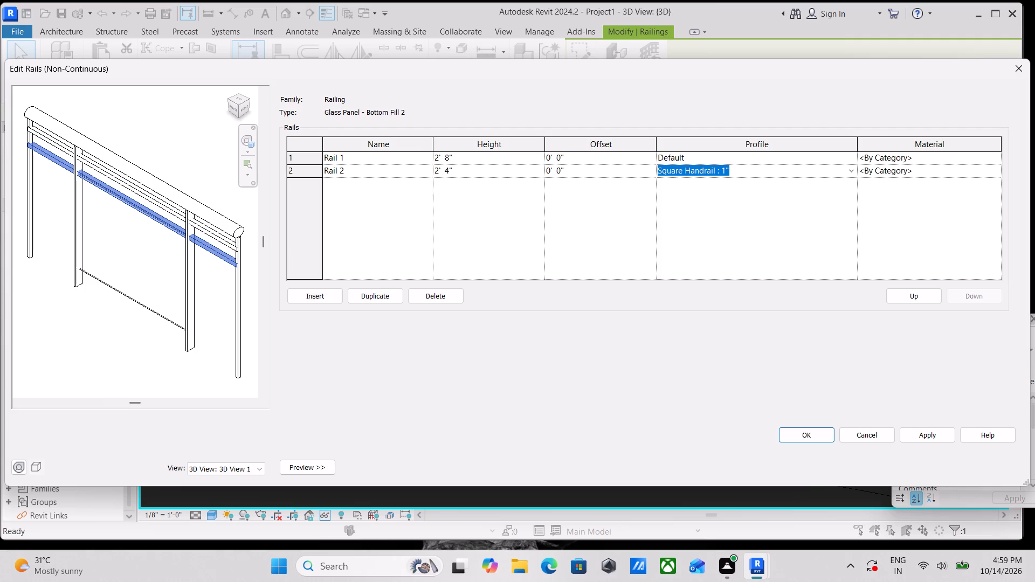
Delete Rail 1 and Rail 2 from the duplicated type's rail structure, accepting the replacement baluster height reference.
click(841, 155)
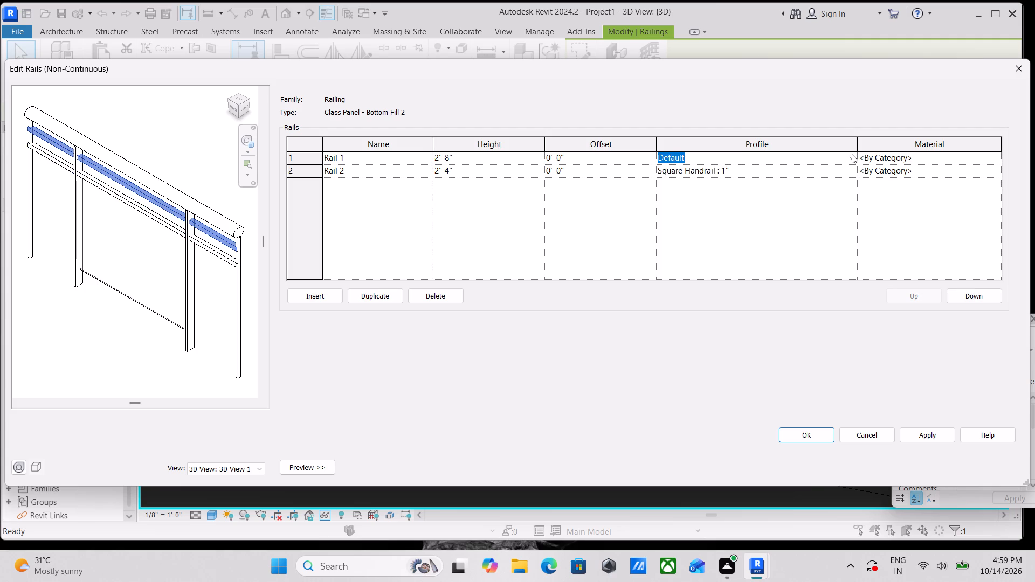
click(428, 299)
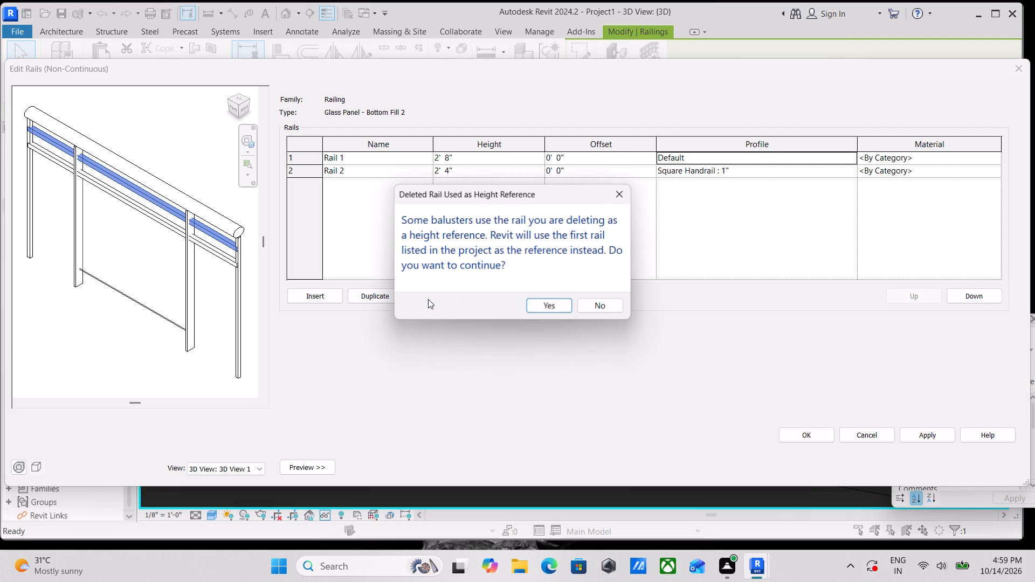
click(558, 306)
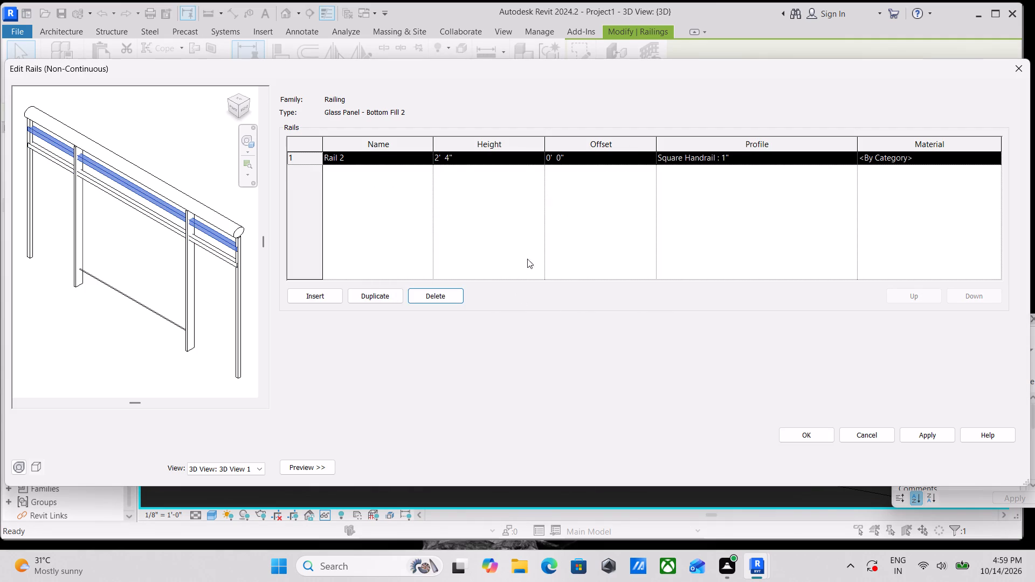
click(437, 292)
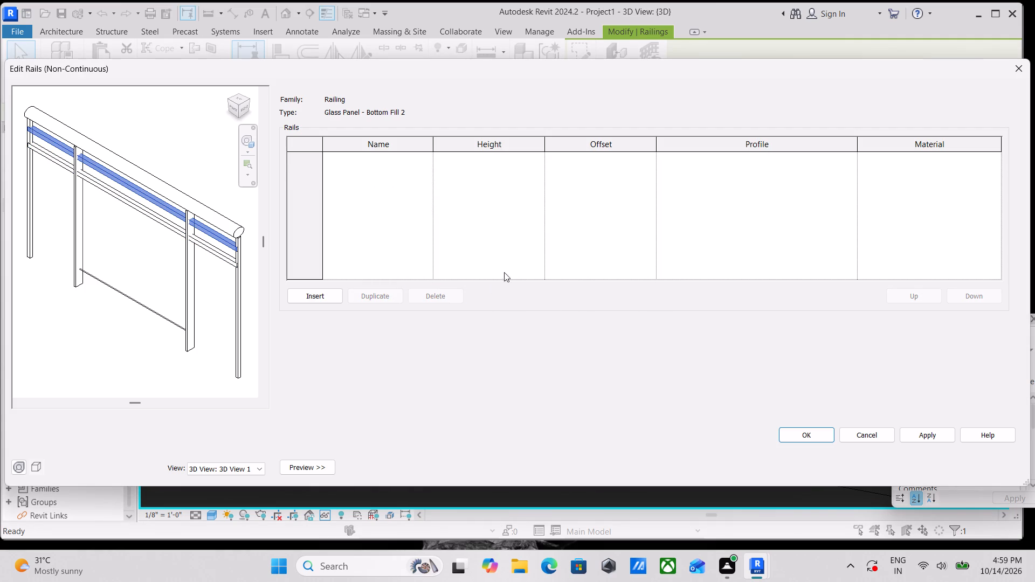
Apply the duplicated railing type's rail structure with no intermediate rails and return to its type properties.
click(304, 299)
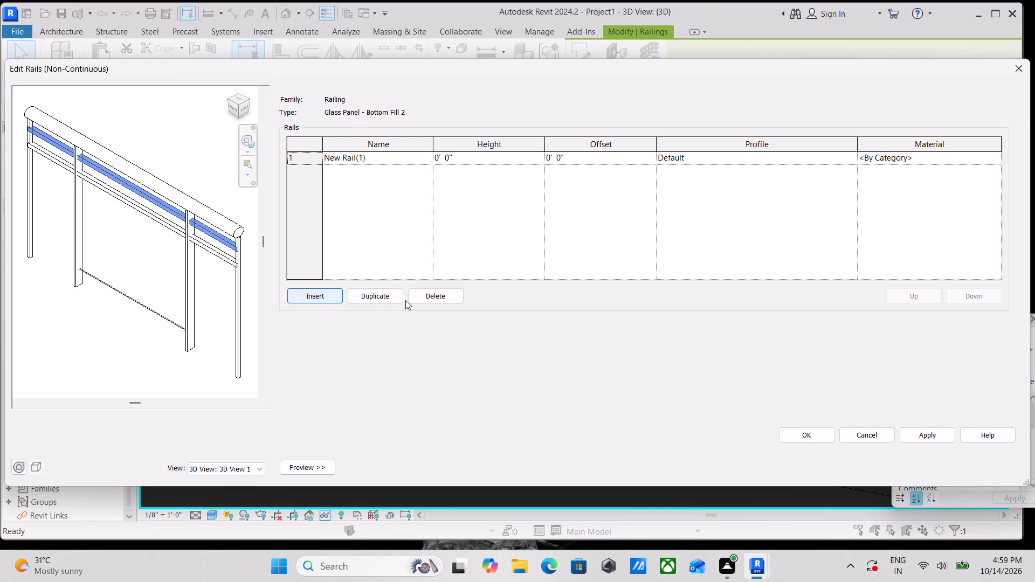
click(438, 299)
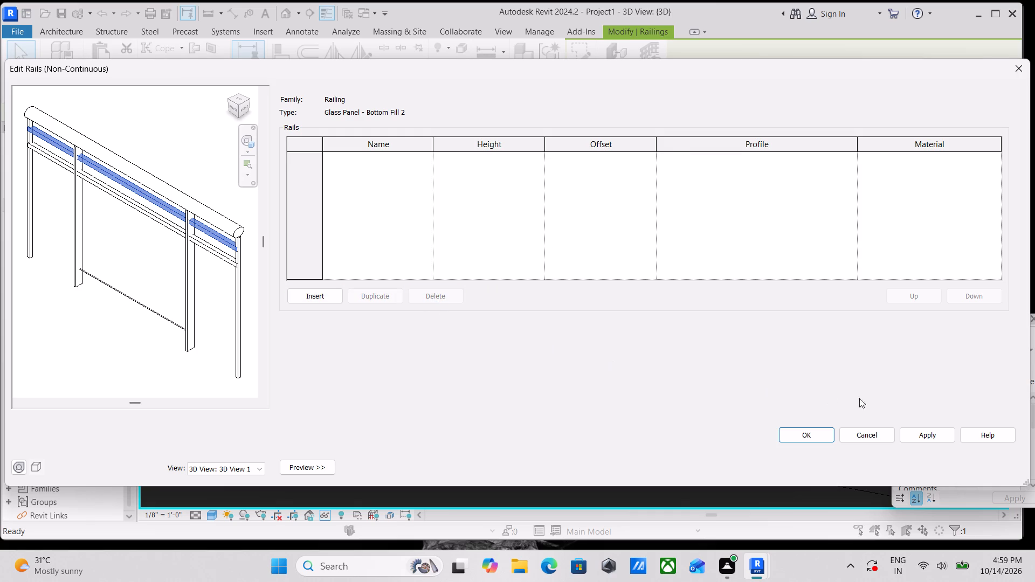
click(933, 432)
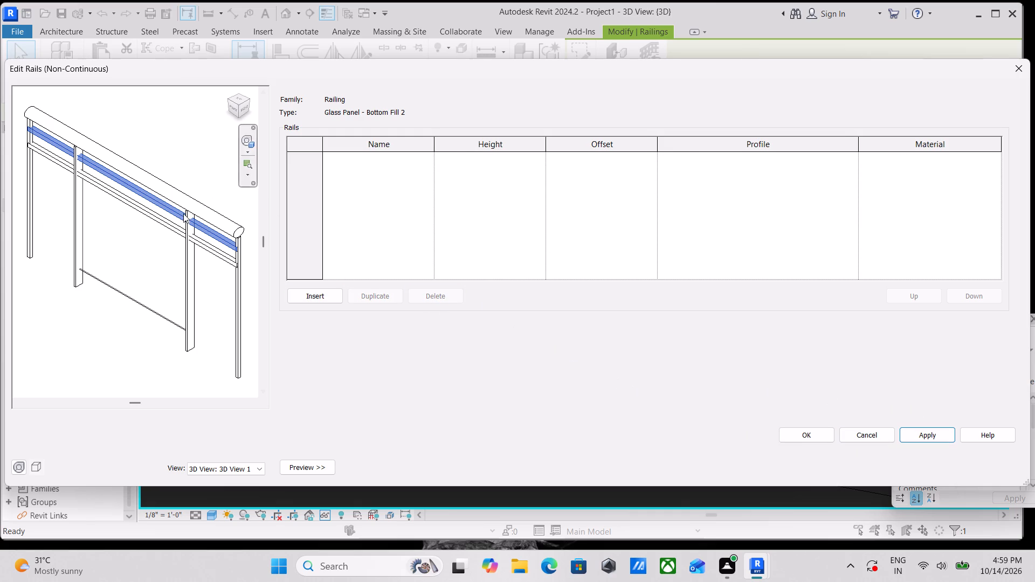
double_click(927, 439)
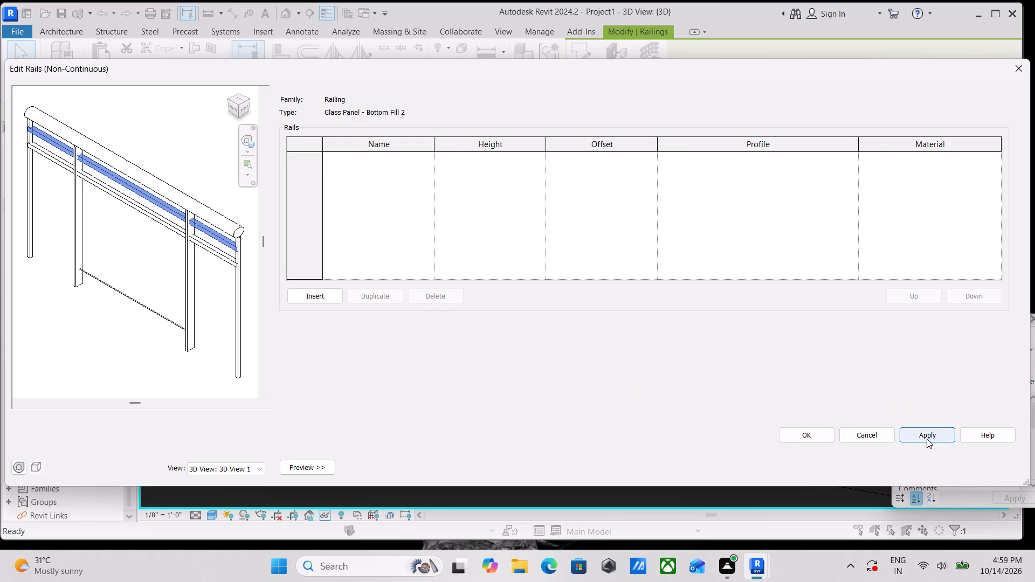
click(806, 431)
Check the duplicated railing type's preview and open its baluster placement settings.
scroll(133, 226, up, 3)
scroll(133, 226, down, 2)
middle_drag(133, 226, 142, 230)
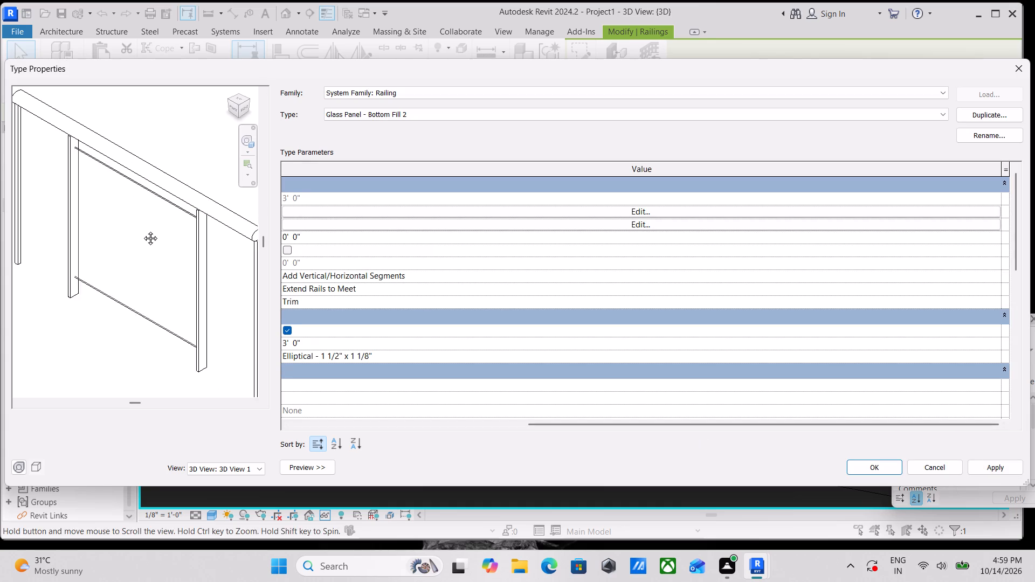
middle_drag(142, 230, 162, 232)
scroll(160, 216, down, 2)
middle_drag(160, 216, 140, 237)
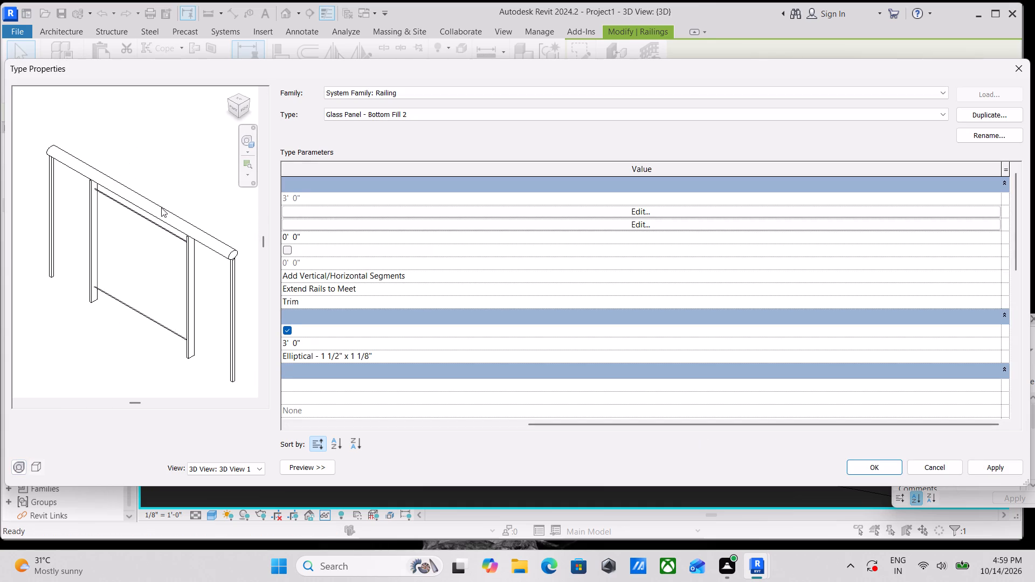
click(167, 219)
click(535, 227)
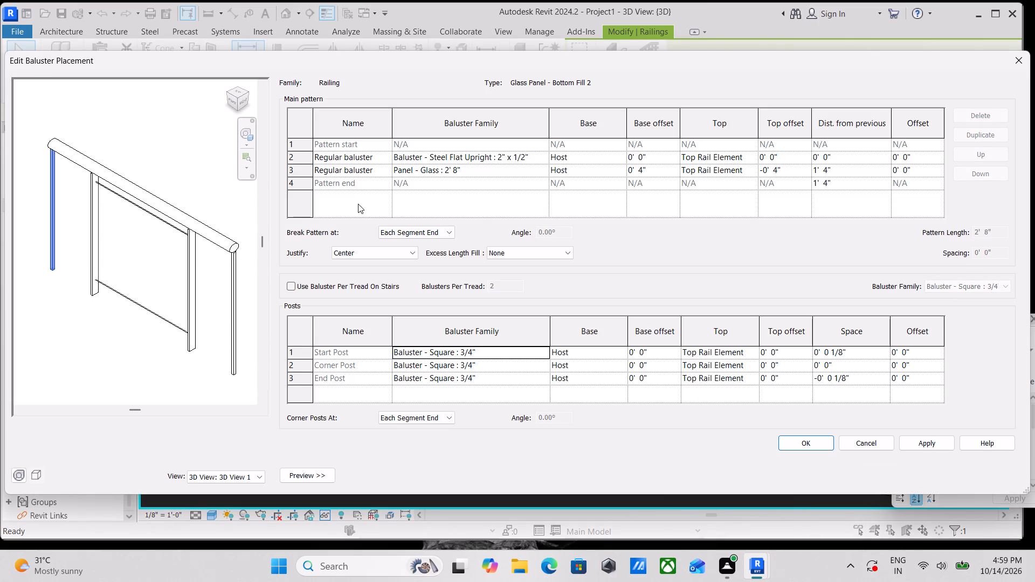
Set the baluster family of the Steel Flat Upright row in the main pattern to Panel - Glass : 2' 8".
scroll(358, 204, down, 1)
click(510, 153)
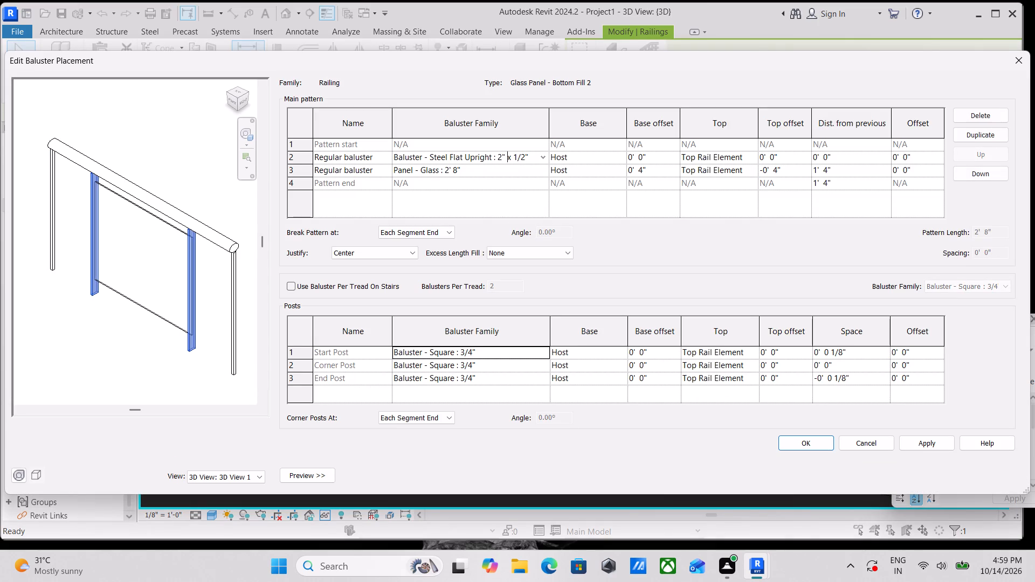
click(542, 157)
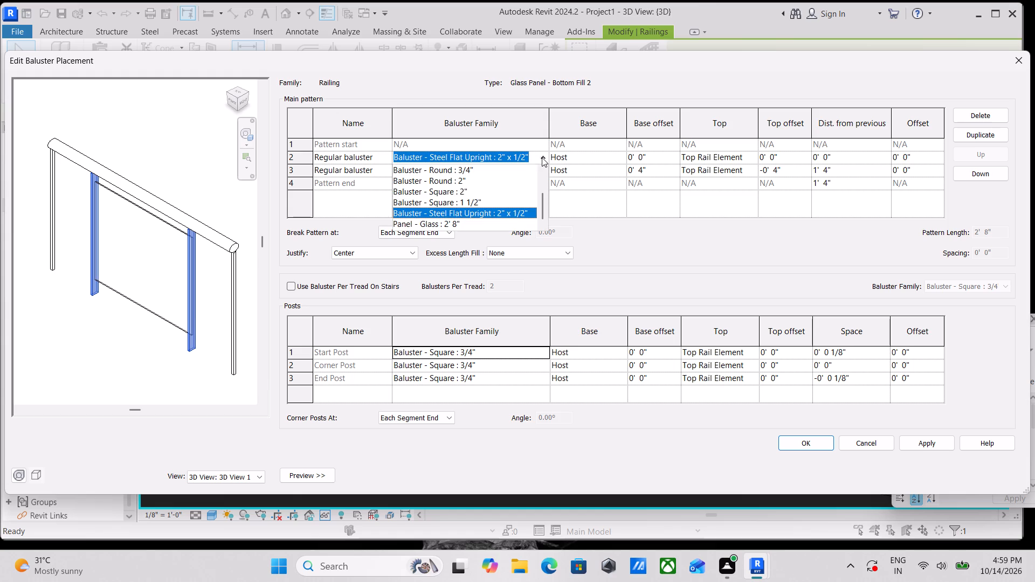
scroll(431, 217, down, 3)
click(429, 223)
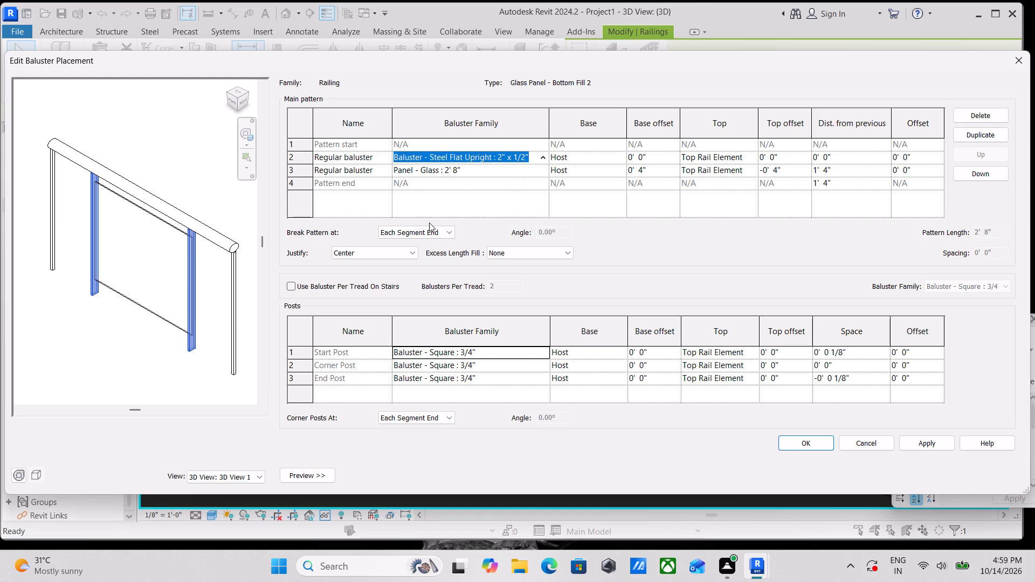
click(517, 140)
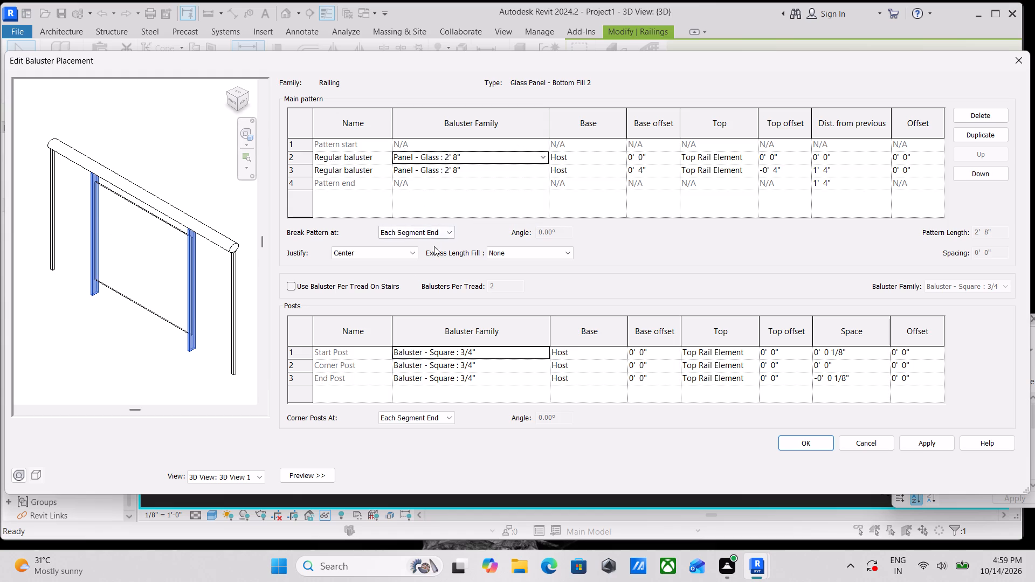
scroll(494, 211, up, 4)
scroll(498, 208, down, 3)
Delete the first regular baluster row, keeping only the glass panel with 0' 4" base offset in the main pattern, and apply.
click(984, 114)
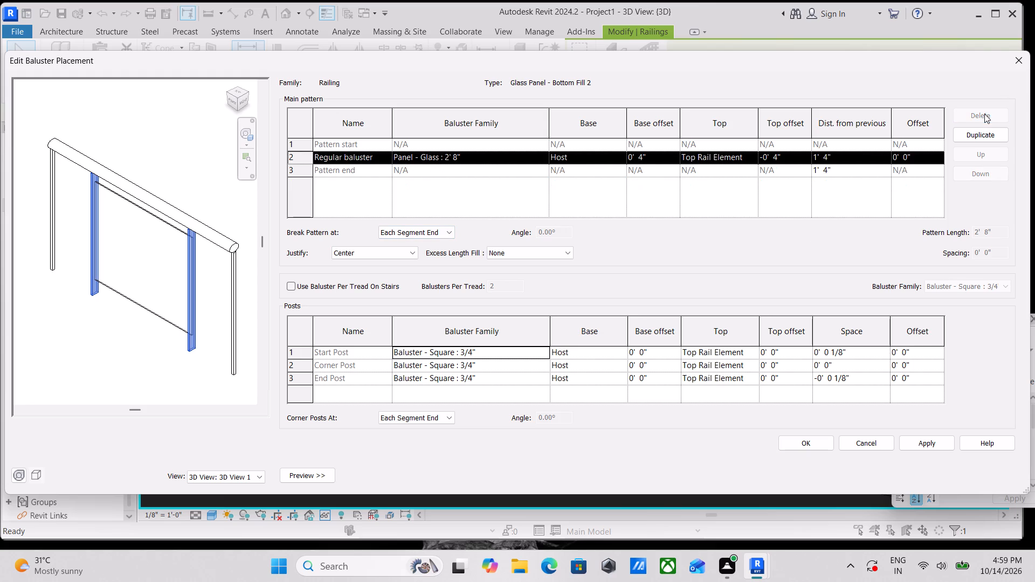
click(983, 114)
click(396, 171)
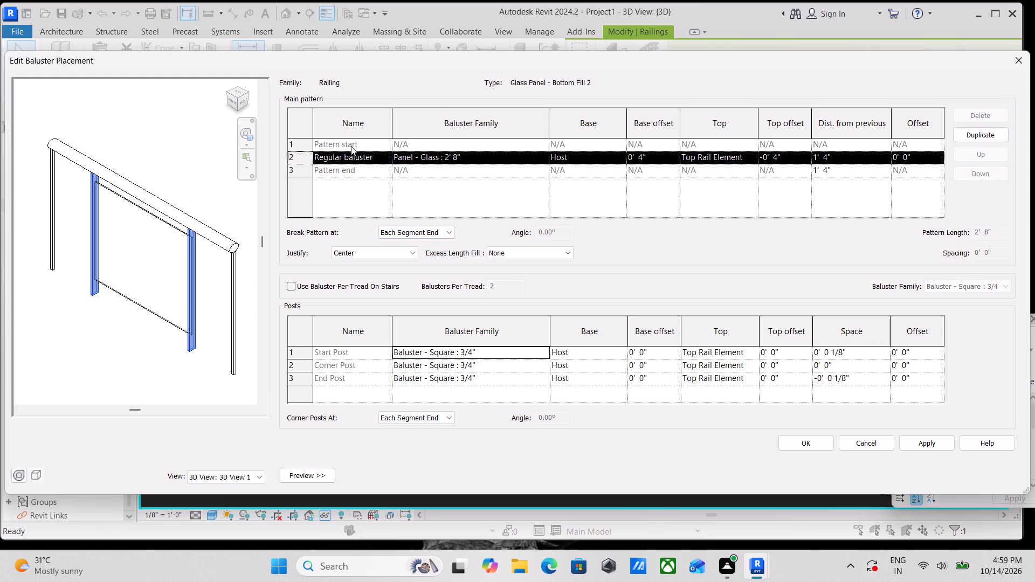
click(348, 148)
click(988, 116)
click(558, 179)
scroll(504, 326, down, 3)
click(501, 356)
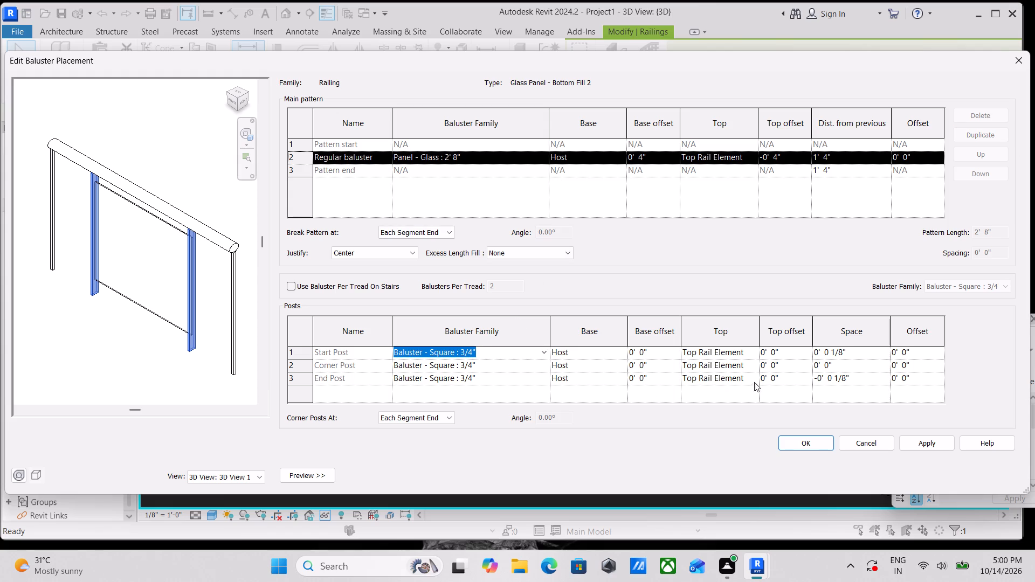
scroll(920, 320, down, 3)
click(923, 446)
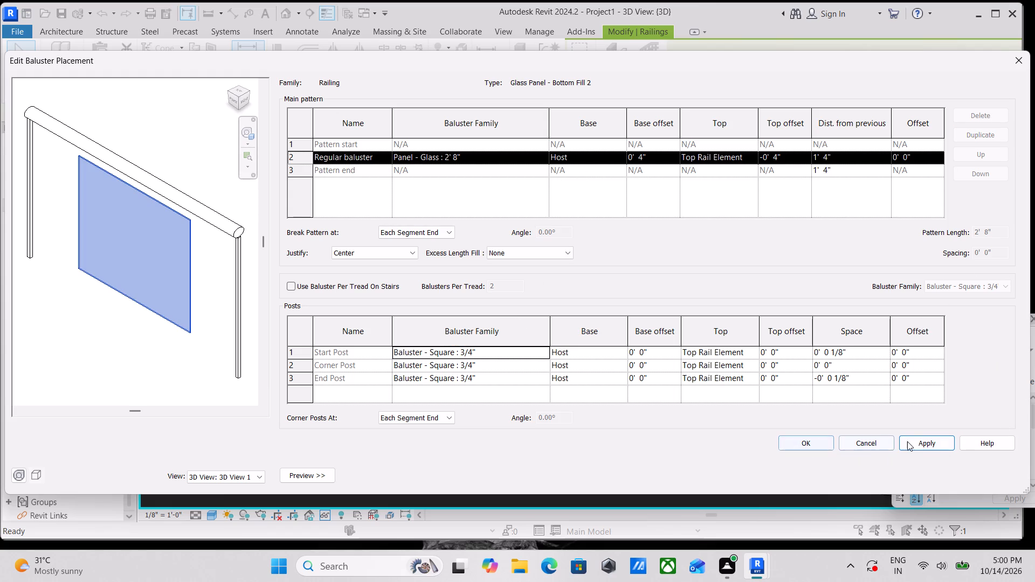
click(908, 441)
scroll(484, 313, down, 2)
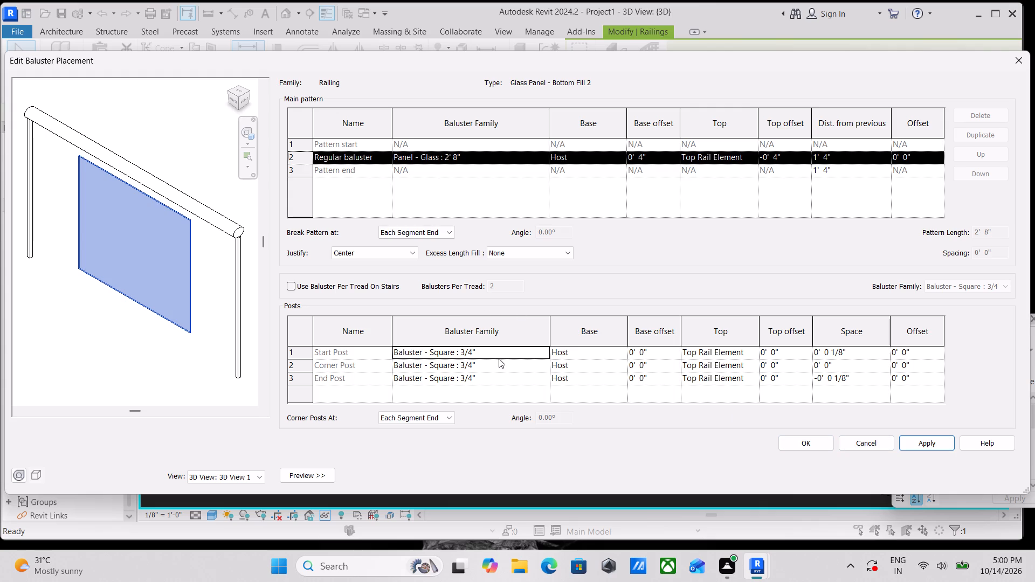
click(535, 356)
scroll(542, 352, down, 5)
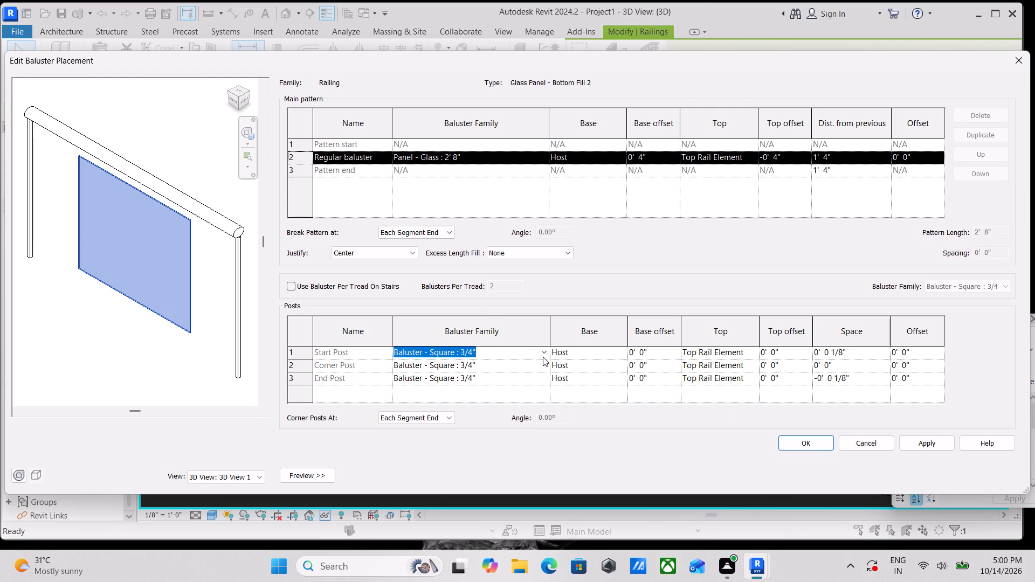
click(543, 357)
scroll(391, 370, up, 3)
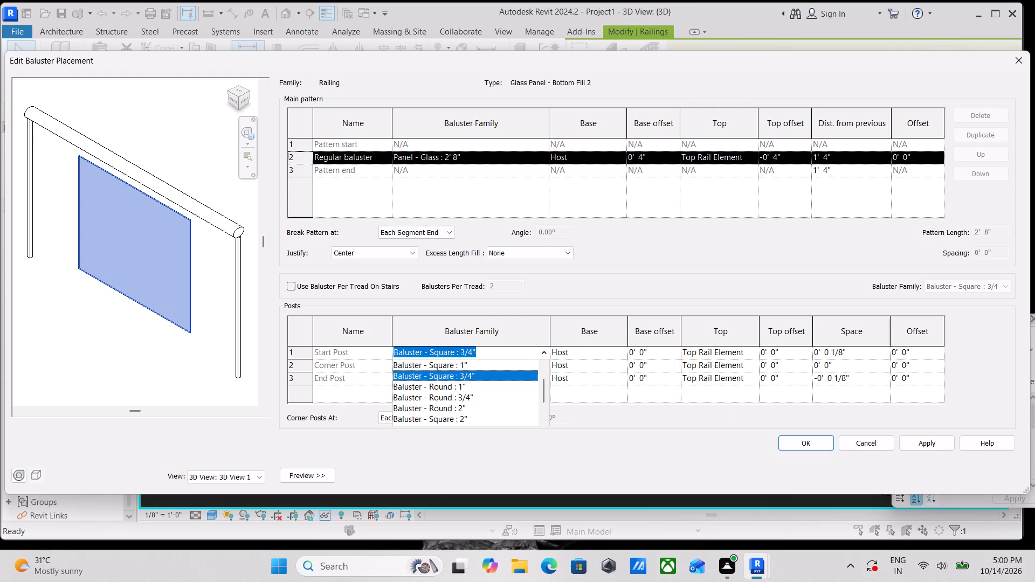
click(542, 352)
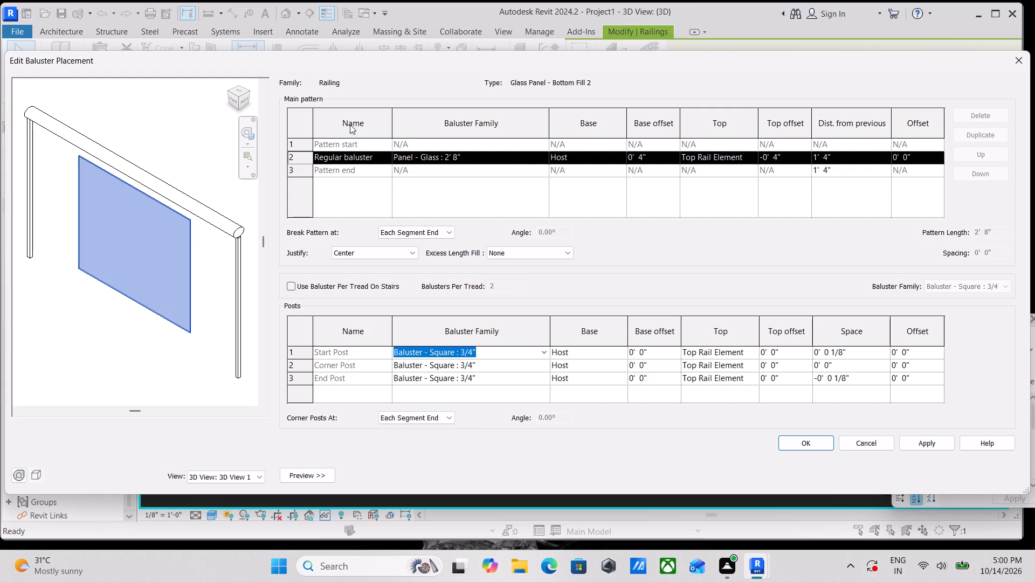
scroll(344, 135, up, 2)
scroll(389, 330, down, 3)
Confirm the baluster placement and apply the type properties to the front balcony railing.
click(923, 446)
click(808, 449)
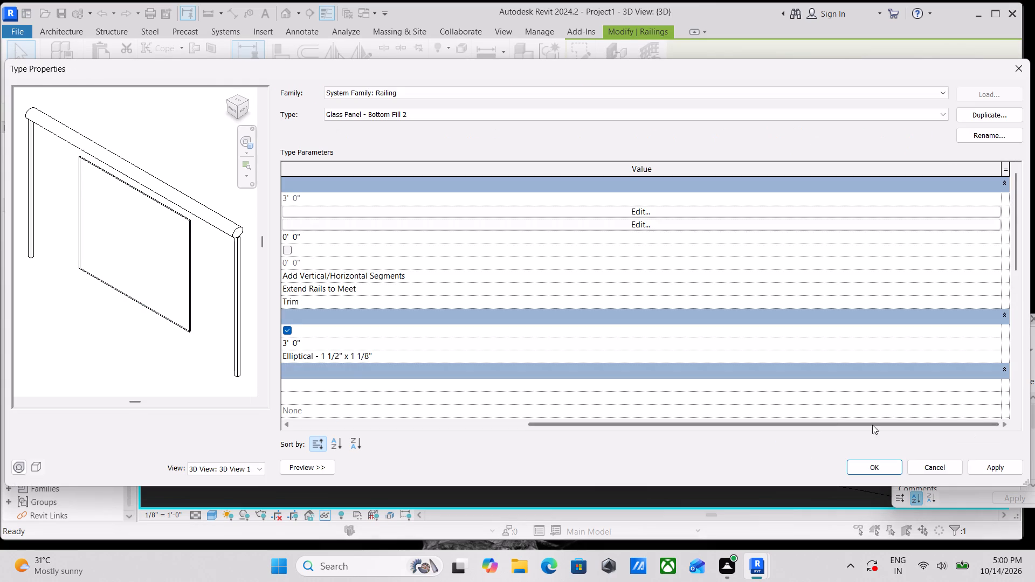
click(988, 467)
click(873, 472)
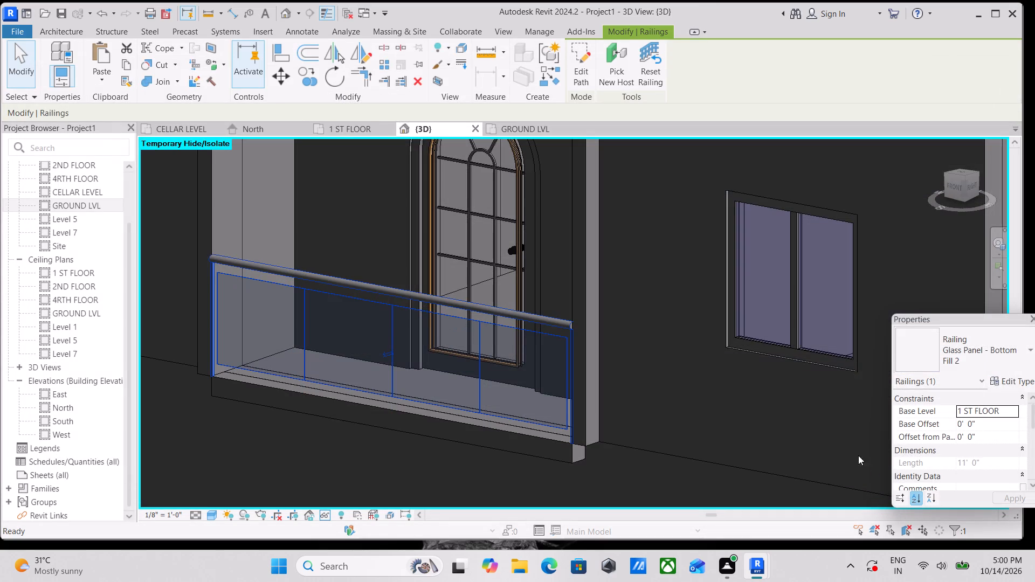
scroll(429, 349, up, 1)
key(Escape)
Examine the revised glass railing on the front first-floor balcony from several angles.
scroll(429, 349, down, 1)
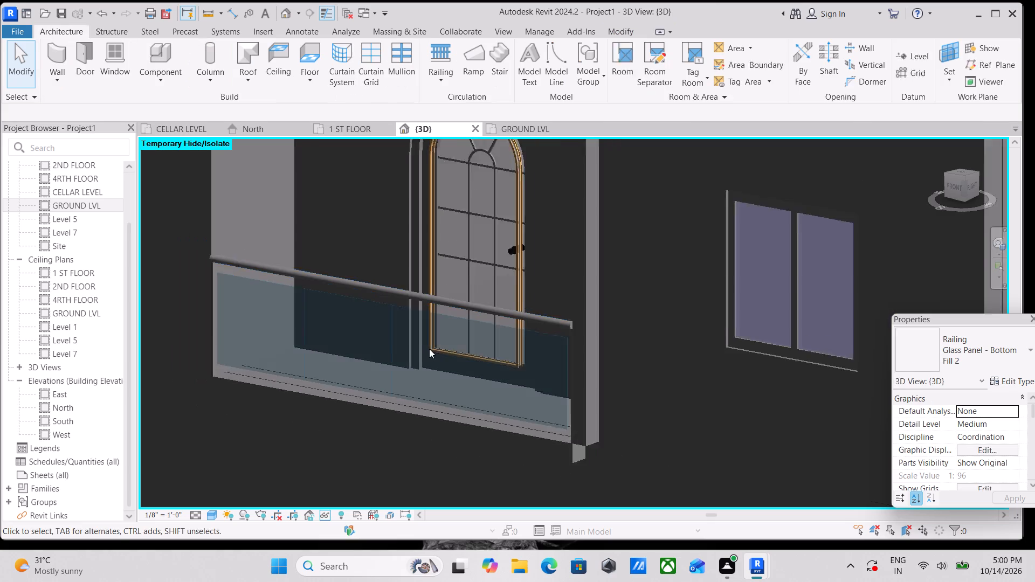
scroll(429, 349, down, 2)
middle_drag(394, 357, 419, 357)
scroll(450, 347, down, 2)
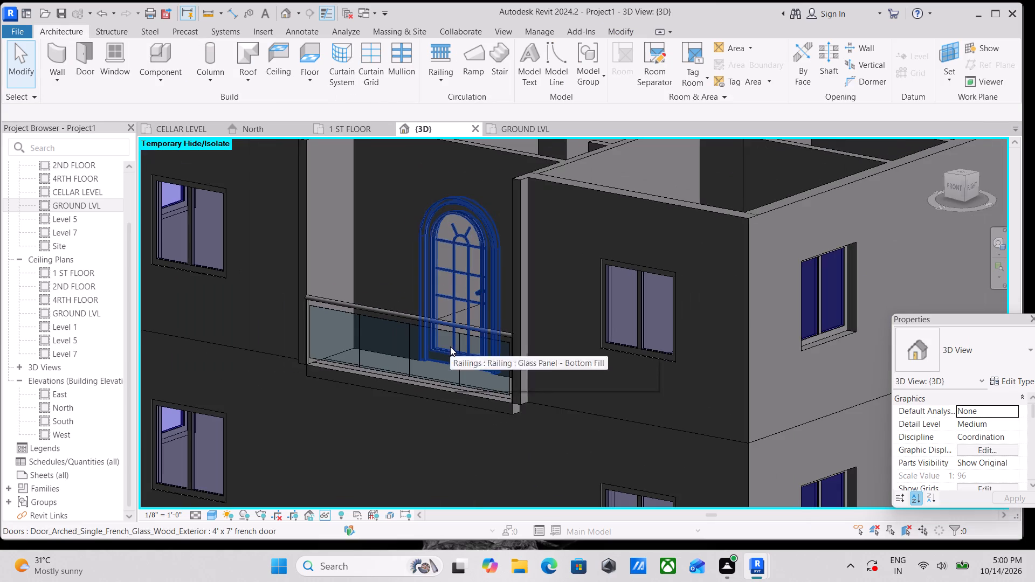
shift+middle_drag(452, 347, 582, 309)
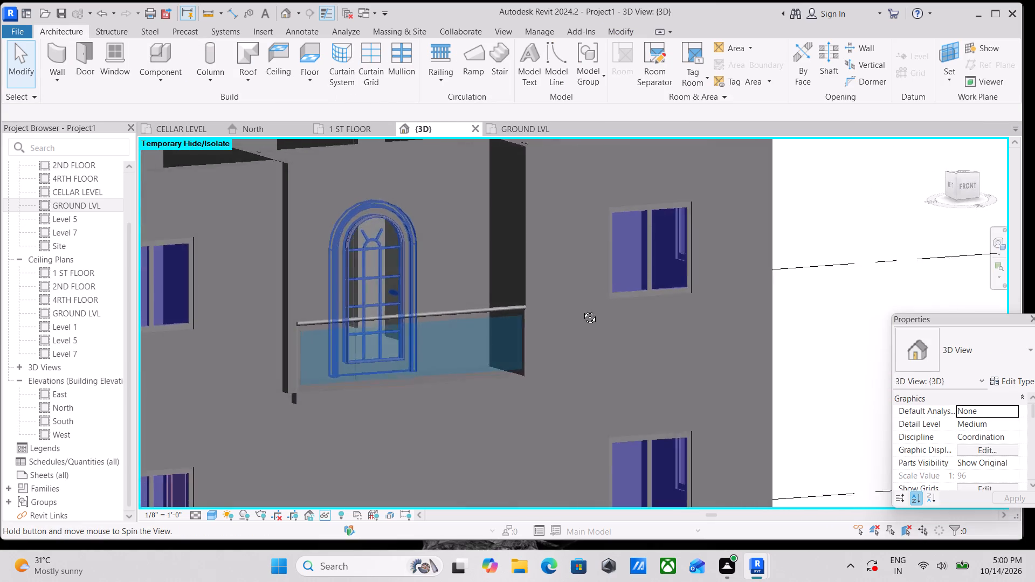
shift+middle_drag(582, 309, 496, 252)
shift+middle_drag(496, 253, 545, 314)
scroll(440, 318, up, 2)
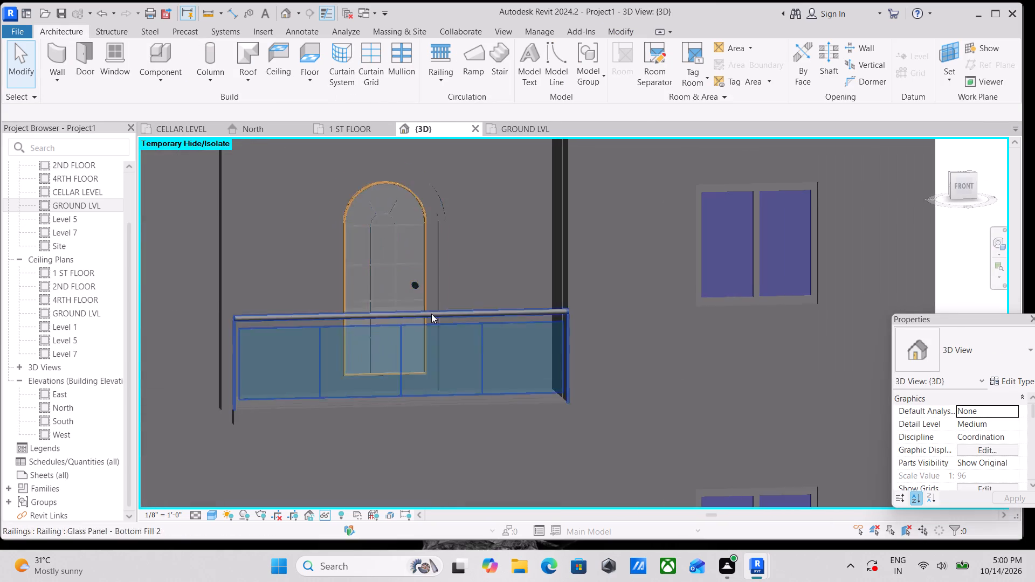
Change the rear first-floor balcony railing's type to Glass Panel - Bottom Fill 2.
scroll(379, 314, down, 2)
shift+middle_drag(384, 321, 543, 363)
scroll(475, 347, down, 2)
shift+middle_drag(360, 339, 362, 338)
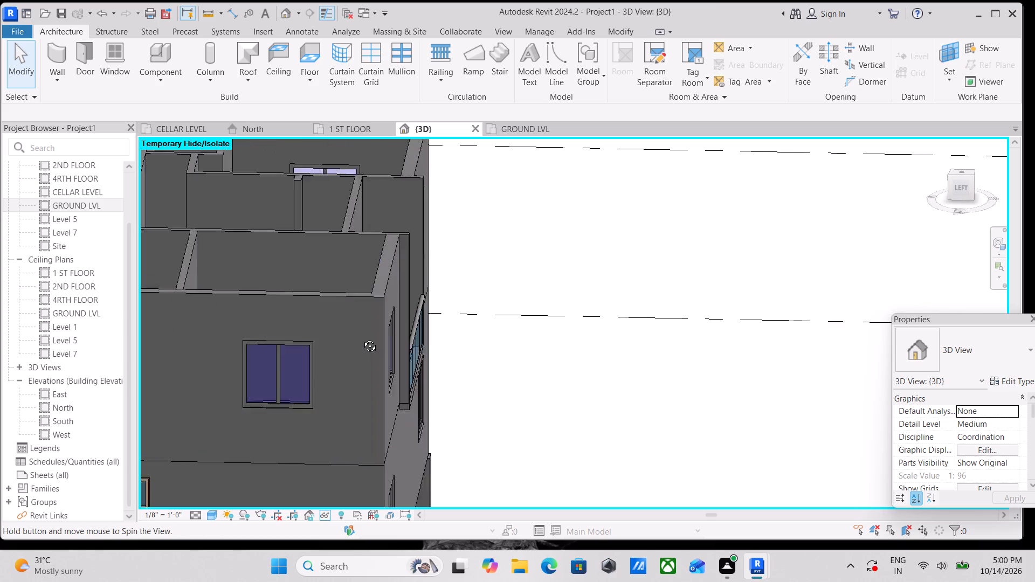
shift+middle_drag(362, 338, 637, 334)
scroll(523, 352, down, 1)
middle_drag(522, 349, 586, 228)
scroll(643, 286, down, 1)
shift+middle_drag(643, 287, 569, 272)
scroll(590, 379, up, 1)
click(597, 374)
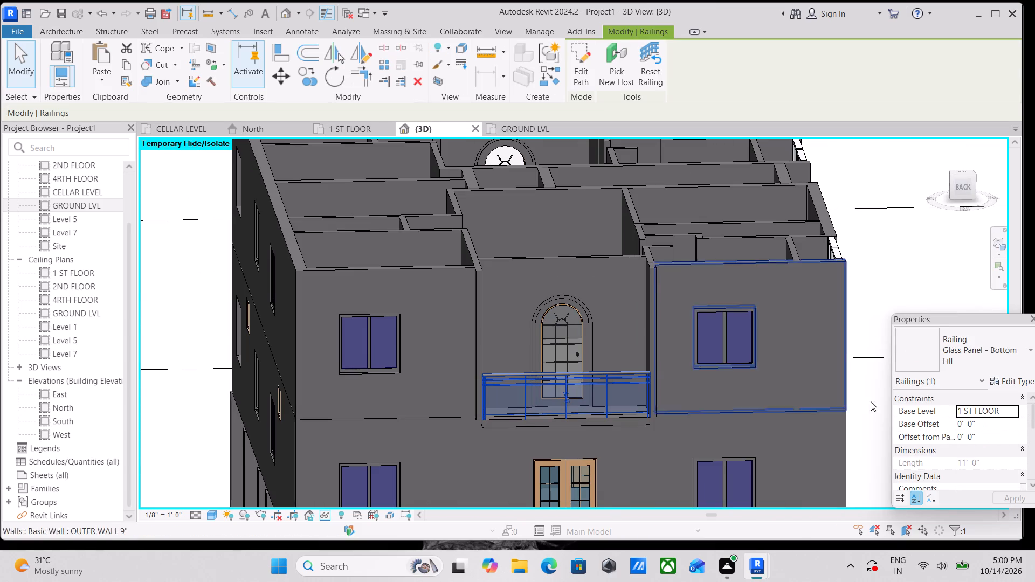
click(1021, 354)
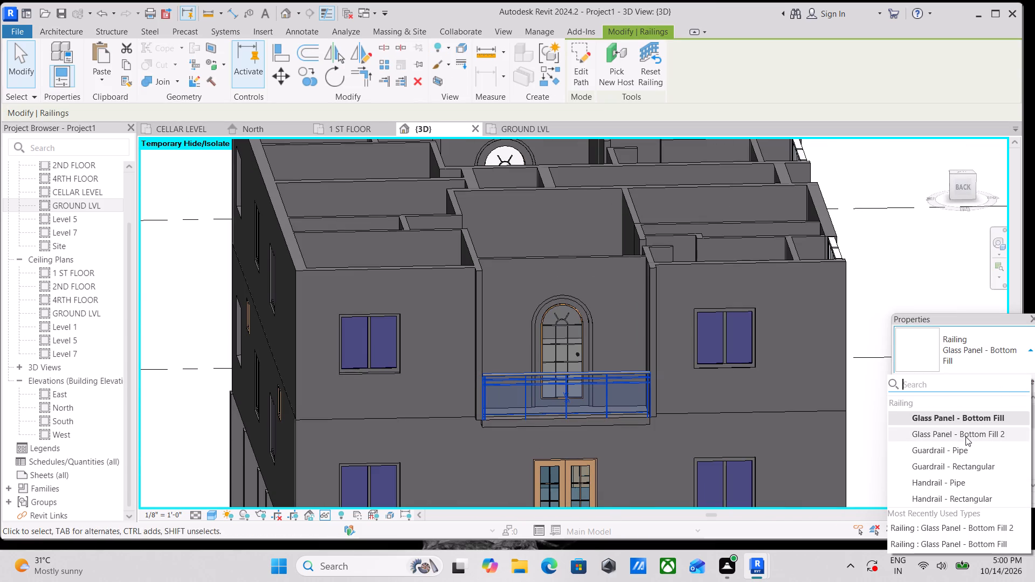
click(965, 436)
scroll(656, 420, up, 7)
key(Escape)
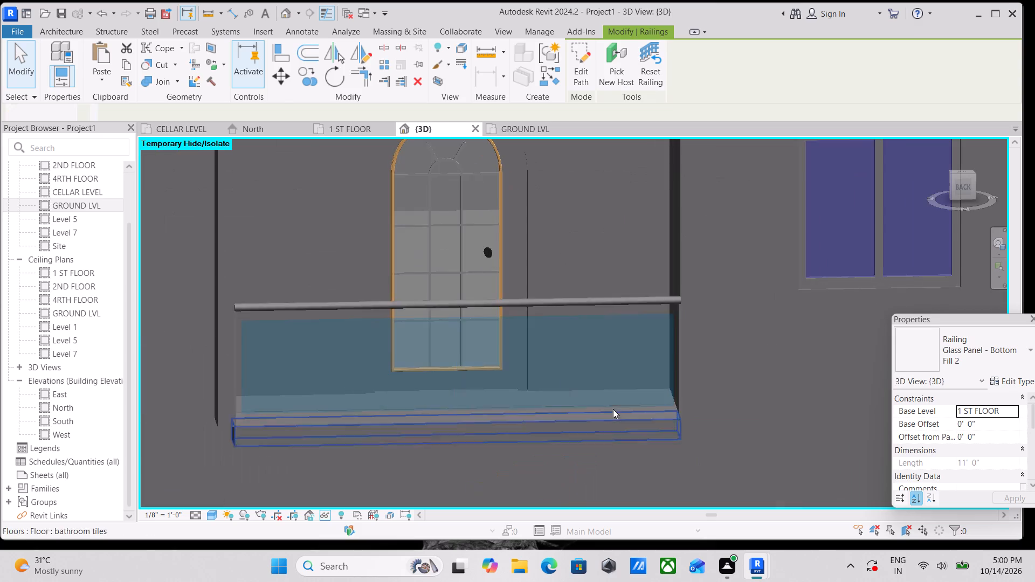
Examine the whole building and its balcony railings from the rear, side and front.
scroll(246, 348, down, 3)
scroll(387, 332, down, 8)
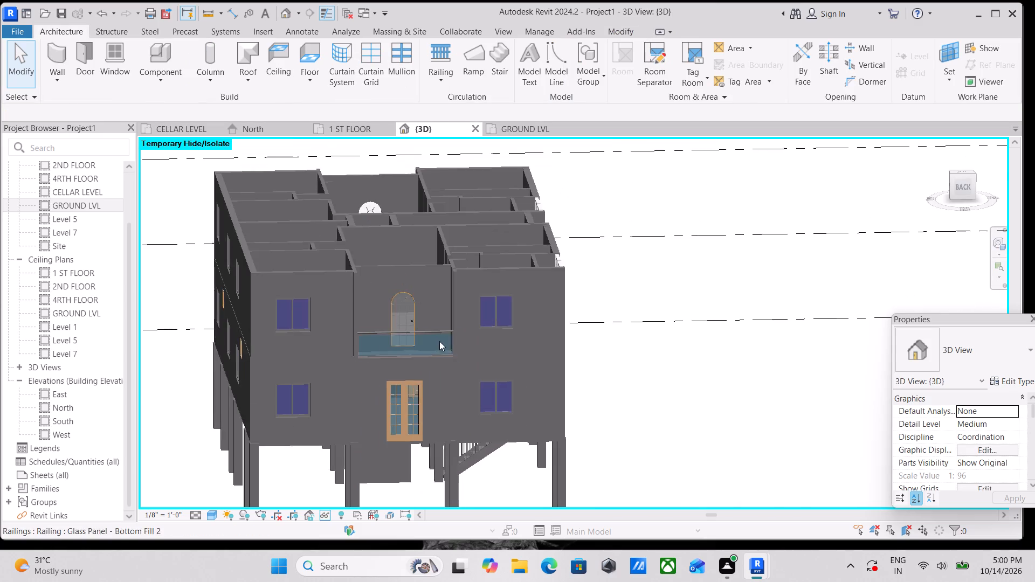
scroll(495, 356, down, 1)
shift+middle_drag(421, 354, 533, 382)
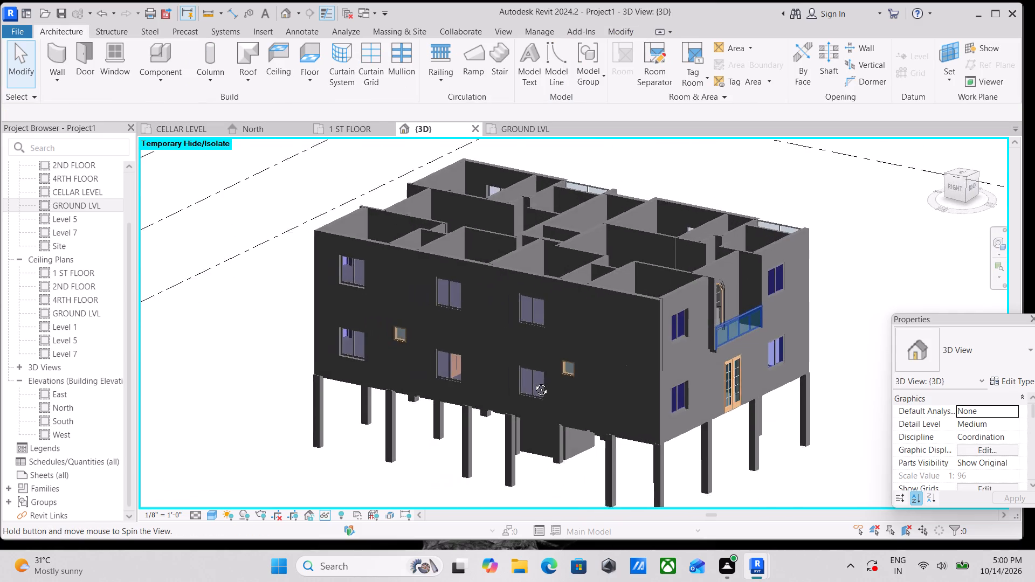
shift+middle_drag(533, 382, 569, 384)
shift+middle_drag(619, 343, 364, 327)
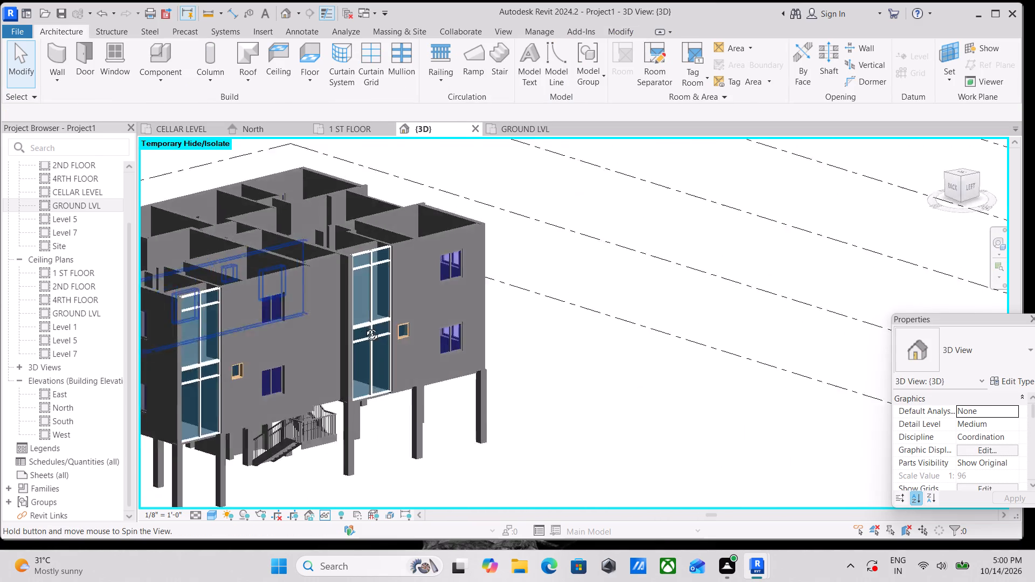
shift+middle_drag(364, 327, 325, 313)
middle_drag(406, 307, 470, 341)
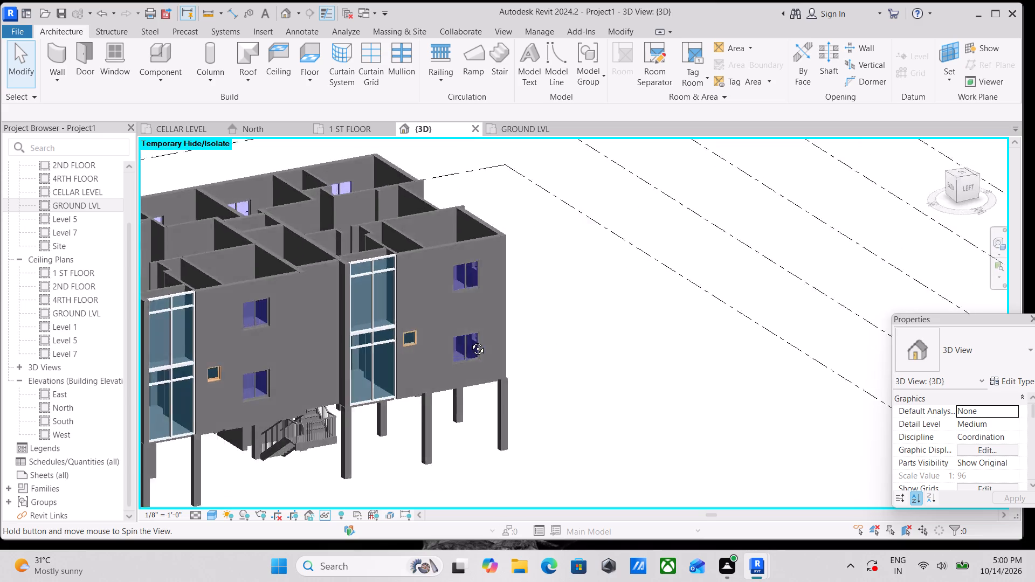
middle_drag(470, 341, 451, 341)
shift+scroll(451, 341, up, 1)
scroll(447, 341, down, 1)
middle_drag(447, 341, 594, 319)
shift+middle_drag(525, 328, 378, 339)
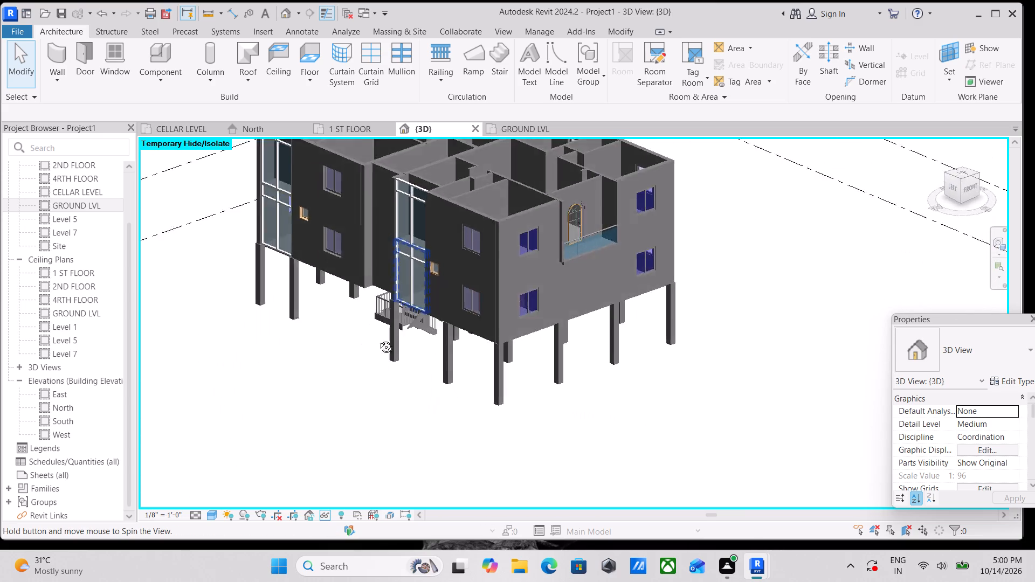
shift+middle_drag(378, 339, 514, 273)
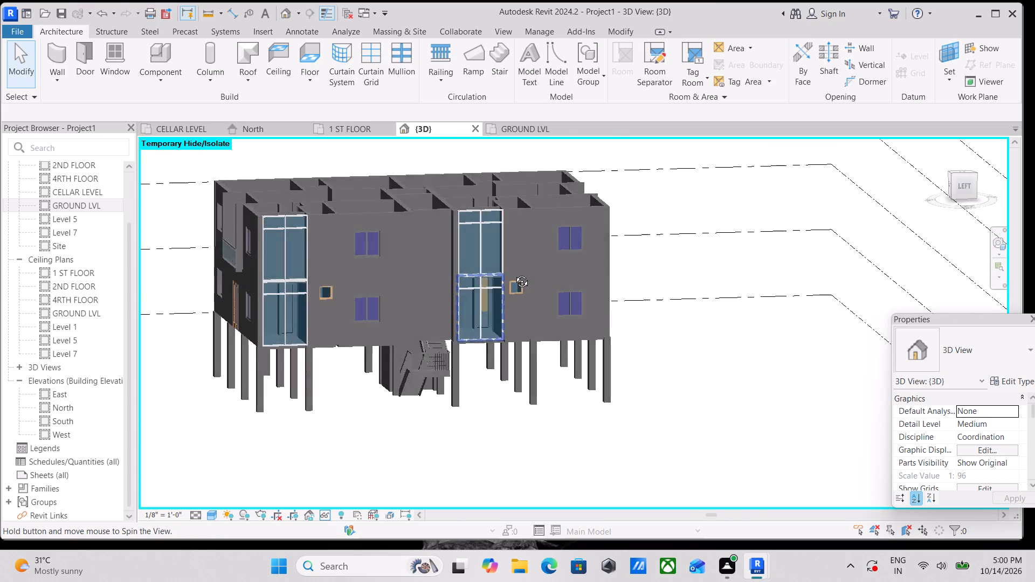
shift+middle_drag(514, 273, 678, 238)
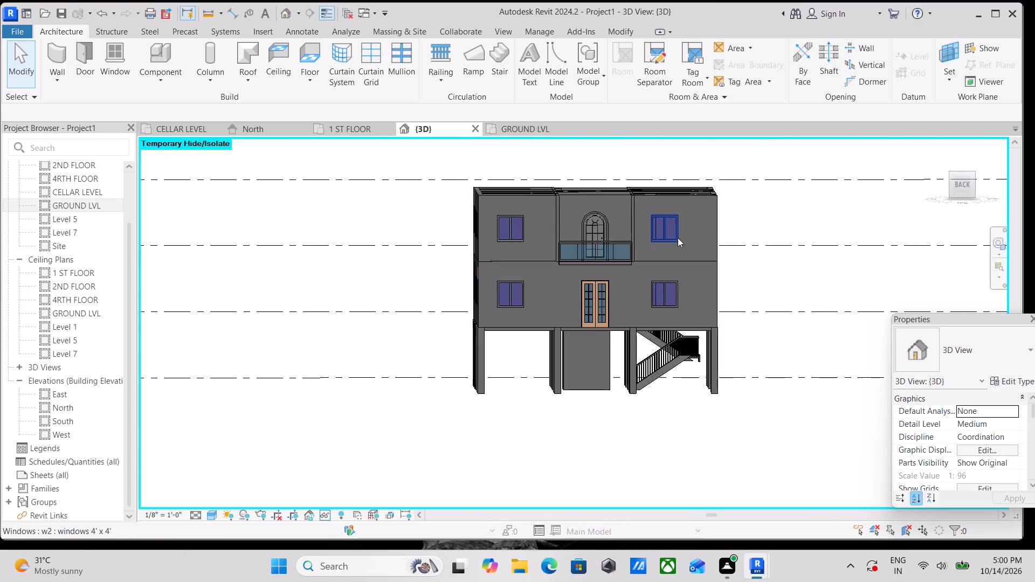
scroll(678, 242, down, 2)
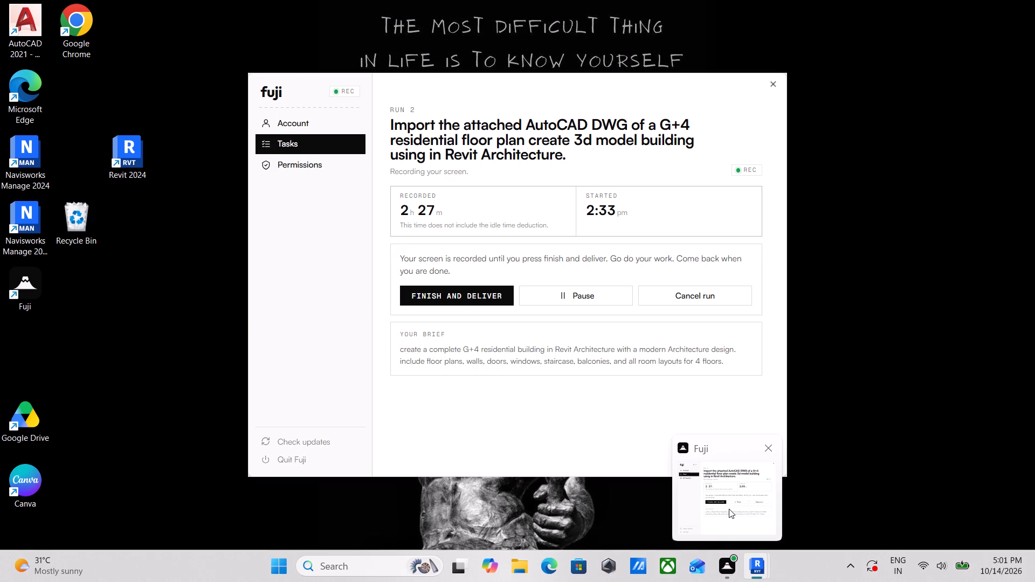
scroll(422, 377, down, 1)
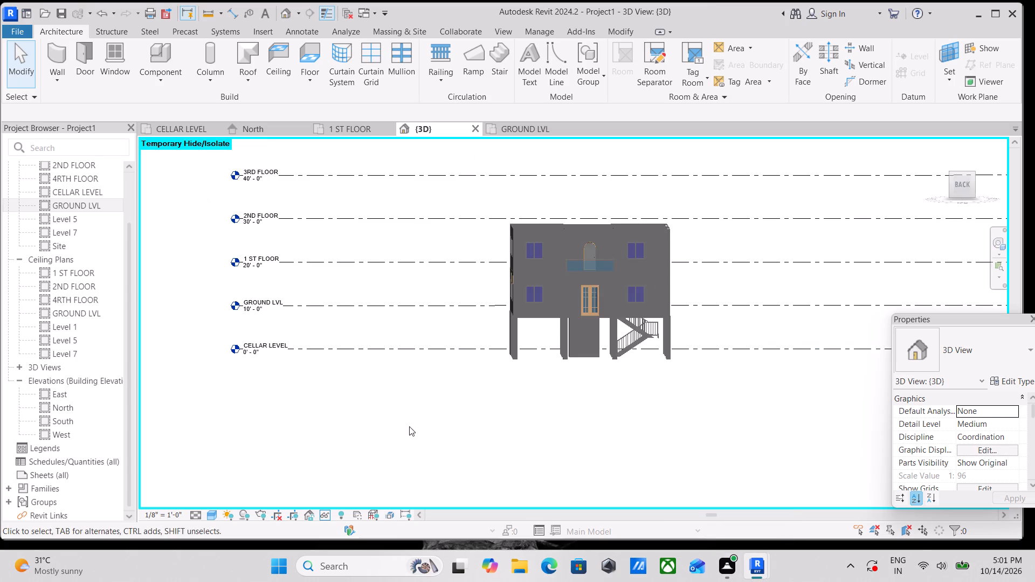
middle_drag(438, 427, 280, 429)
scroll(388, 389, up, 3)
scroll(388, 388, down, 2)
middle_drag(388, 388, 369, 400)
scroll(367, 400, up, 1)
scroll(399, 350, down, 2)
scroll(351, 377, up, 3)
middle_drag(324, 376, 356, 440)
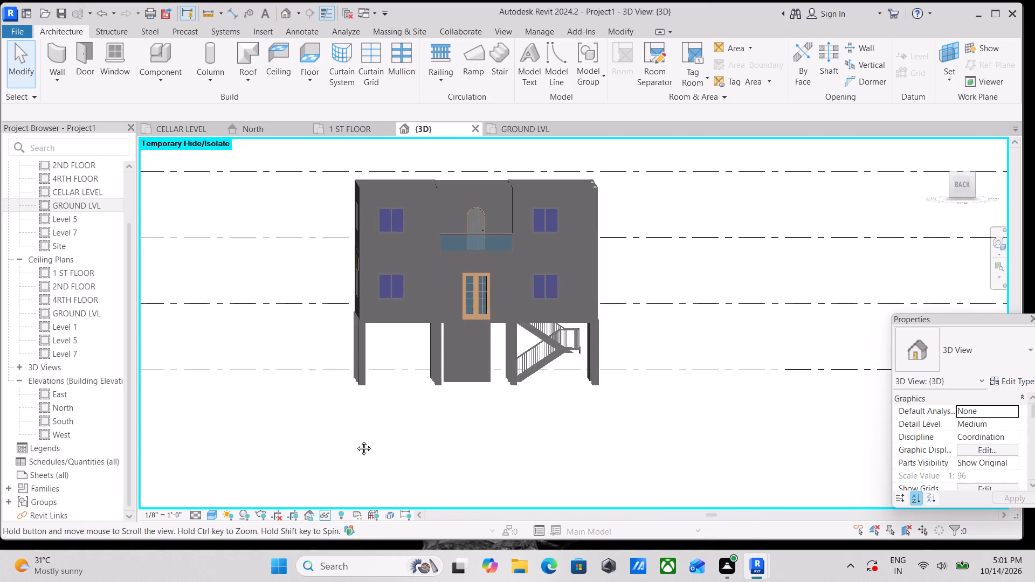
middle_drag(356, 440, 371, 486)
shift+middle_drag(412, 350, 445, 404)
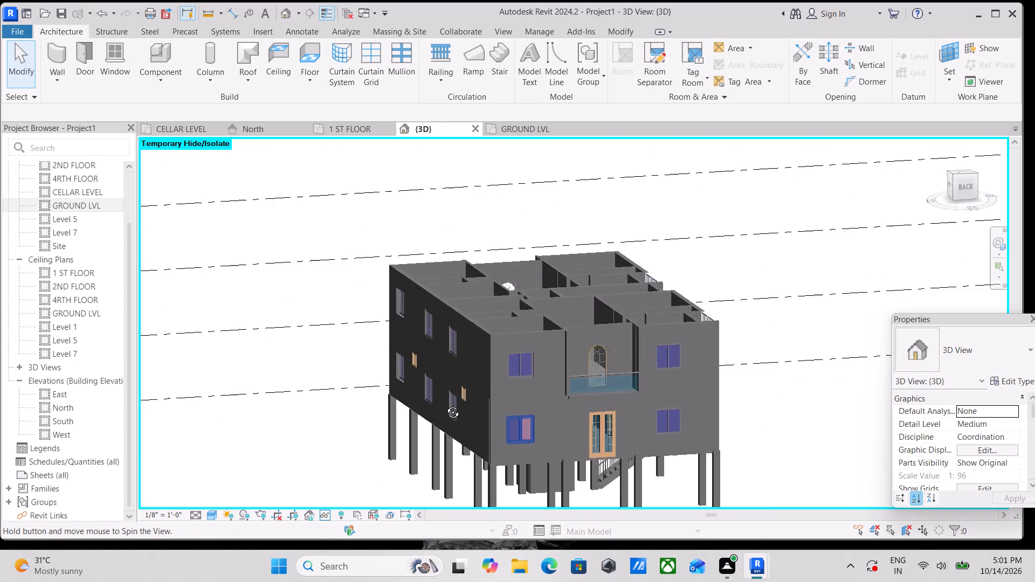
shift+middle_drag(445, 404, 447, 410)
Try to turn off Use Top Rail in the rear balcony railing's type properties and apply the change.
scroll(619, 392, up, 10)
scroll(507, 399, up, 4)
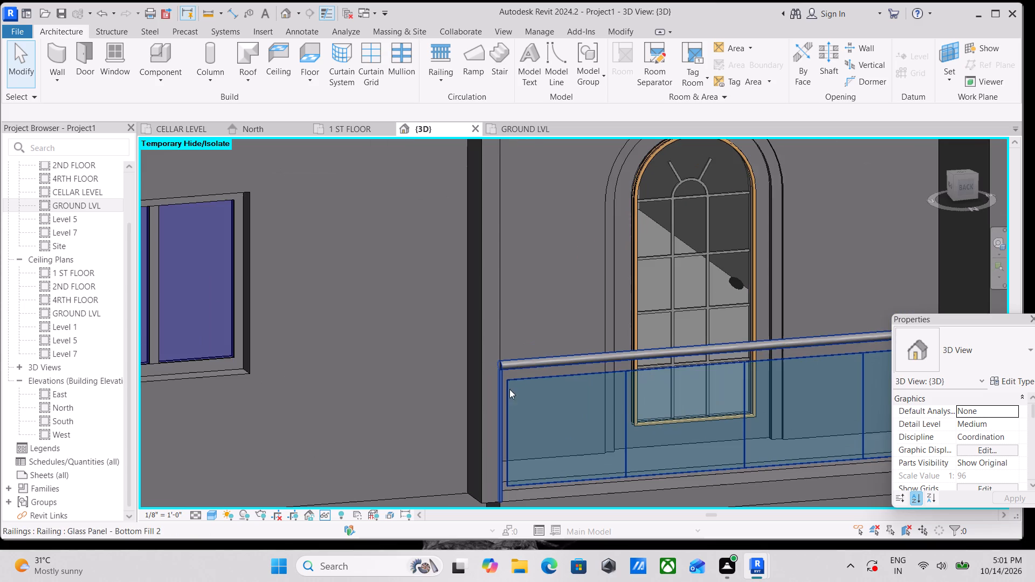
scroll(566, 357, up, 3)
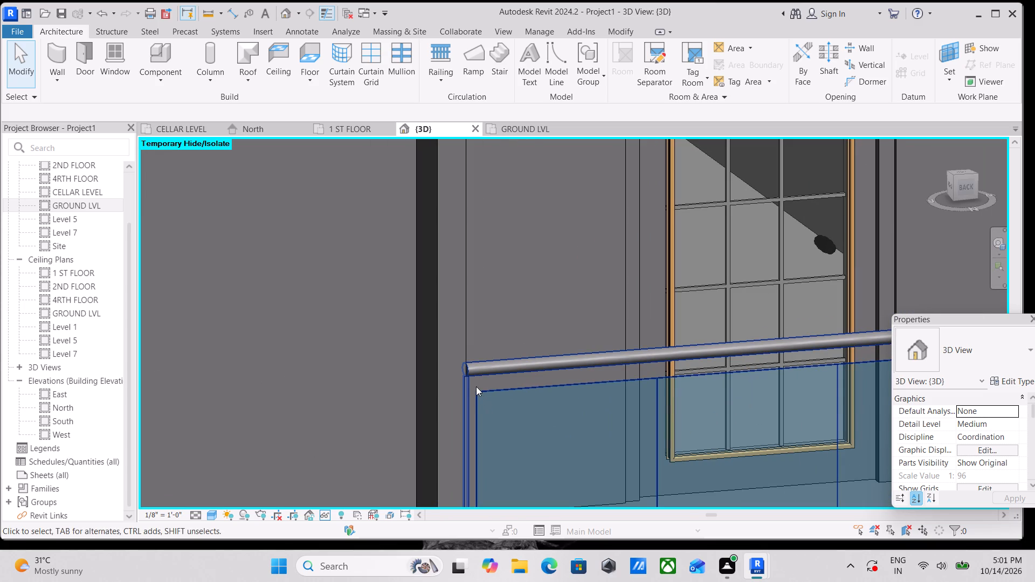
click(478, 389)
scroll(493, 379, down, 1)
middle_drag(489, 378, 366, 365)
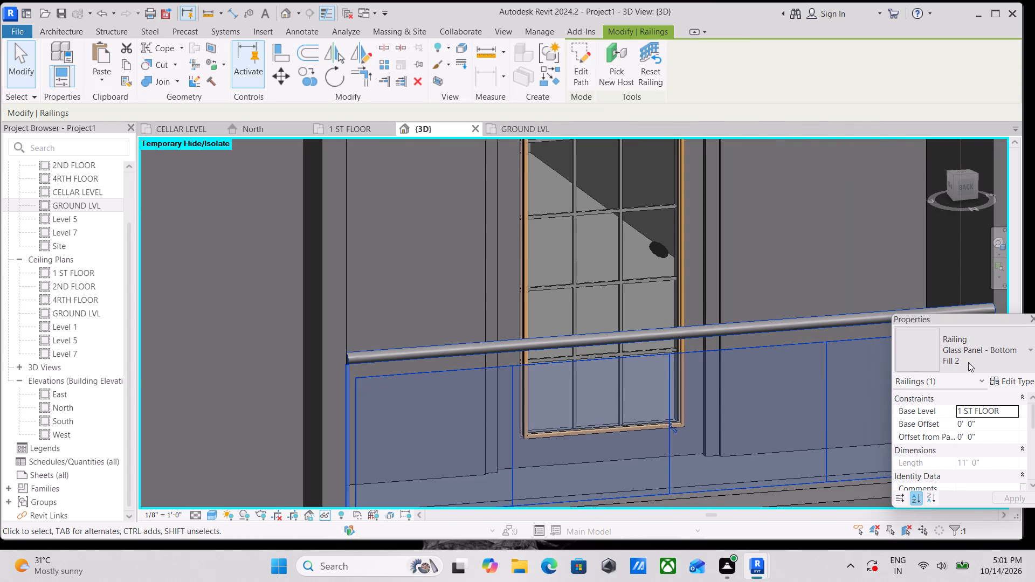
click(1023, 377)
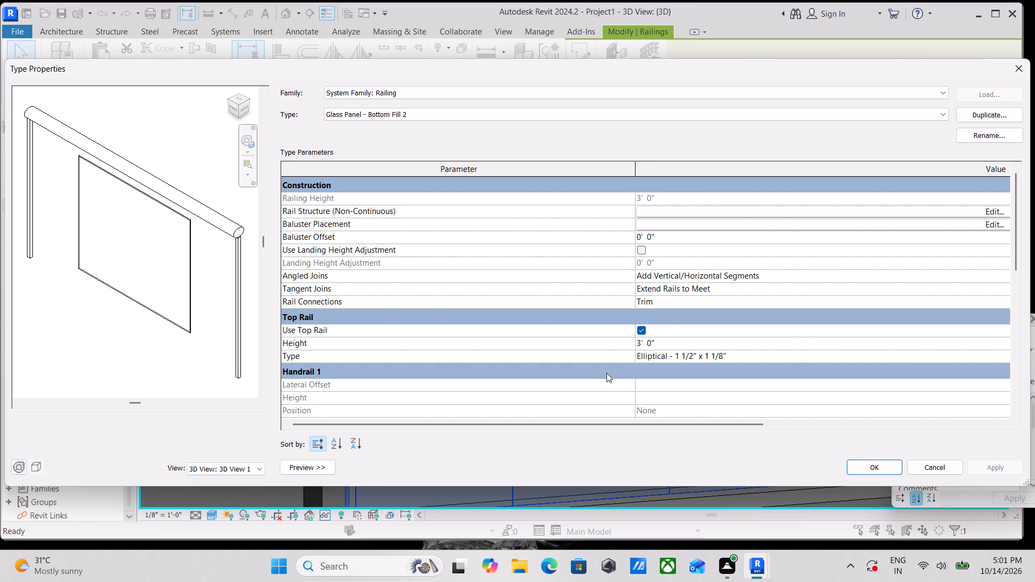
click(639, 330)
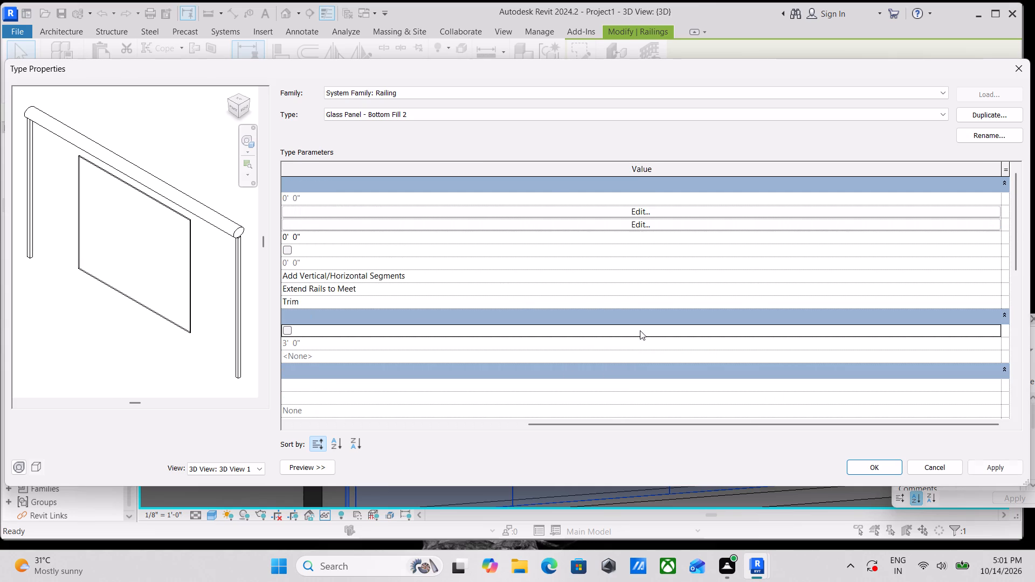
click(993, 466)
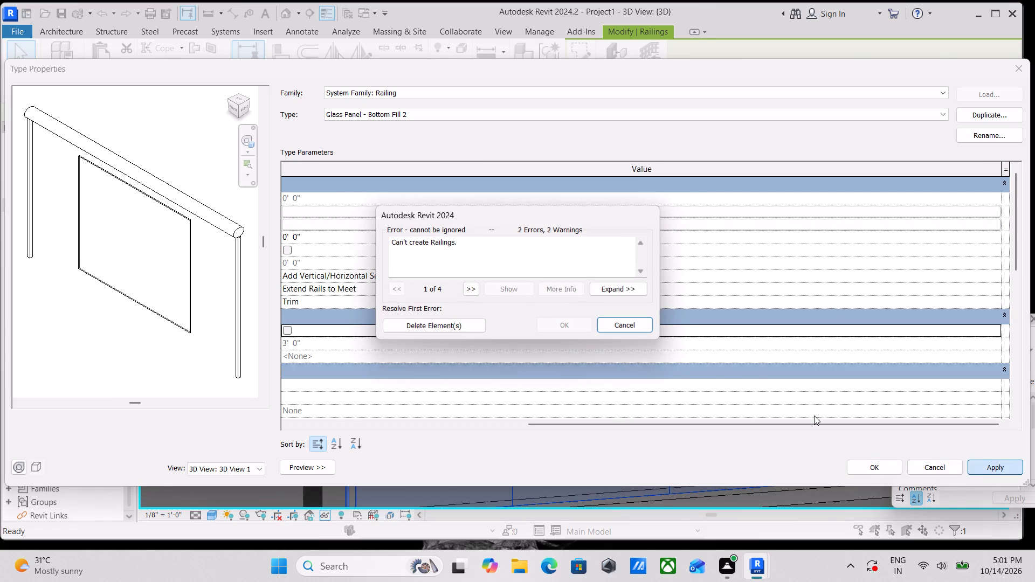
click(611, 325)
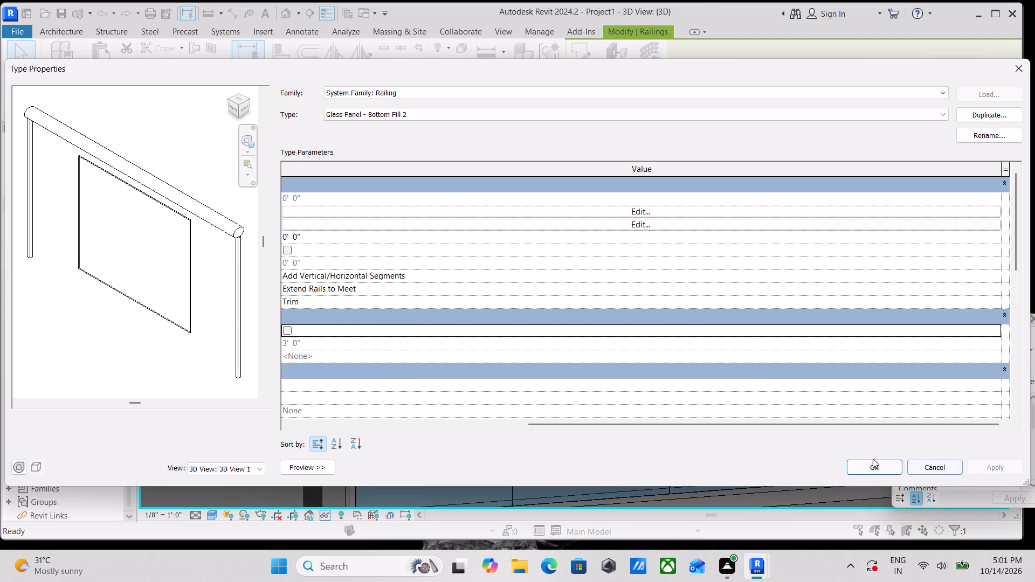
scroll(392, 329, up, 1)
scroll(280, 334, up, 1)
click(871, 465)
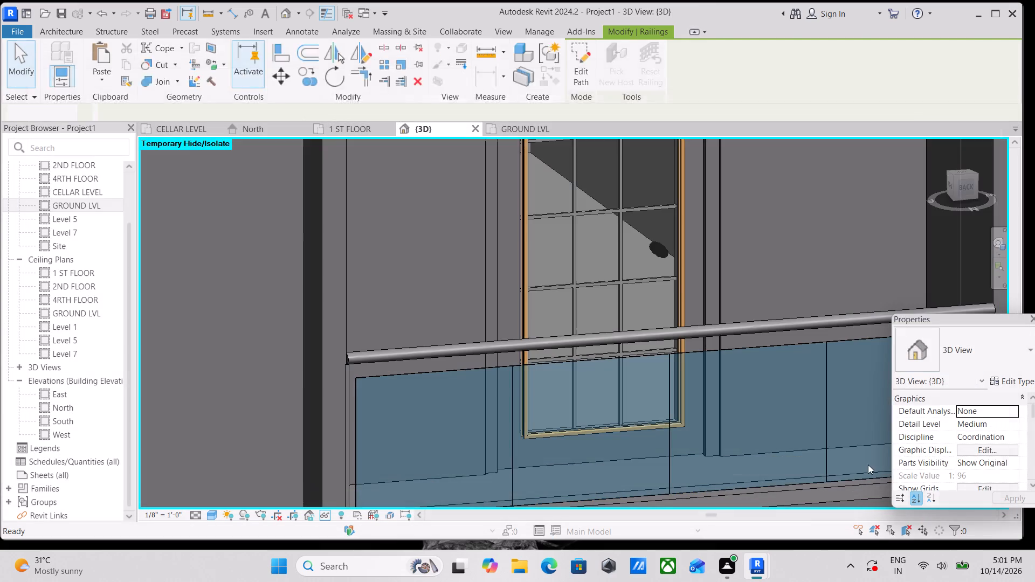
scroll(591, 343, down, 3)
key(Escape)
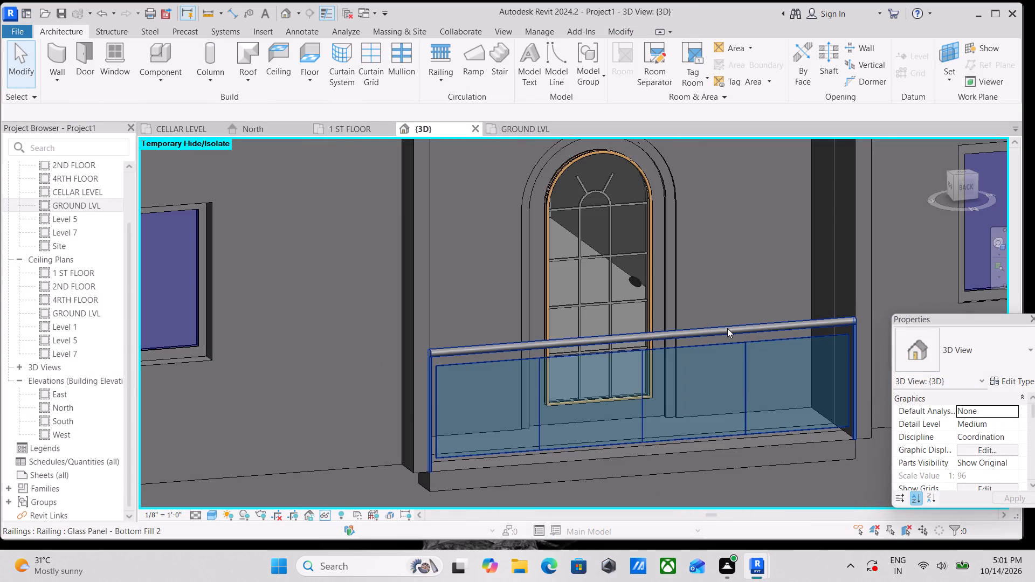
Open the type properties of the Elliptical - 1 1/2" x 1 1/8" top rail used by the rear balcony railing.
click(727, 328)
click(1024, 387)
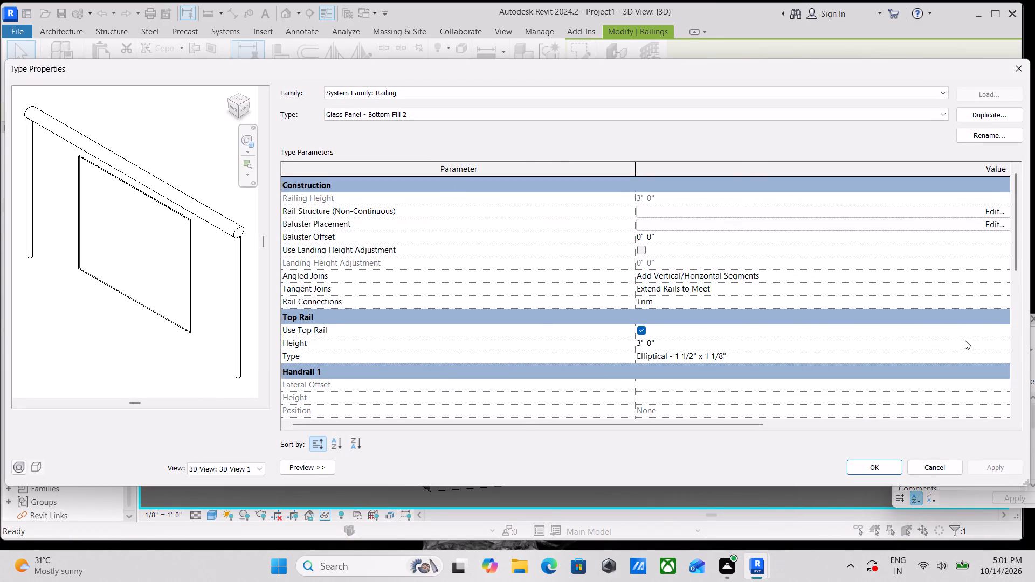
click(999, 329)
click(548, 355)
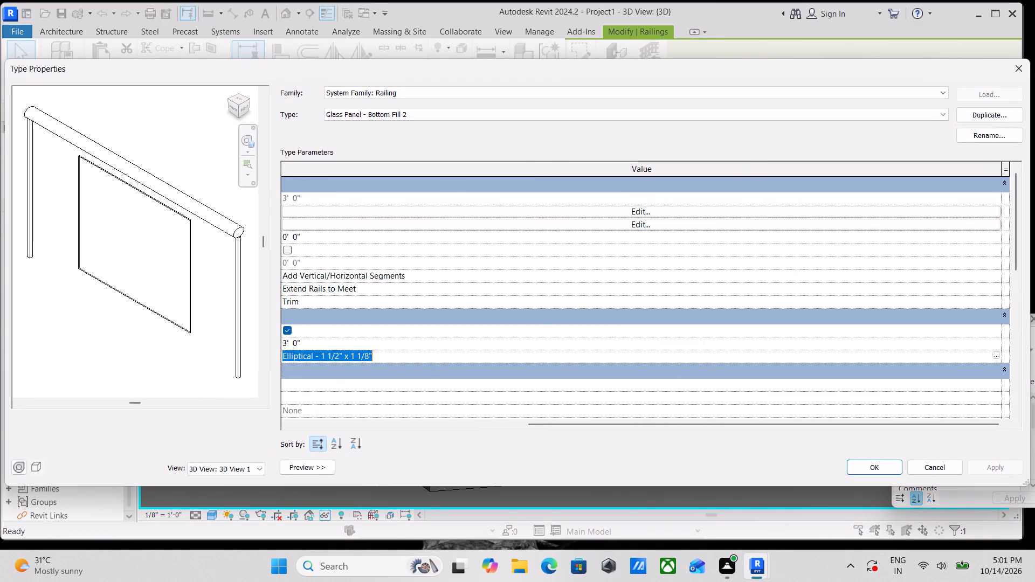
click(998, 371)
click(975, 351)
click(999, 355)
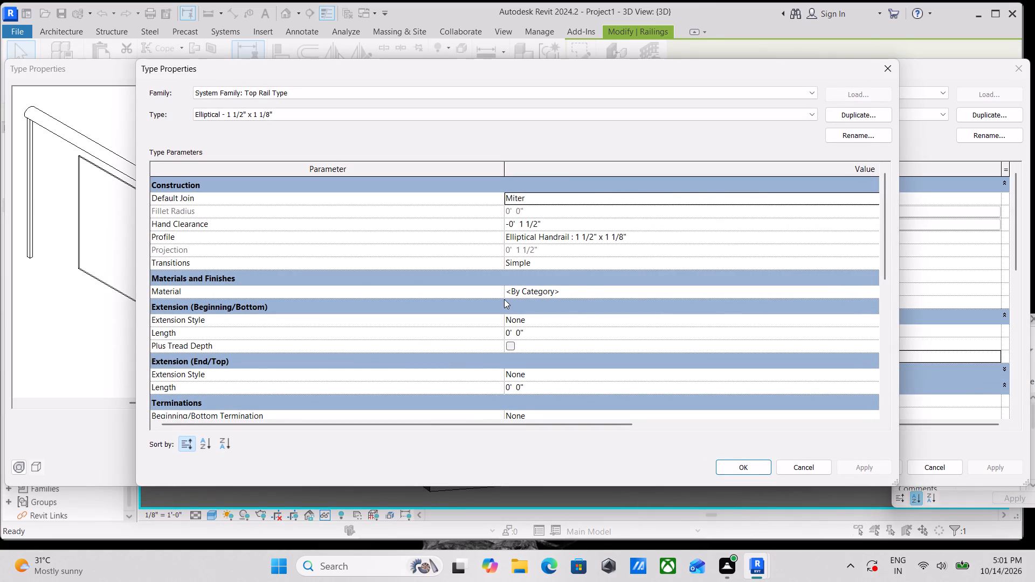
Set the Default Join of the Elliptical - 1 1/2" x 1 1/8" top rail to Fillet and apply it to the rear balcony railing type.
scroll(505, 297, down, 2)
scroll(526, 274, up, 1)
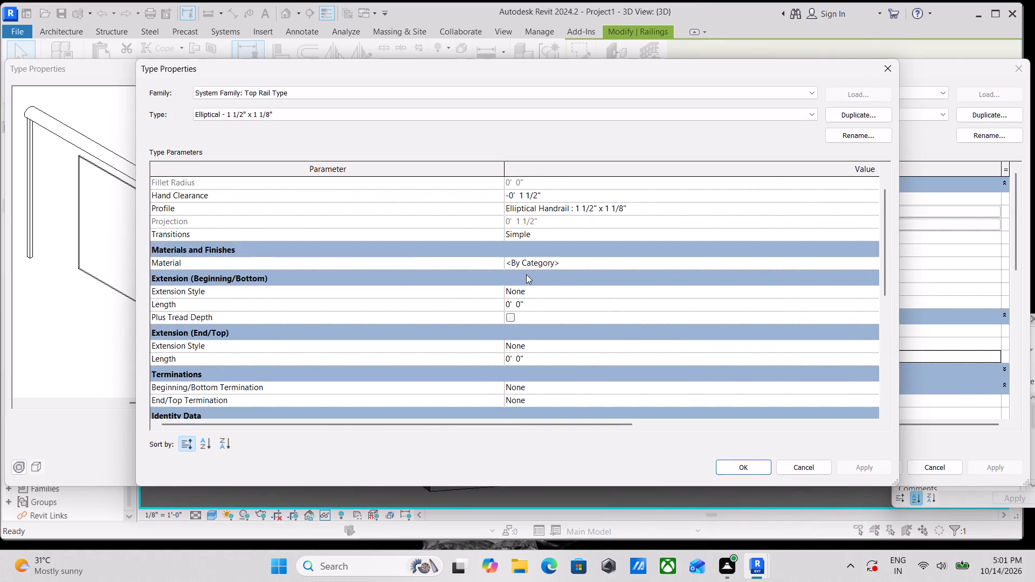
scroll(526, 274, up, 6)
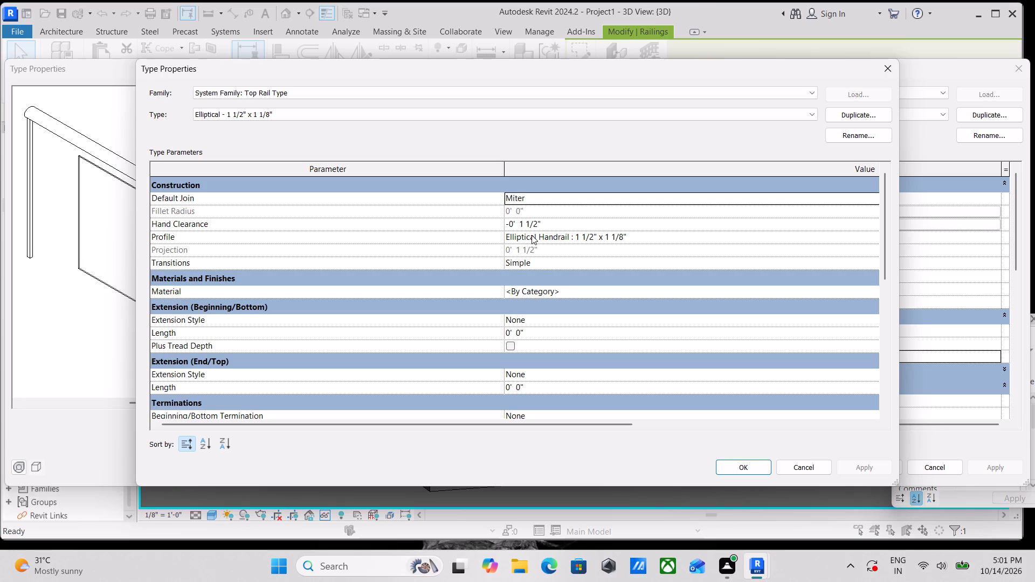
scroll(532, 235, down, 3)
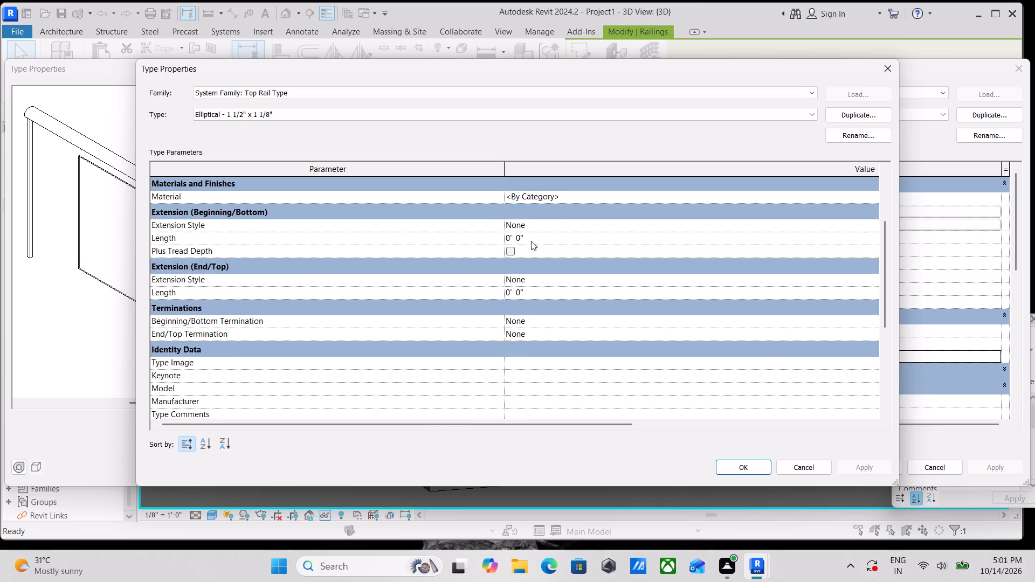
scroll(527, 274, down, 4)
scroll(487, 348, down, 7)
scroll(487, 349, up, 5)
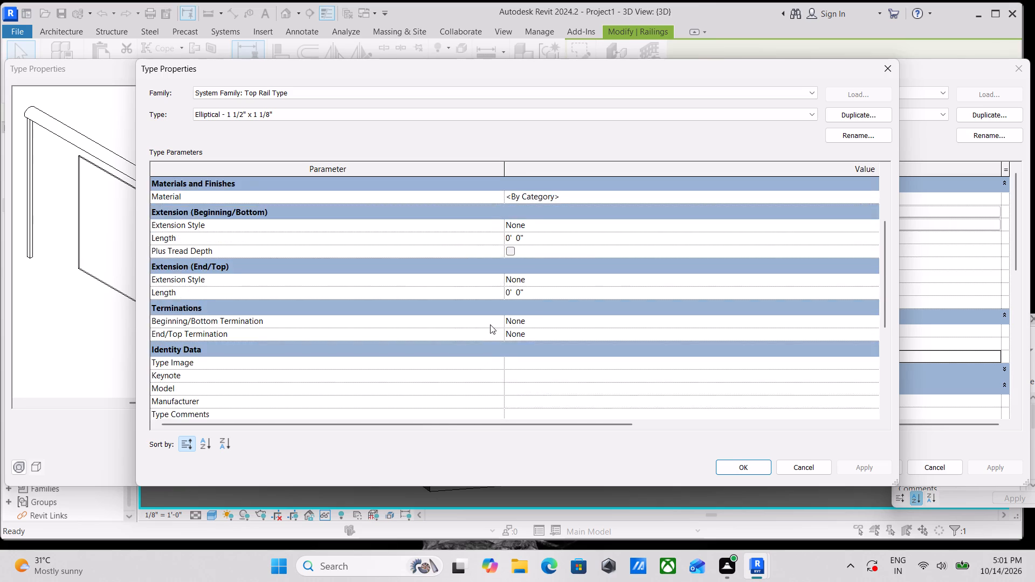
scroll(490, 324, up, 7)
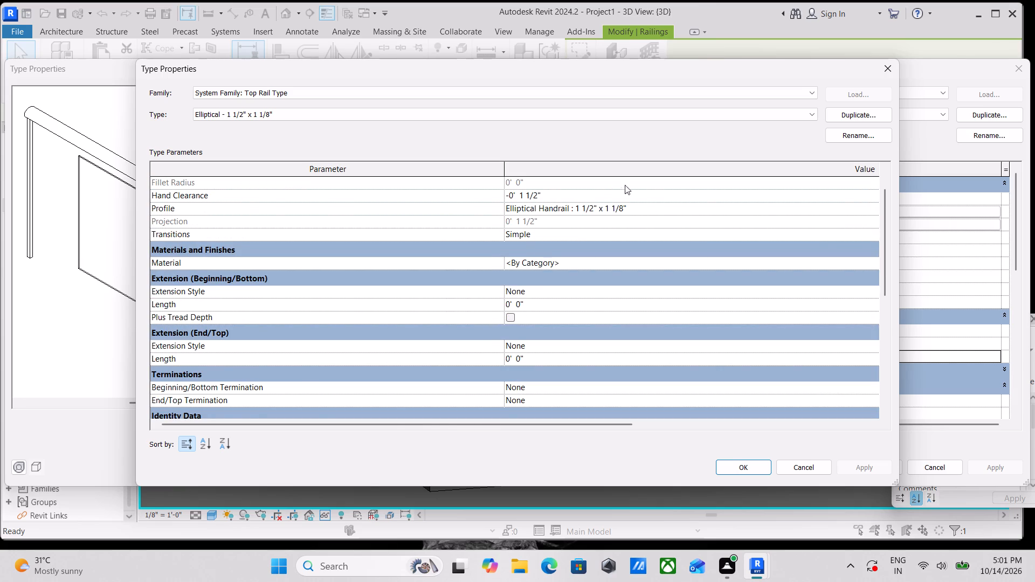
click(705, 195)
click(865, 199)
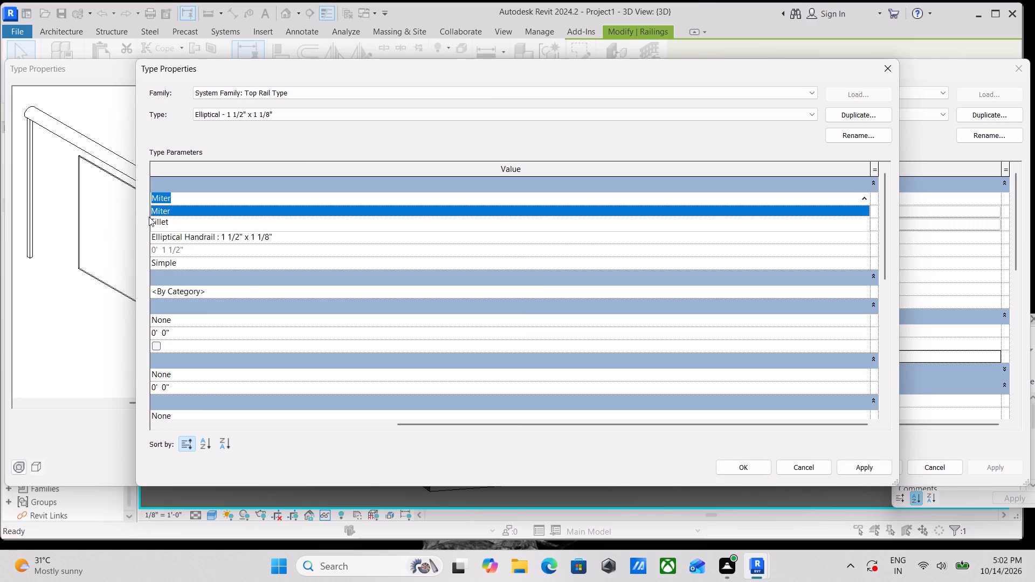
click(154, 219)
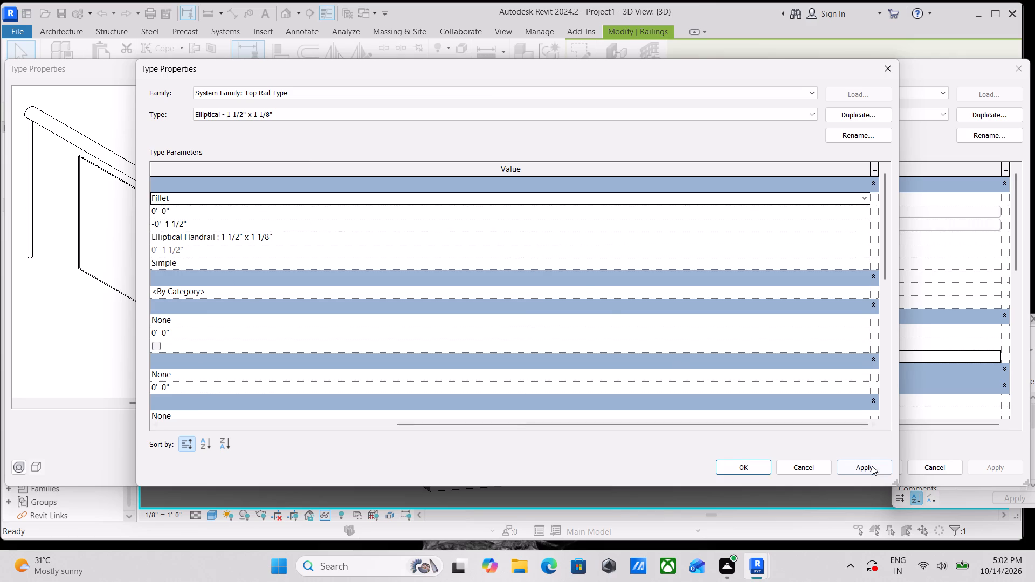
click(880, 467)
click(745, 470)
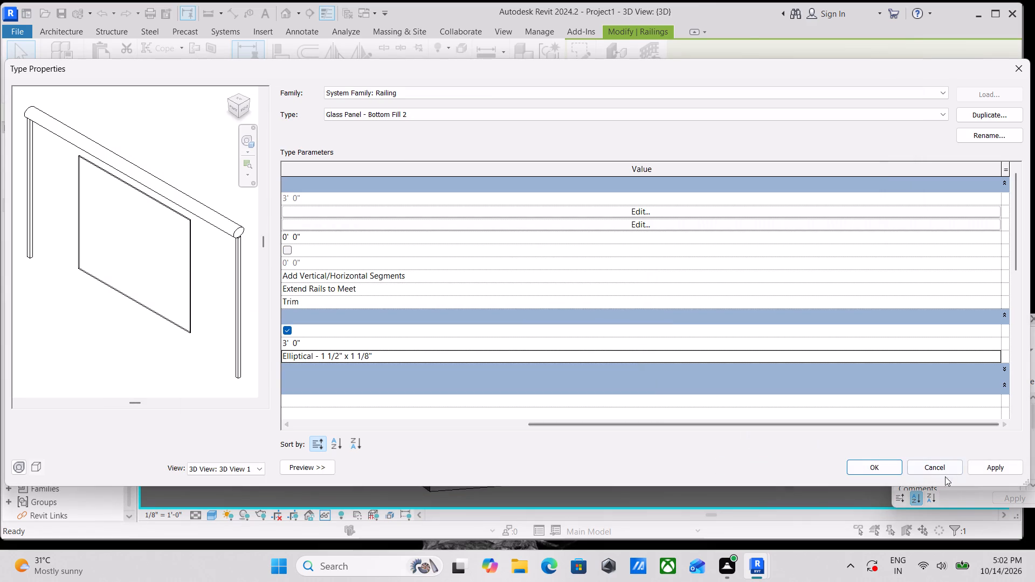
click(987, 463)
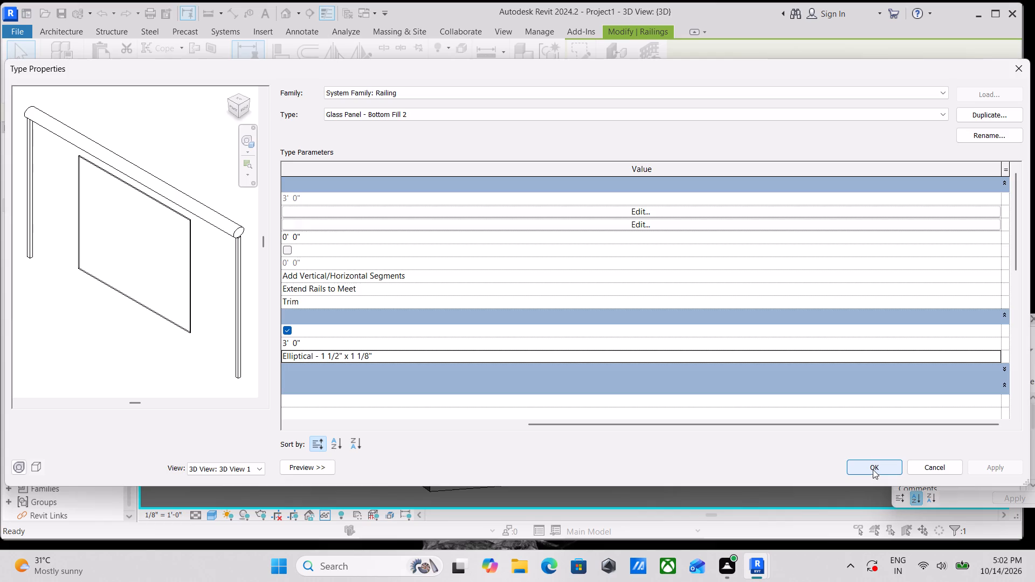
click(873, 469)
scroll(647, 320, down, 1)
scroll(715, 383, up, 2)
key(Escape)
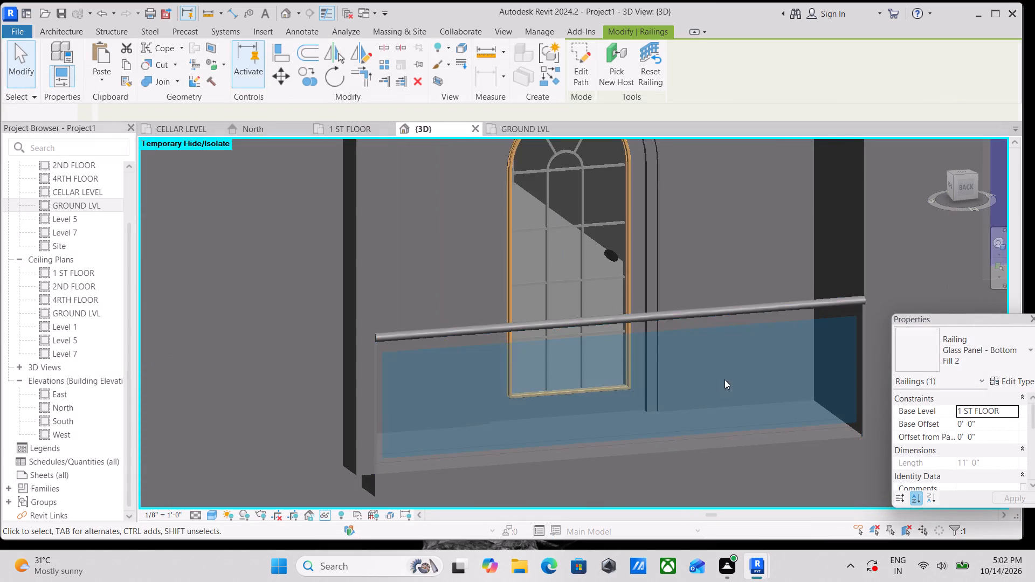
Examine the front and rear first-floor balcony railings and the whole building from the rear, front, side and above.
middle_drag(716, 370, 620, 313)
scroll(616, 308, up, 1)
scroll(616, 307, down, 10)
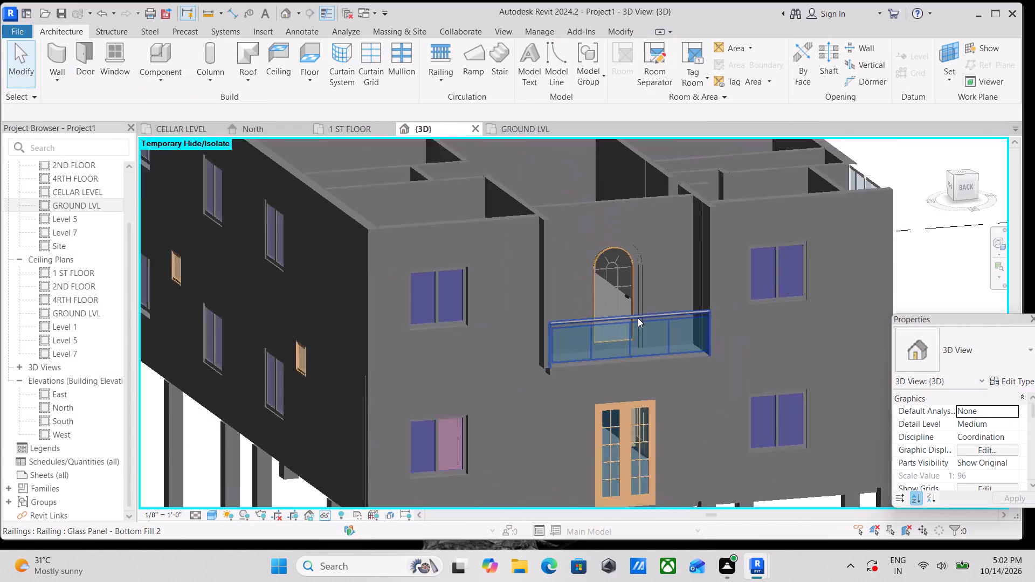
scroll(555, 360, up, 3)
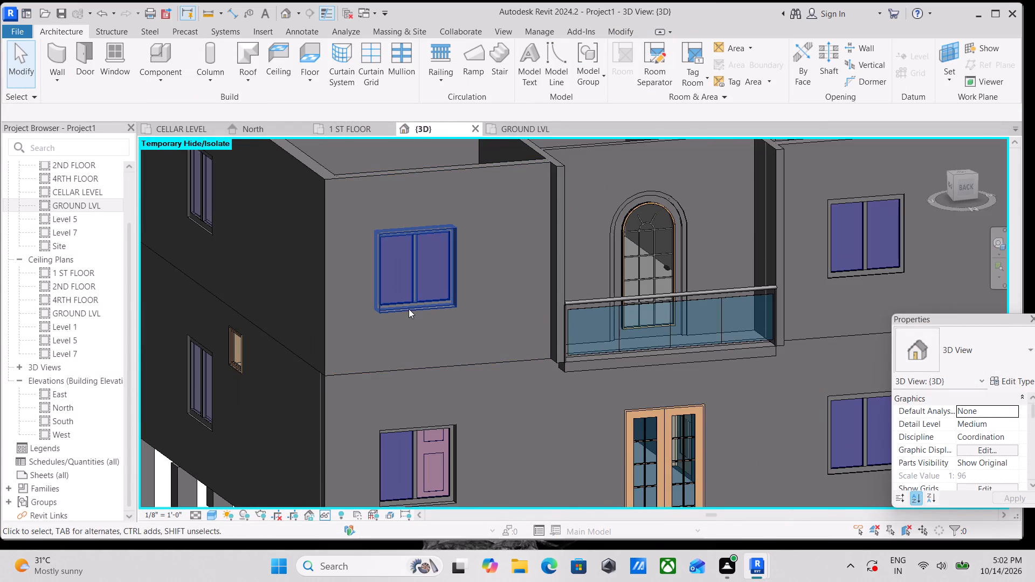
scroll(410, 309, down, 2)
shift+middle_drag(485, 318, 610, 335)
shift+scroll(511, 289, down, 1)
shift+middle_drag(512, 289, 643, 244)
middle_drag(413, 238, 479, 332)
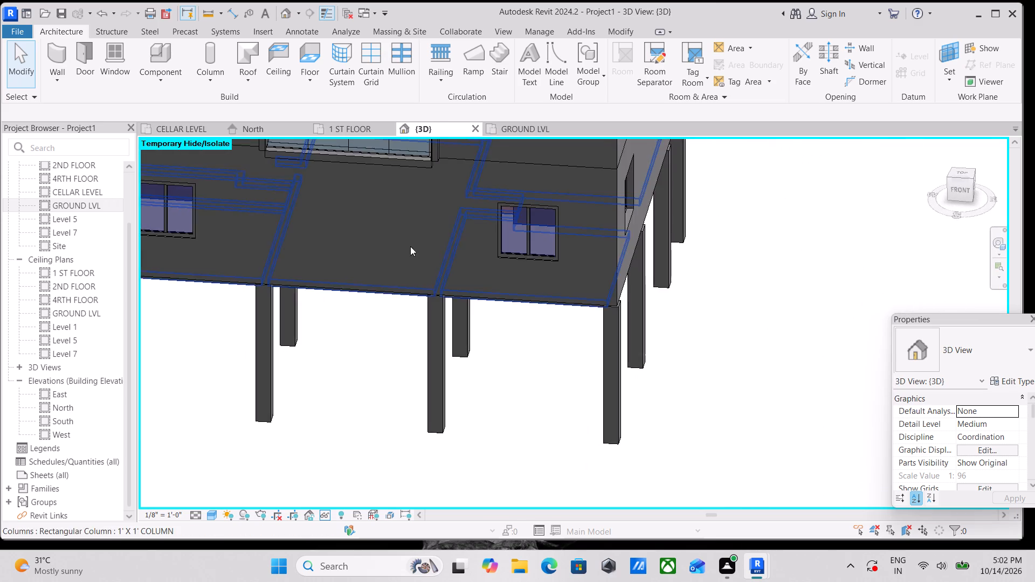
middle_drag(412, 248, 478, 380)
scroll(404, 238, up, 3)
scroll(244, 285, up, 4)
scroll(438, 263, down, 4)
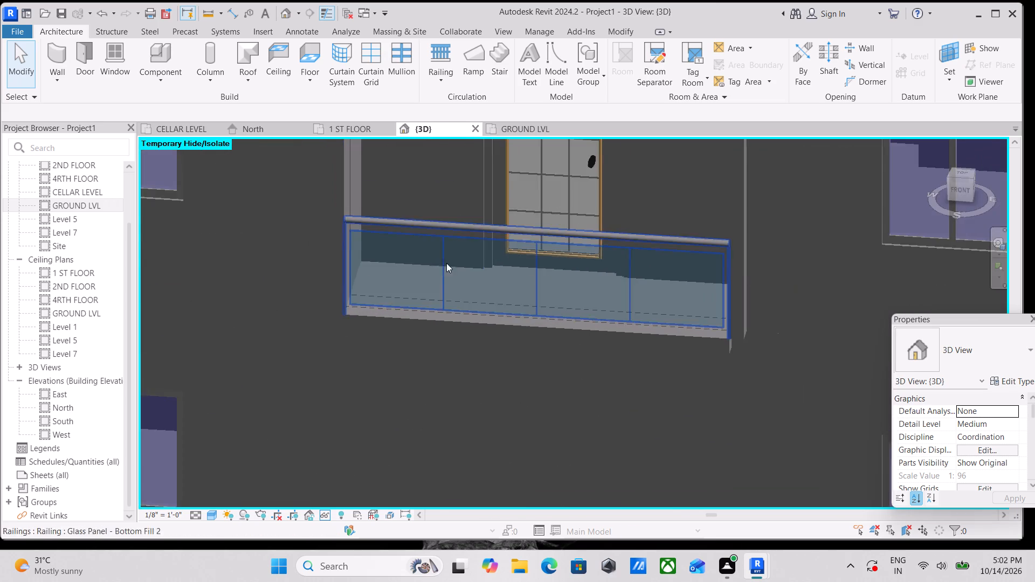
scroll(487, 255, down, 9)
middle_drag(527, 247, 508, 307)
scroll(500, 248, down, 2)
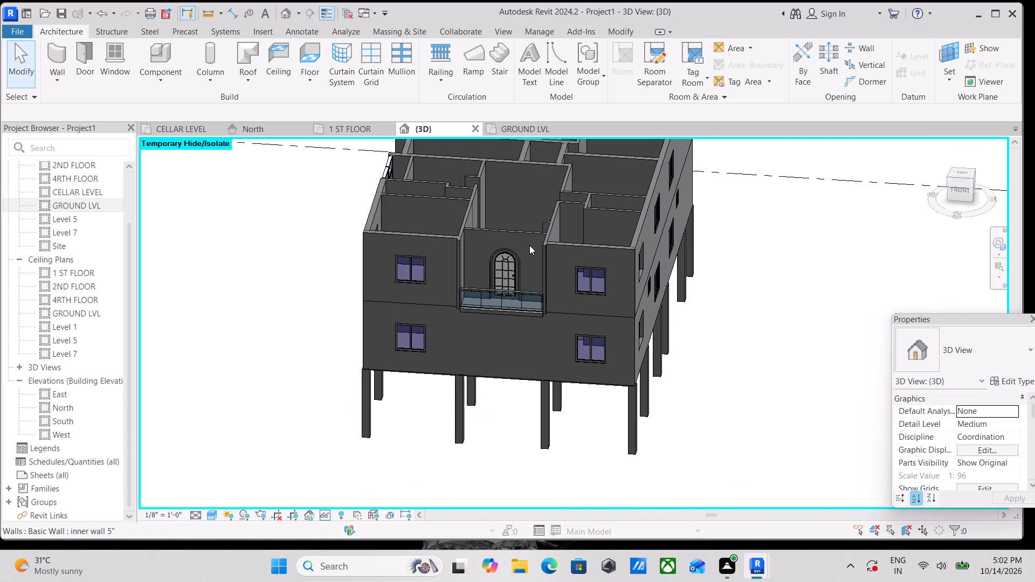
shift+middle_drag(532, 247, 228, 222)
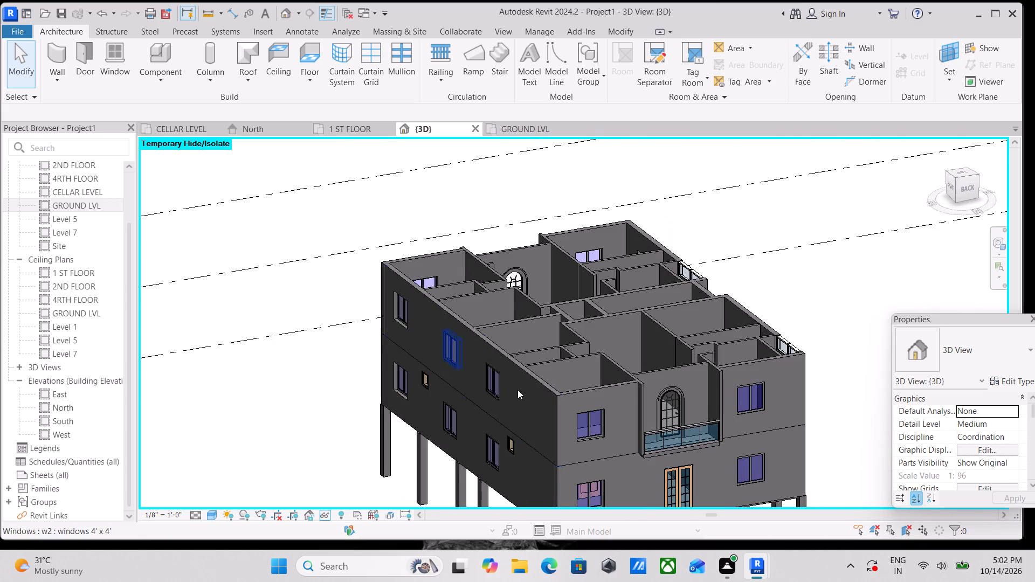
shift+middle_drag(541, 386, 643, 339)
scroll(641, 336, down, 1)
shift+middle_drag(641, 336, 539, 397)
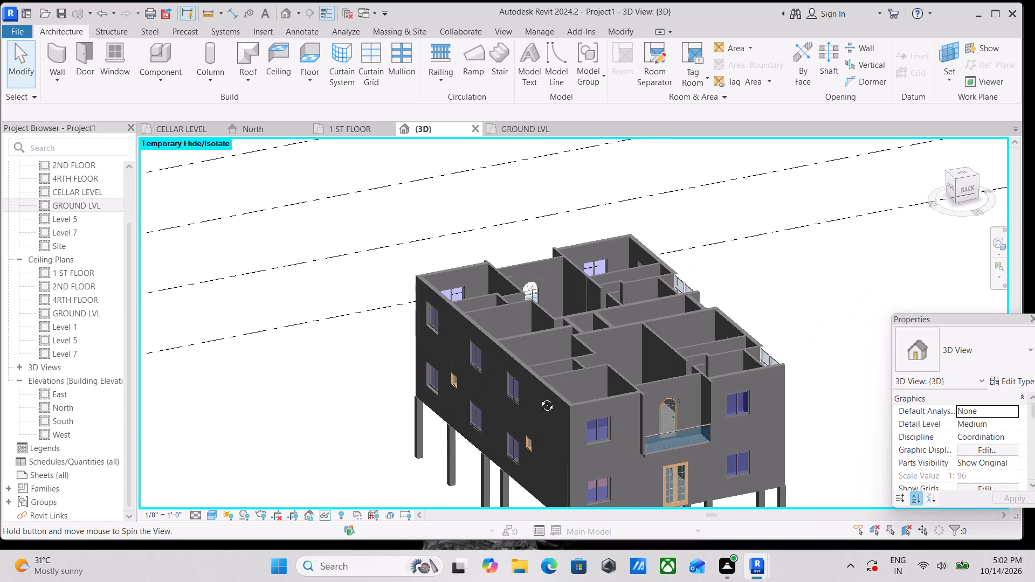
shift+middle_drag(539, 397, 370, 377)
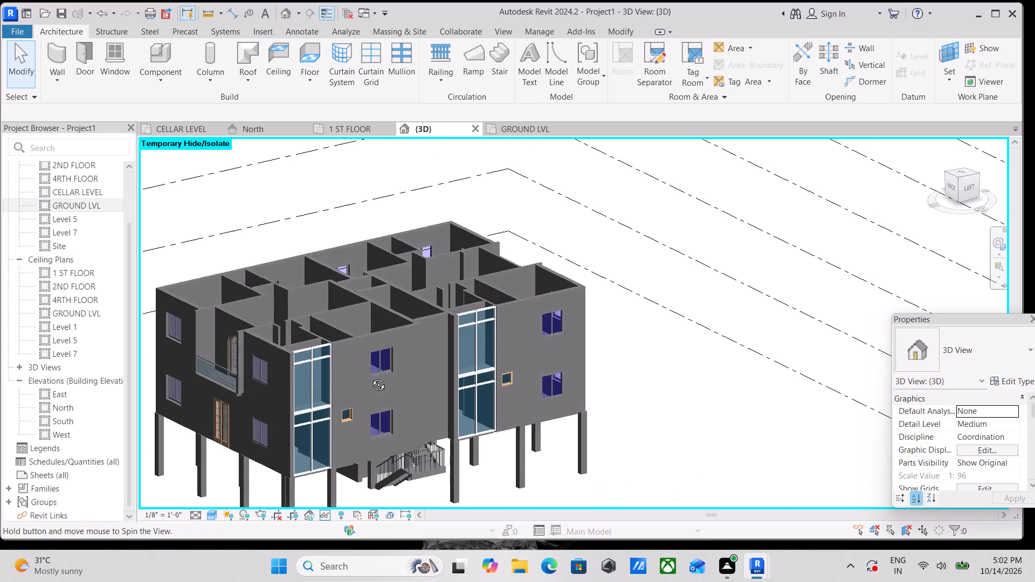
shift+middle_drag(370, 377, 465, 392)
scroll(465, 373, down, 3)
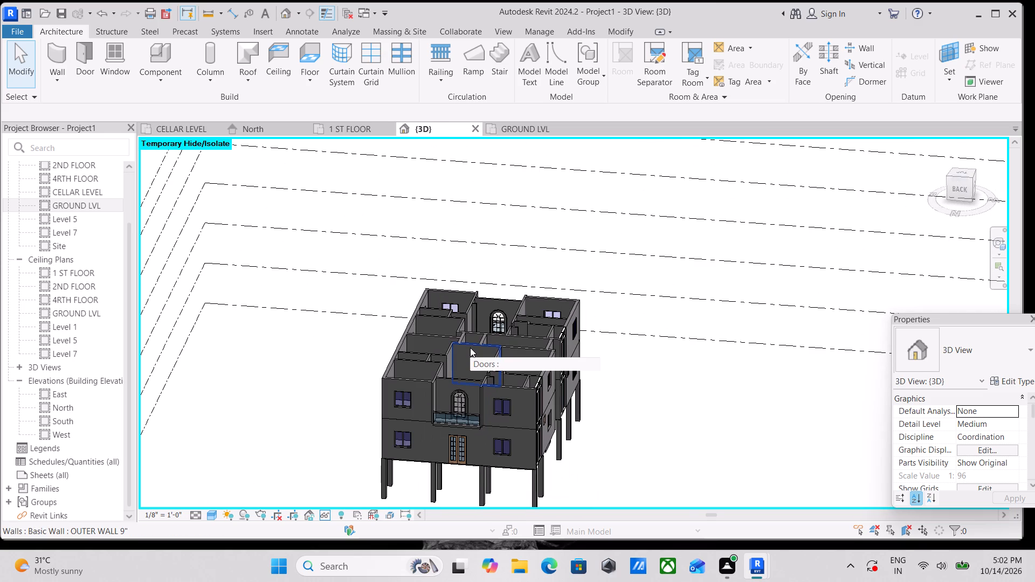
scroll(455, 360, up, 10)
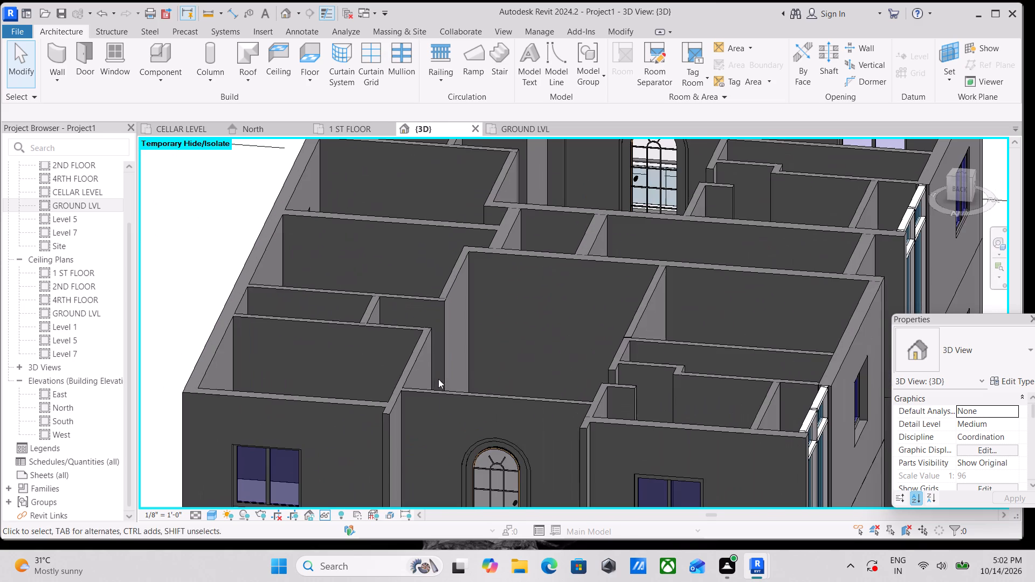
scroll(394, 362, up, 3)
scroll(394, 362, down, 7)
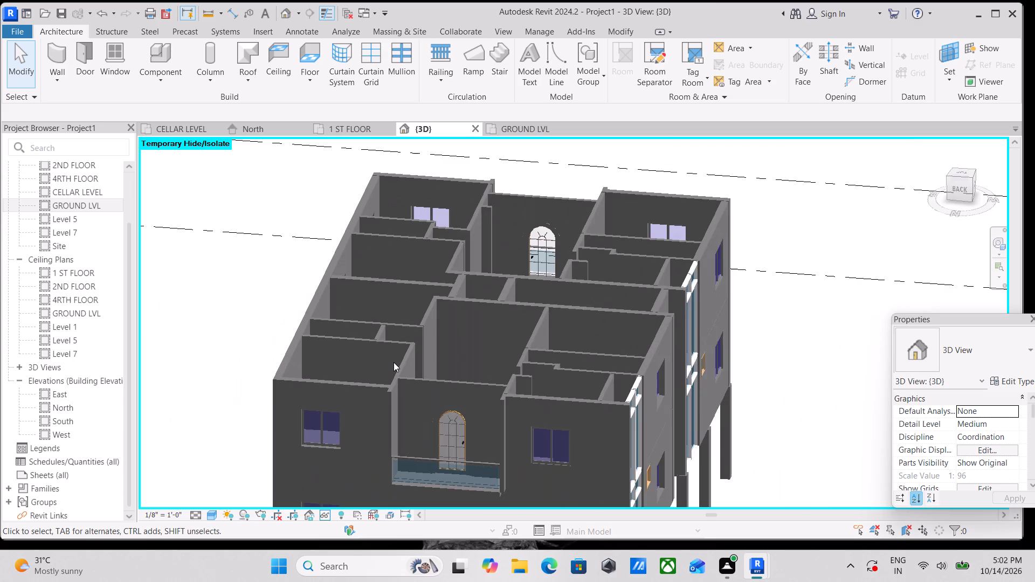
scroll(394, 359, down, 3)
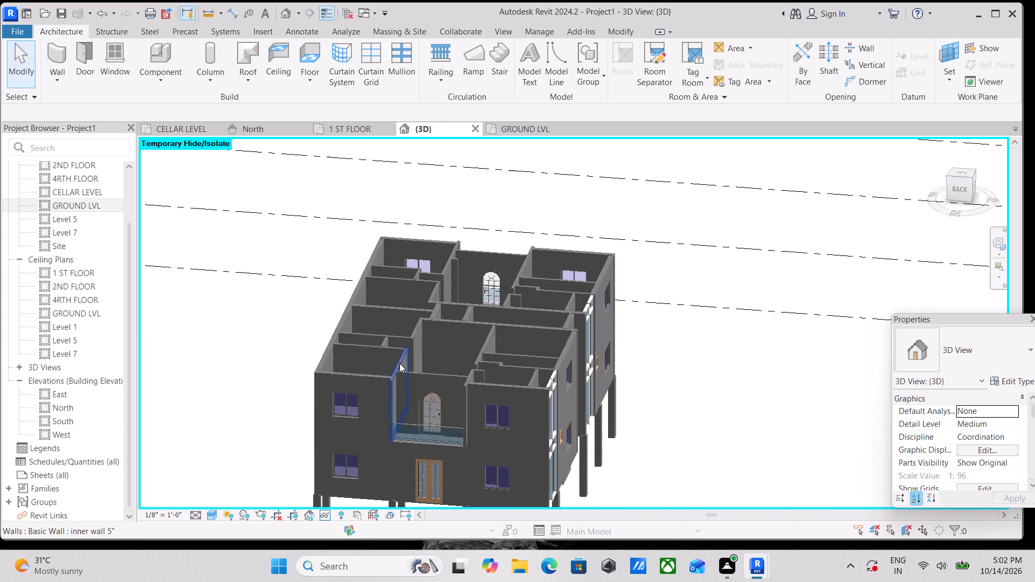
scroll(399, 363, down, 1)
middle_drag(399, 363, 396, 321)
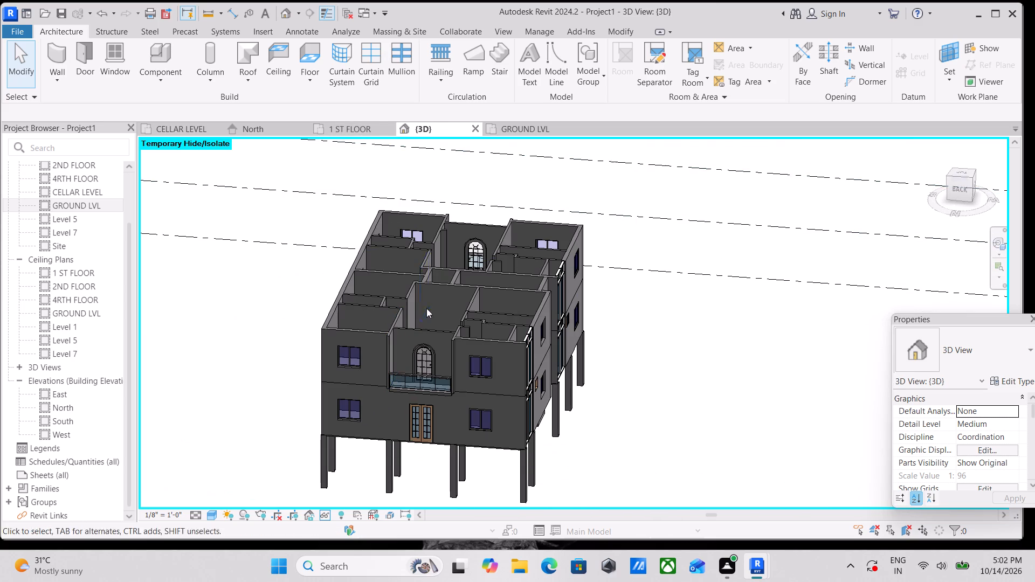
scroll(420, 318, up, 4)
scroll(419, 318, down, 2)
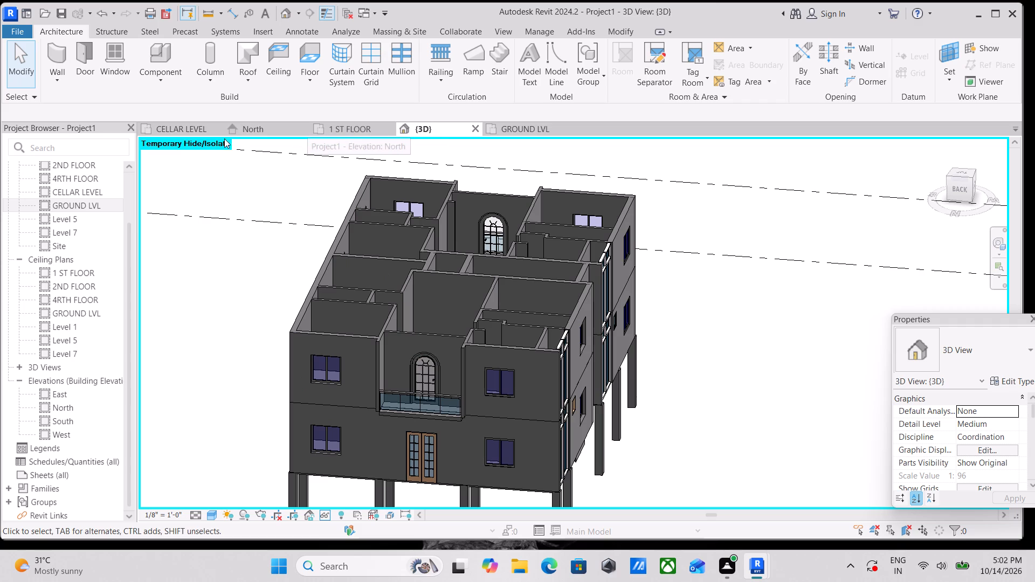
In the GROUND LVL floor plan, temporarily hide the imported AutoCAD floor plan drawing.
click(543, 126)
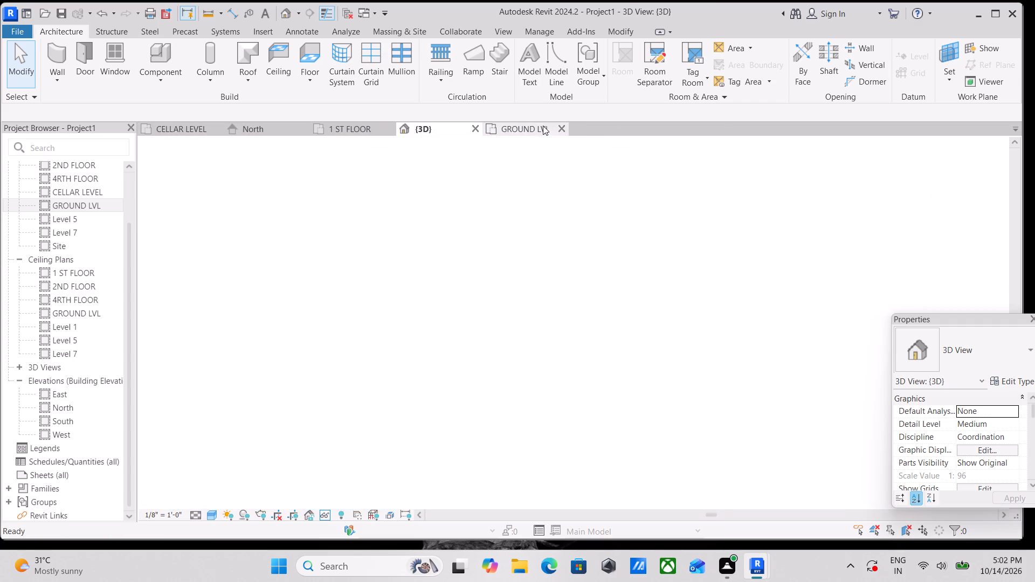
middle_drag(491, 339, 375, 424)
scroll(446, 361, down, 2)
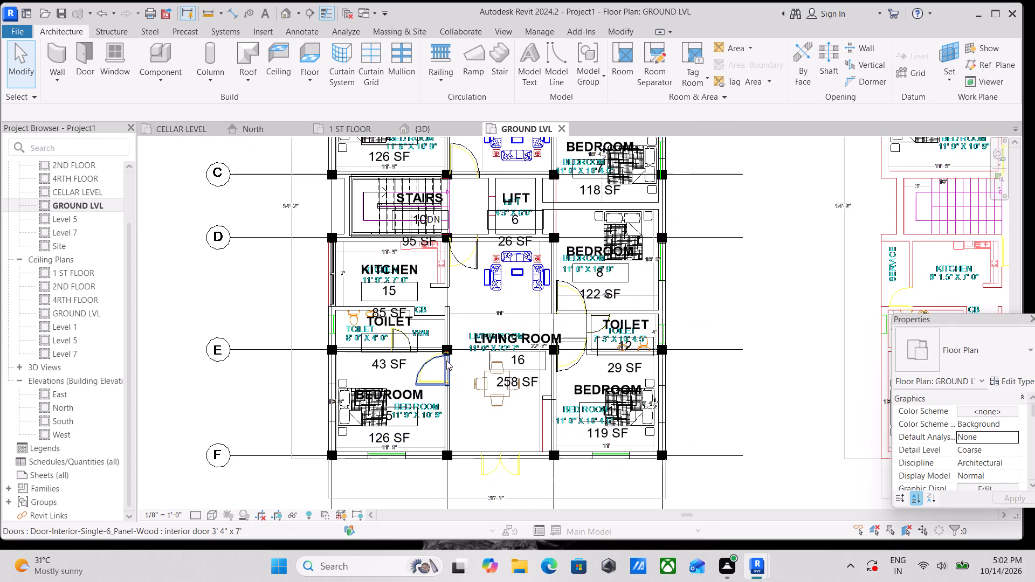
middle_click(446, 361)
click(279, 351)
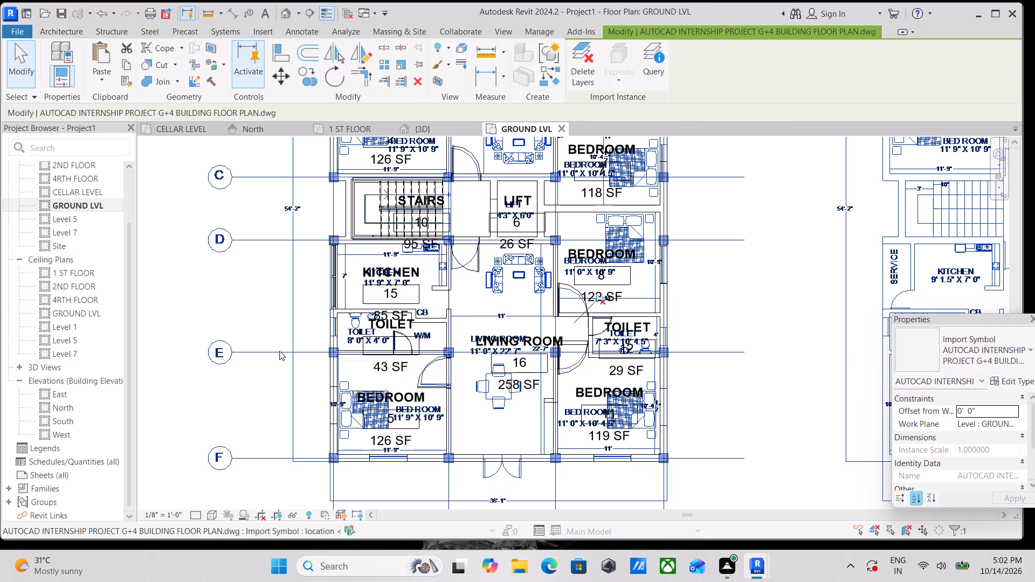
scroll(279, 351, down, 3)
text(hh)
scroll(378, 285, up, 2)
middle_drag(380, 287, 406, 511)
scroll(405, 387, up, 3)
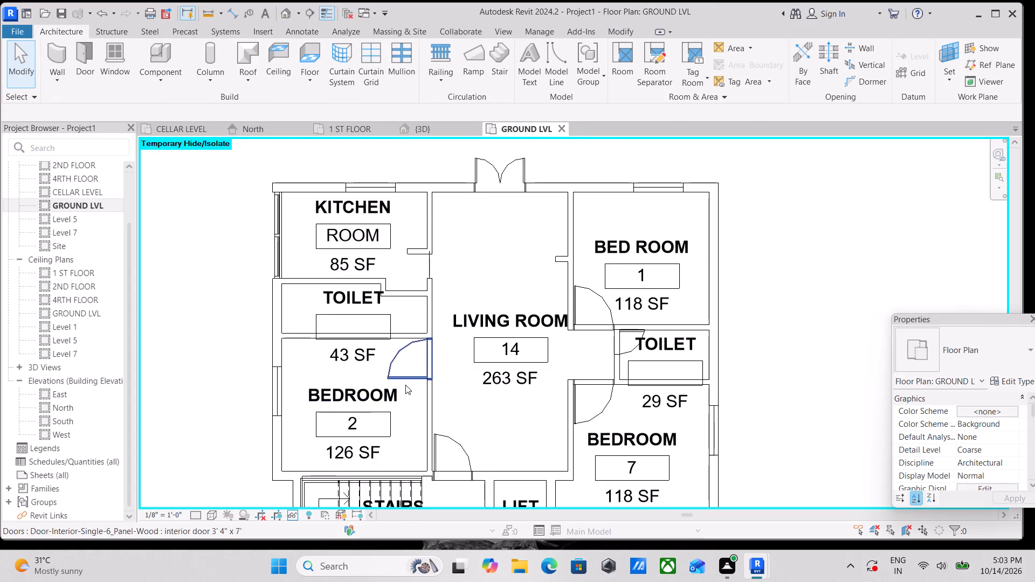
Start a ceiling on the ground level using the Basic Ceiling Generic type and open that type's material for editing.
scroll(443, 382, down, 1)
middle_drag(446, 383, 374, 332)
middle_drag(446, 332, 387, 364)
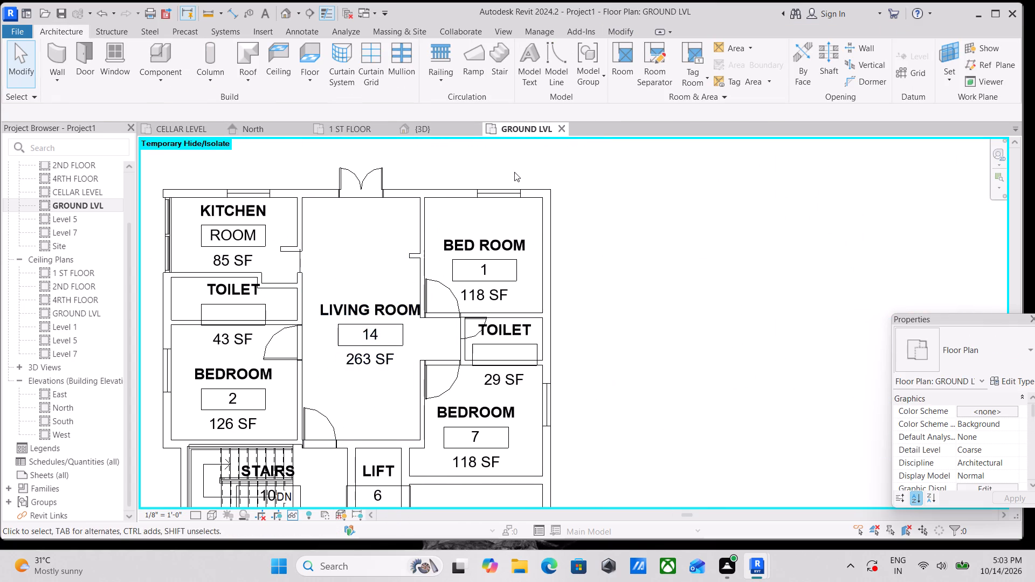
click(286, 78)
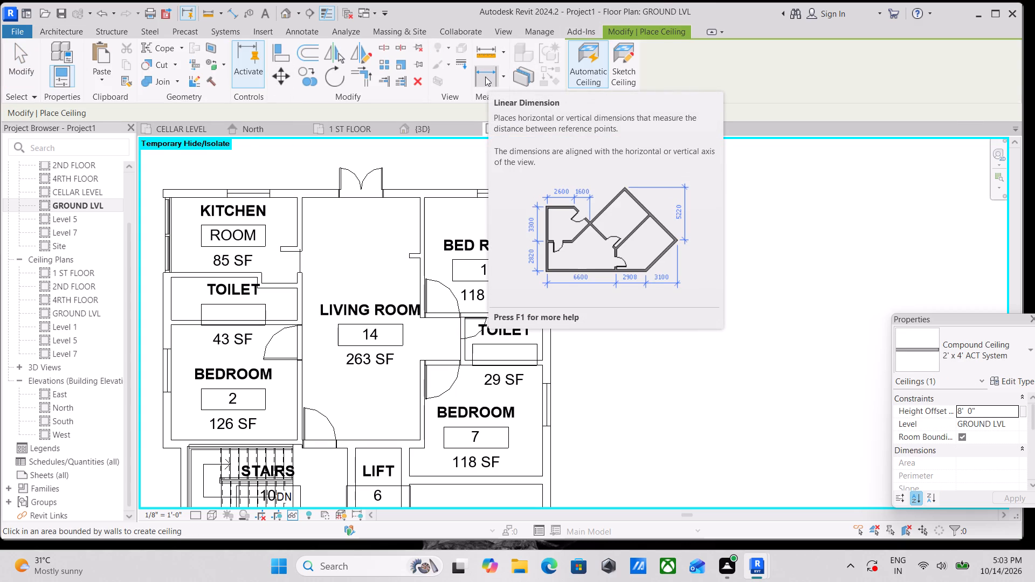
click(1021, 354)
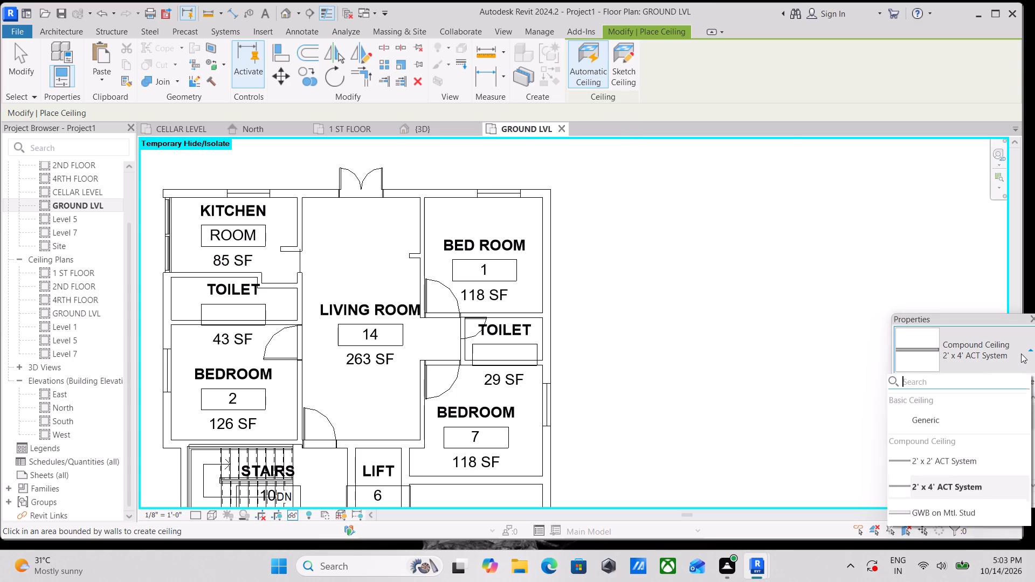
scroll(918, 470, down, 3)
scroll(949, 442, up, 1)
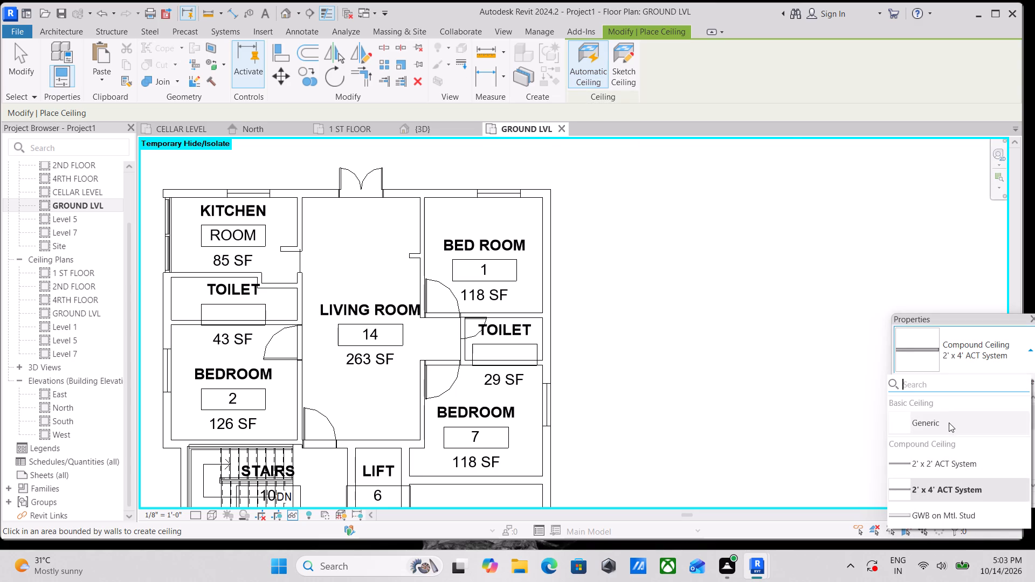
click(915, 418)
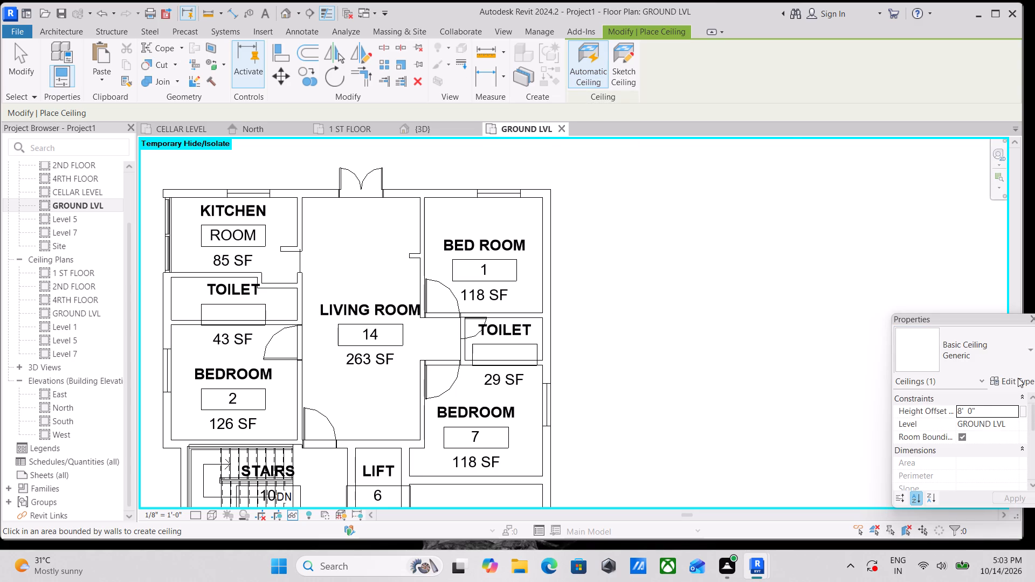
click(1018, 378)
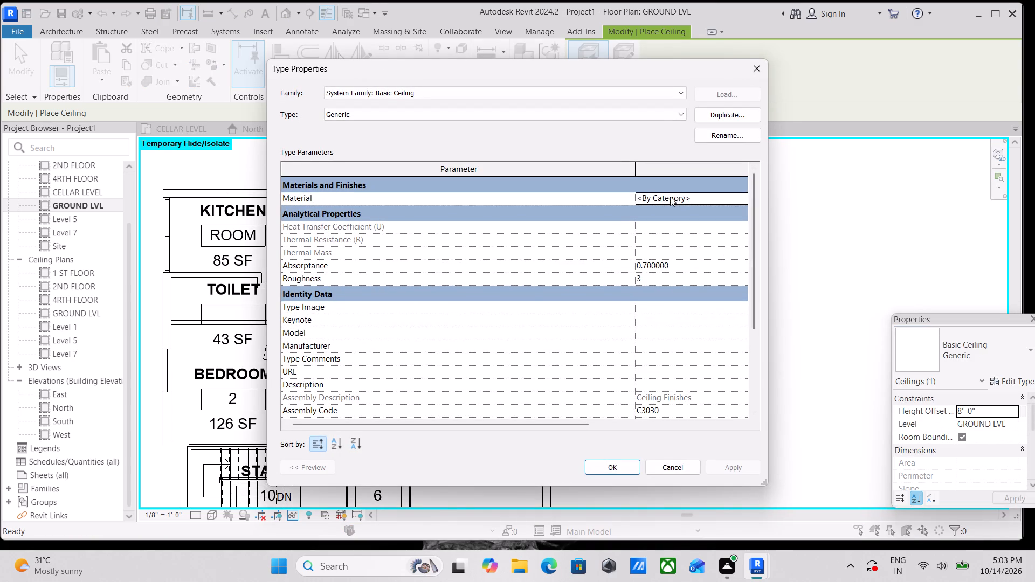
click(690, 197)
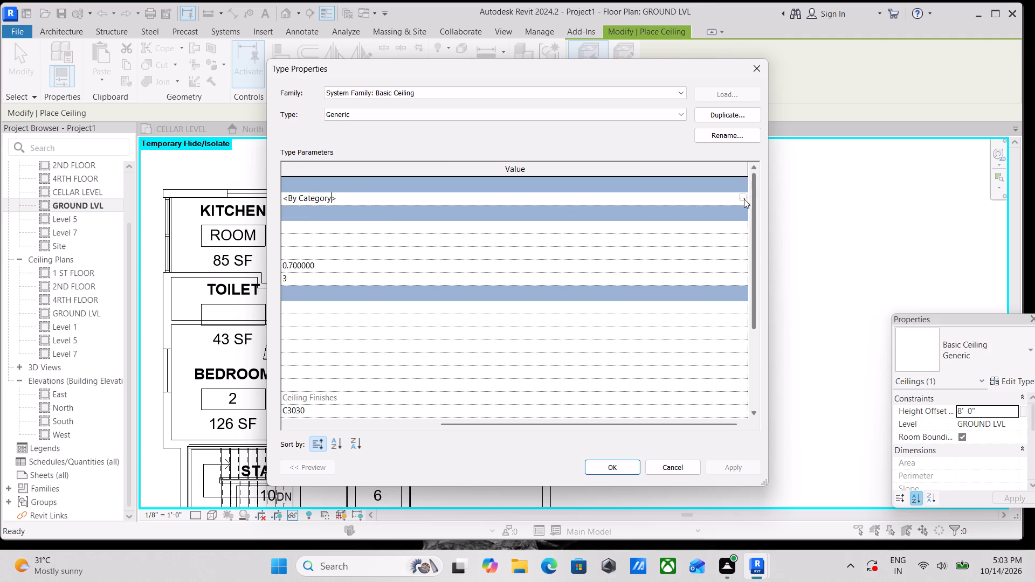
click(743, 199)
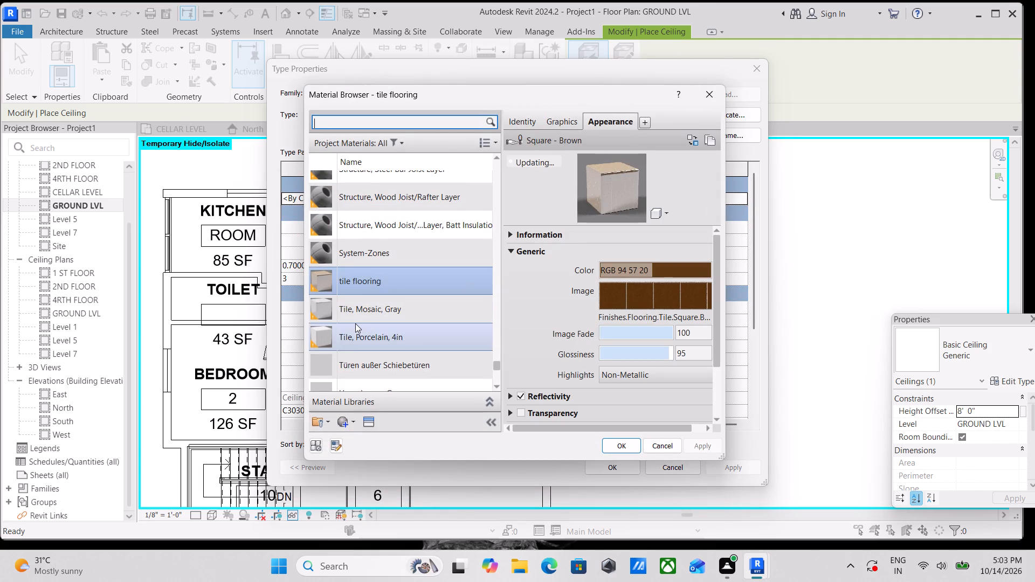
Create a new material named "falce ceiling".
click(336, 425)
click(349, 441)
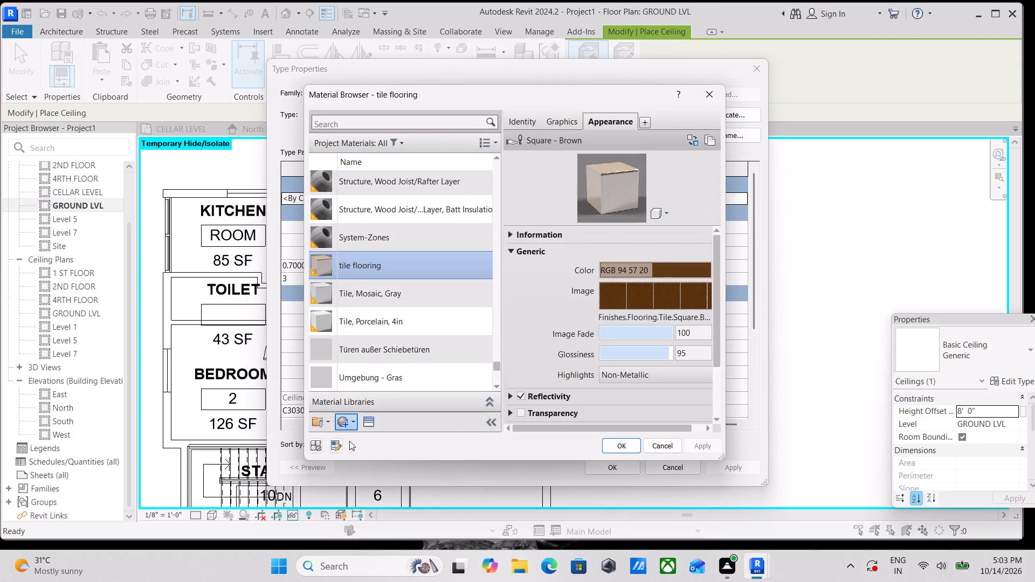
right_click(397, 260)
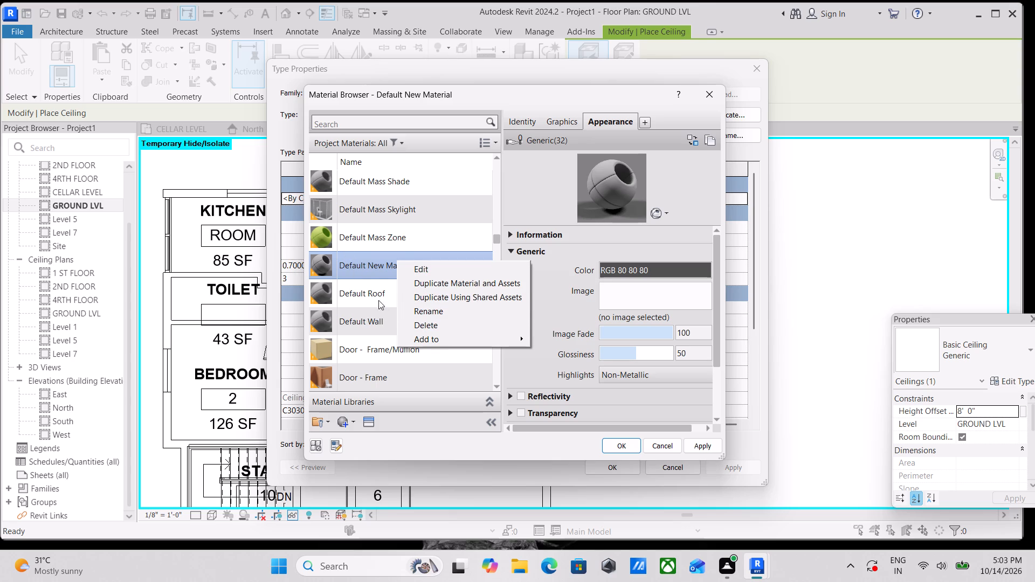
click(418, 311)
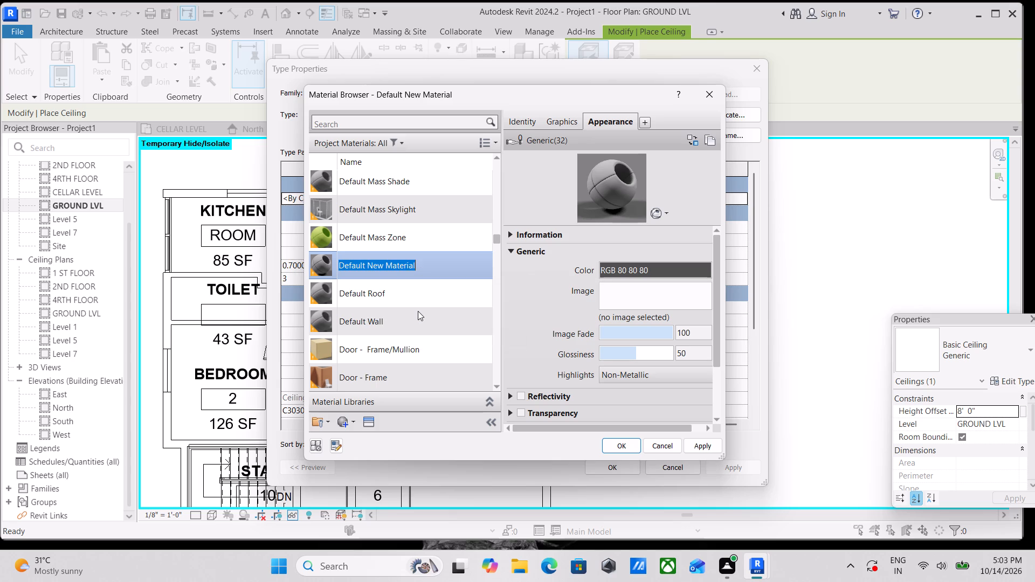
text(fal)
key(c)
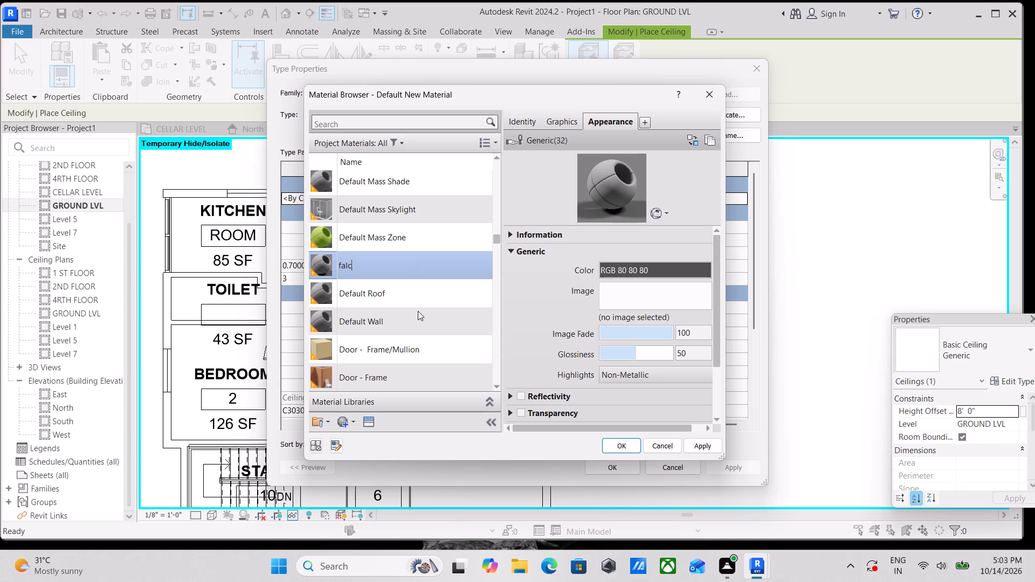
text(e)
key(space)
text(ceiling)
click(656, 273)
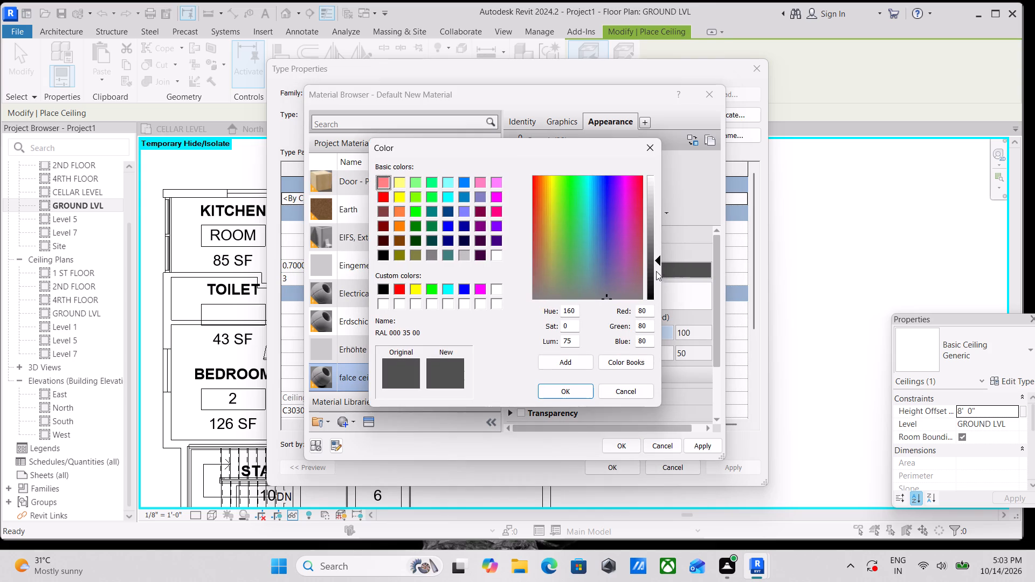
click(648, 140)
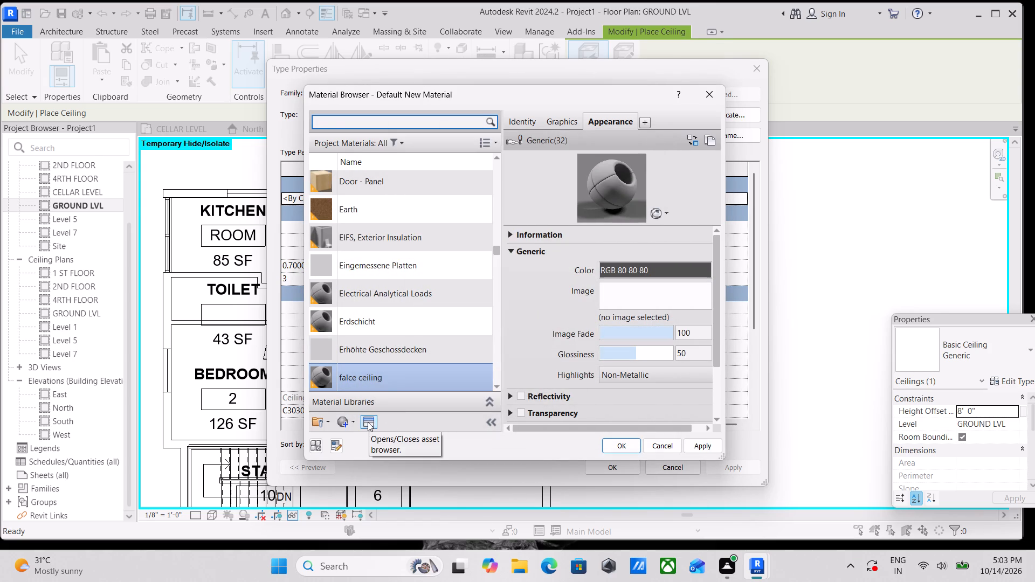
Open the Ceiling category of the Appearance Library in the asset browser for the falce ceiling material.
click(368, 422)
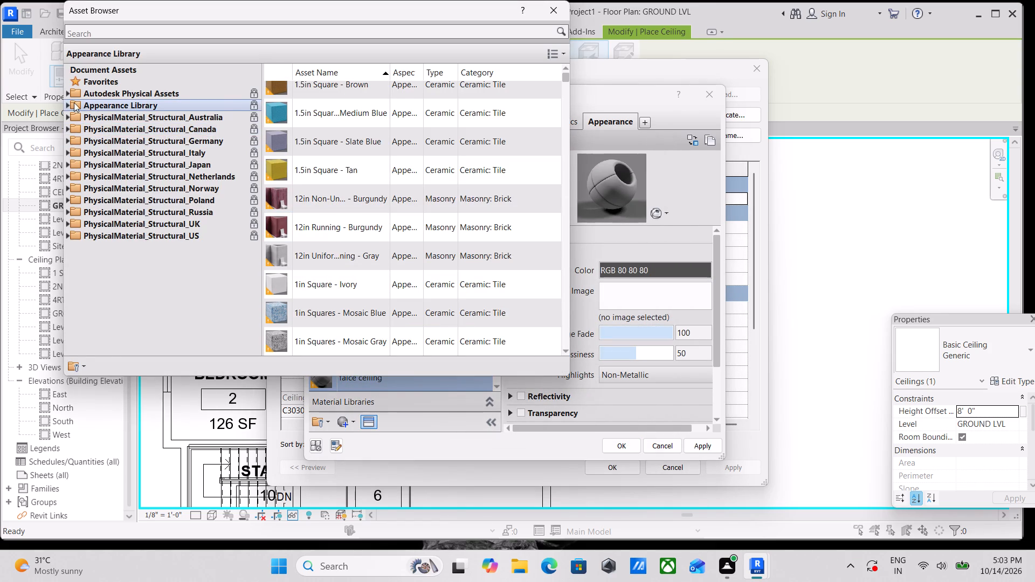
click(67, 102)
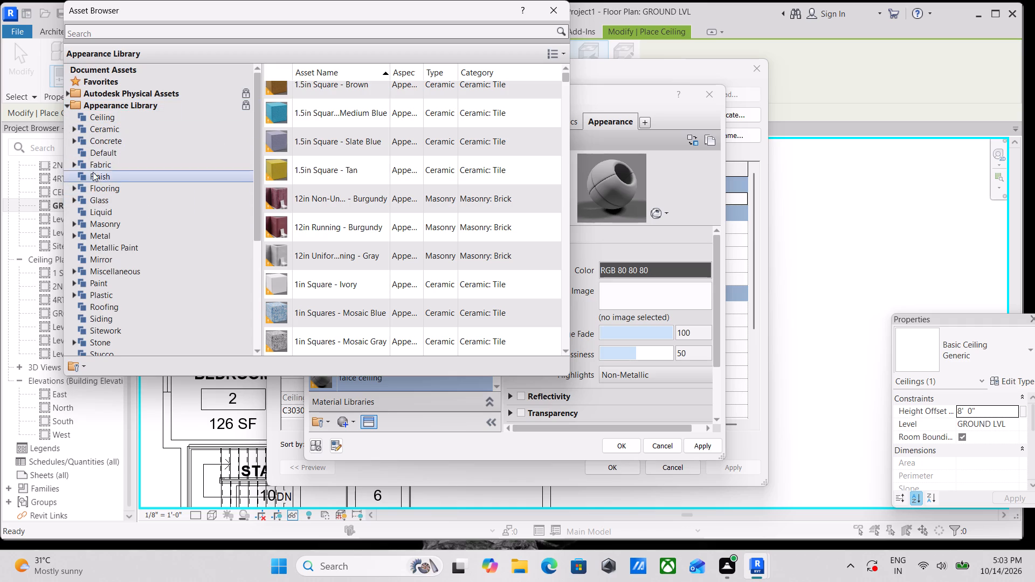
click(82, 115)
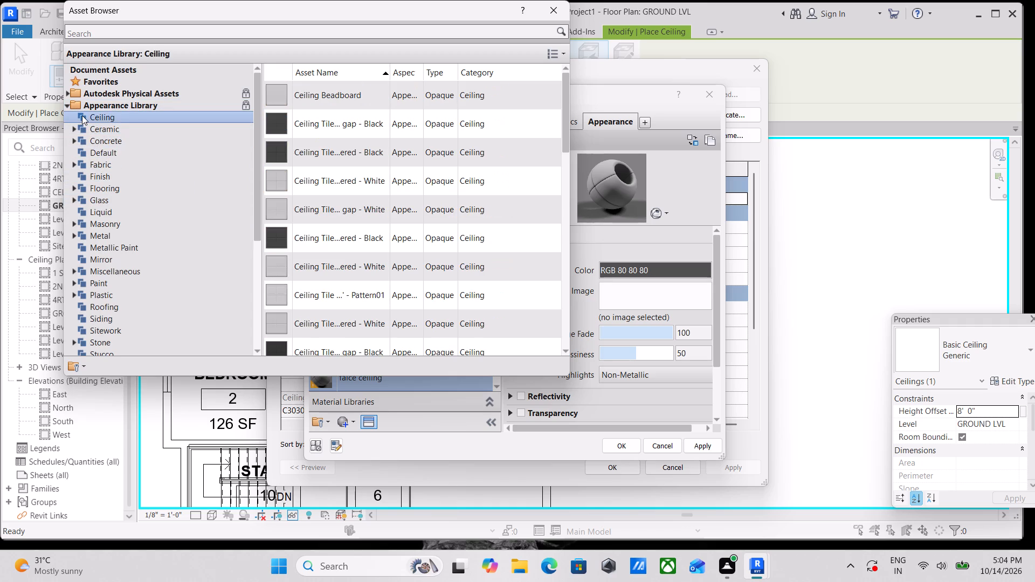
scroll(347, 196, down, 13)
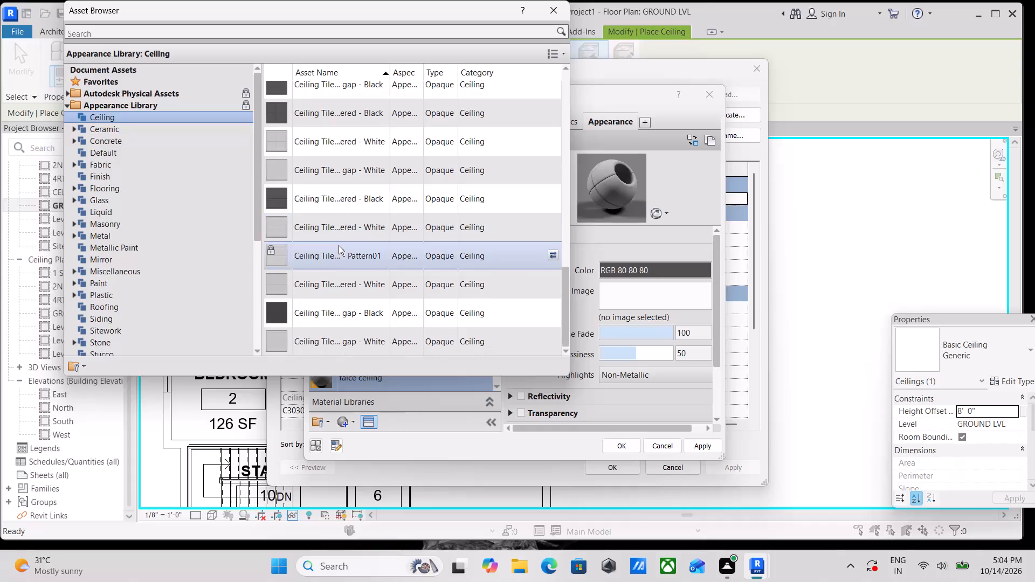
scroll(339, 245, down, 2)
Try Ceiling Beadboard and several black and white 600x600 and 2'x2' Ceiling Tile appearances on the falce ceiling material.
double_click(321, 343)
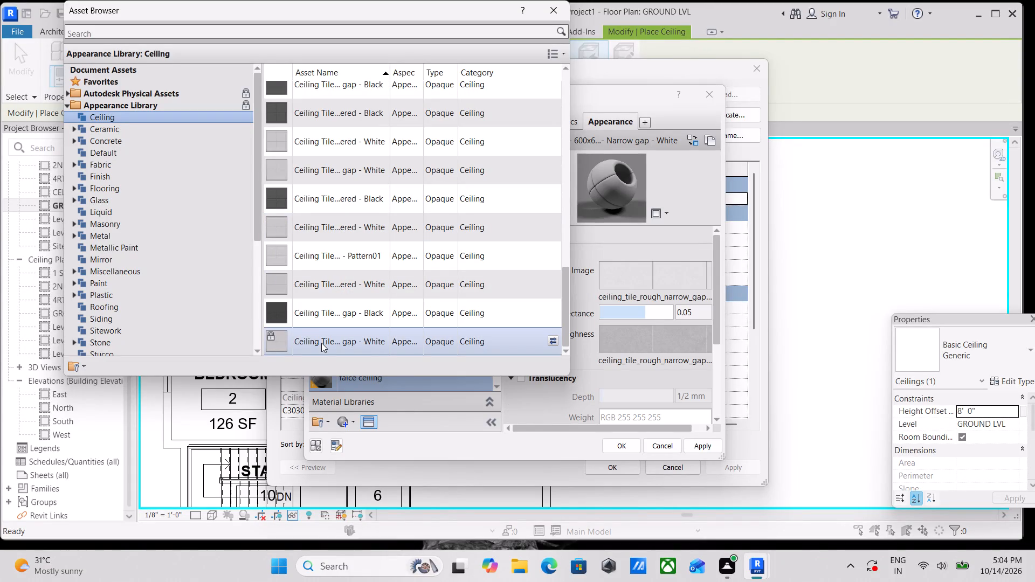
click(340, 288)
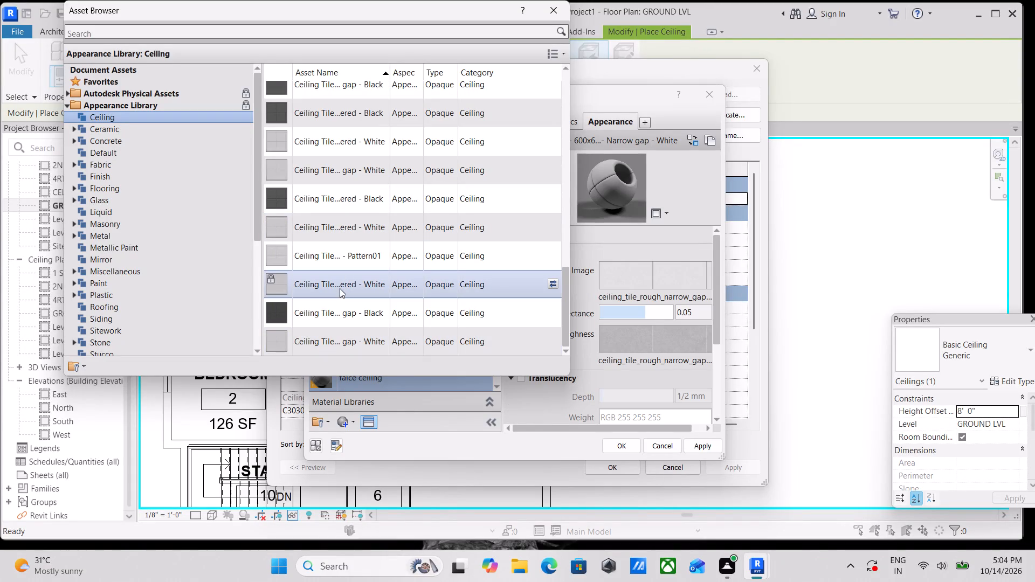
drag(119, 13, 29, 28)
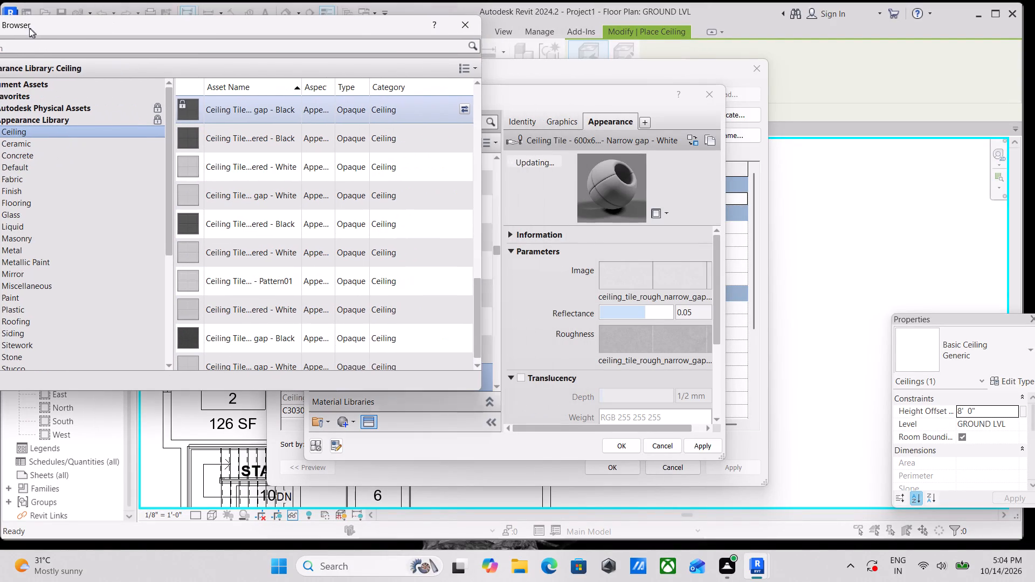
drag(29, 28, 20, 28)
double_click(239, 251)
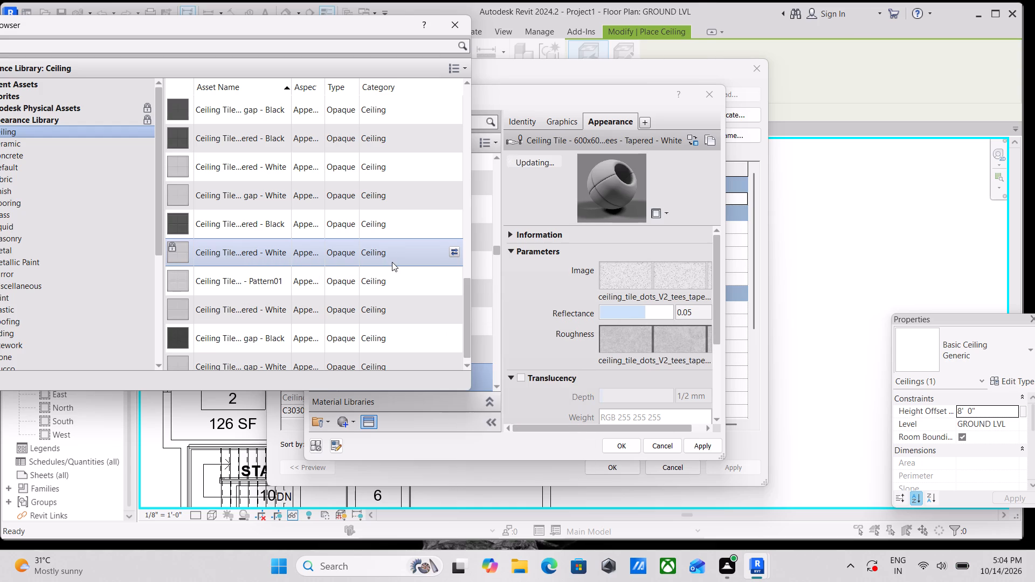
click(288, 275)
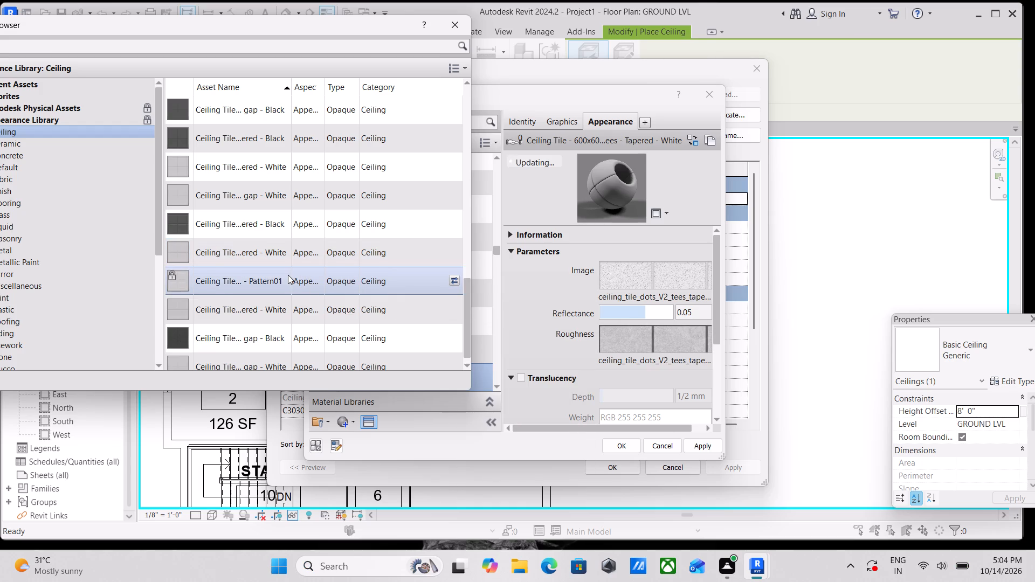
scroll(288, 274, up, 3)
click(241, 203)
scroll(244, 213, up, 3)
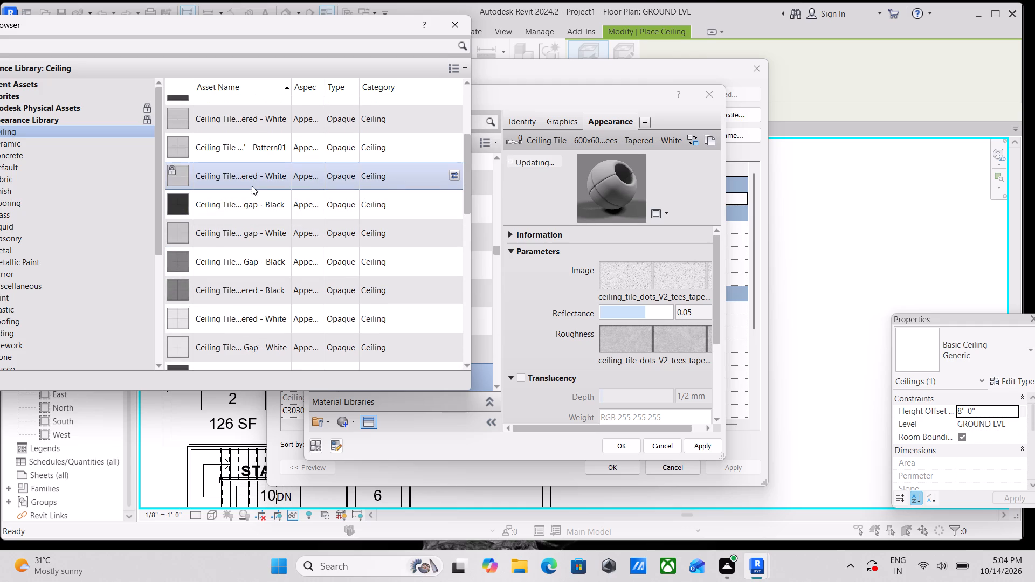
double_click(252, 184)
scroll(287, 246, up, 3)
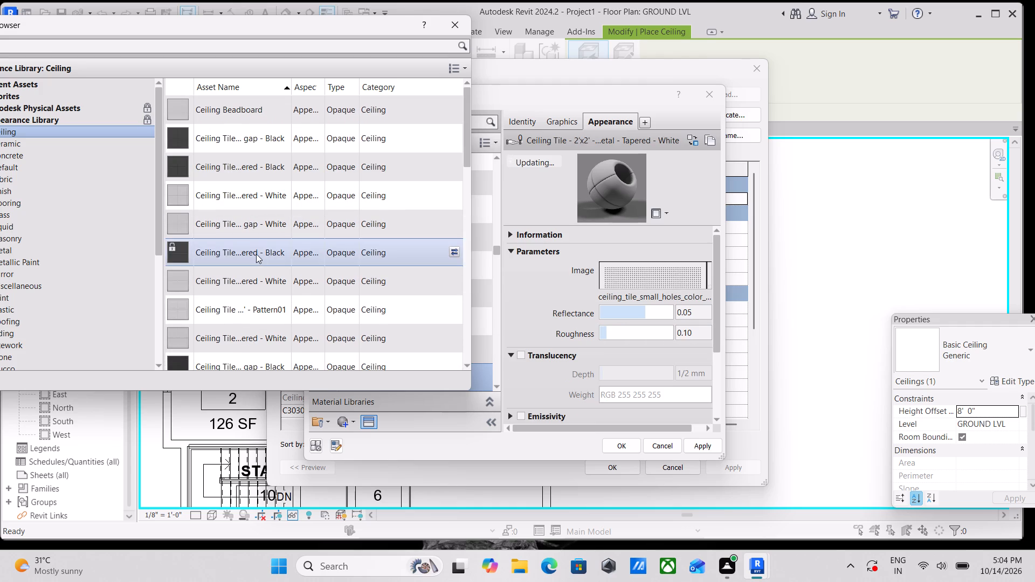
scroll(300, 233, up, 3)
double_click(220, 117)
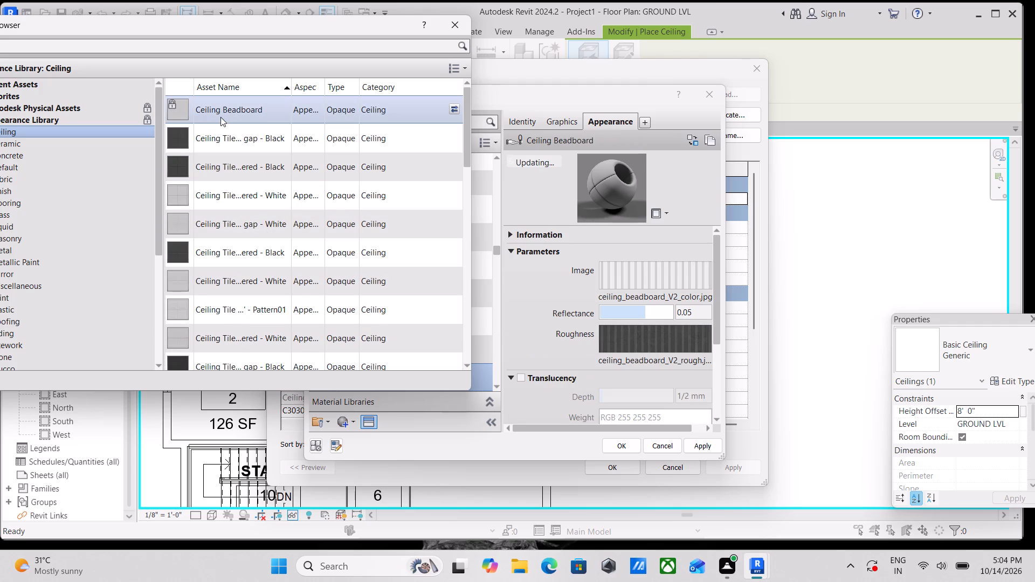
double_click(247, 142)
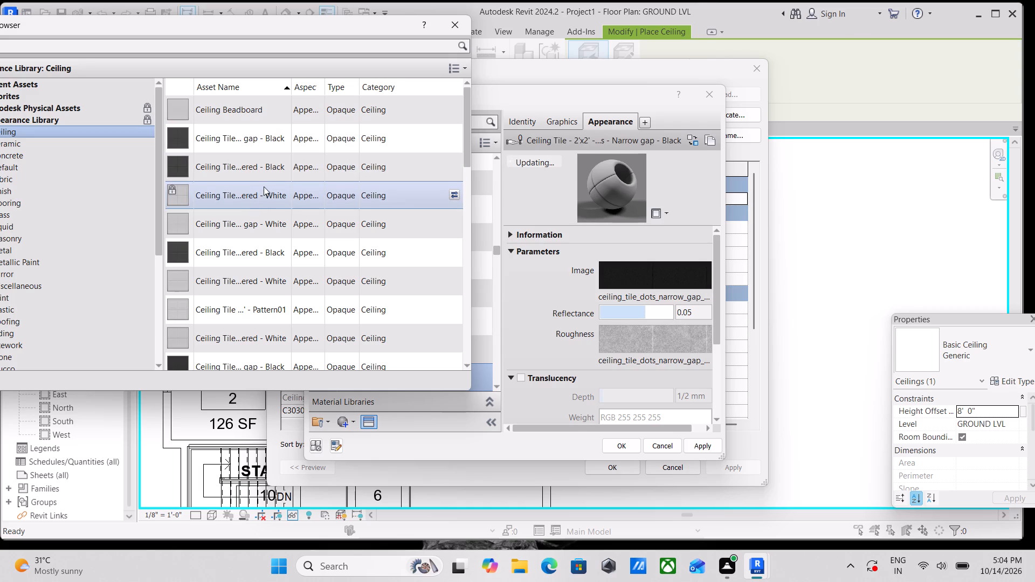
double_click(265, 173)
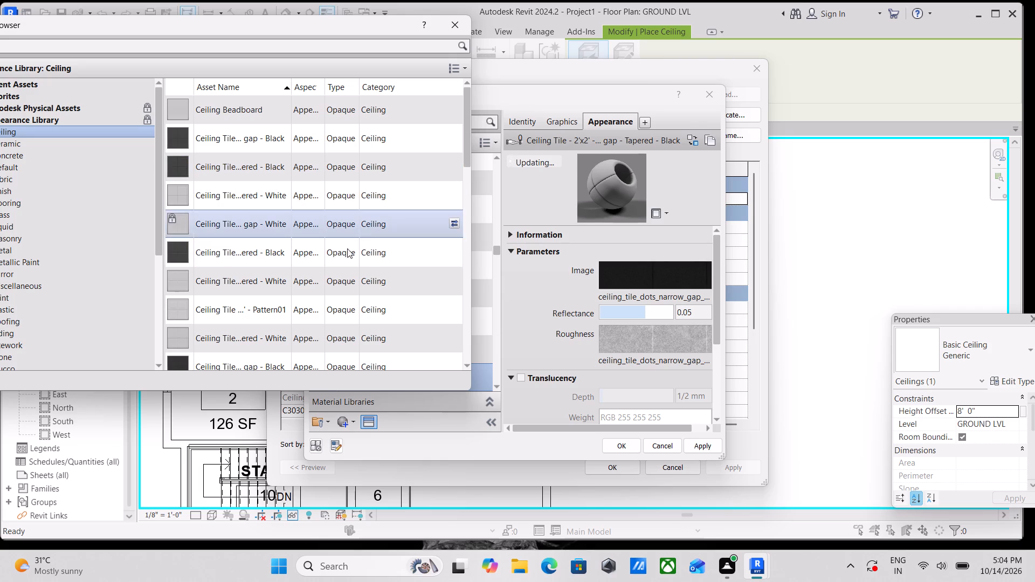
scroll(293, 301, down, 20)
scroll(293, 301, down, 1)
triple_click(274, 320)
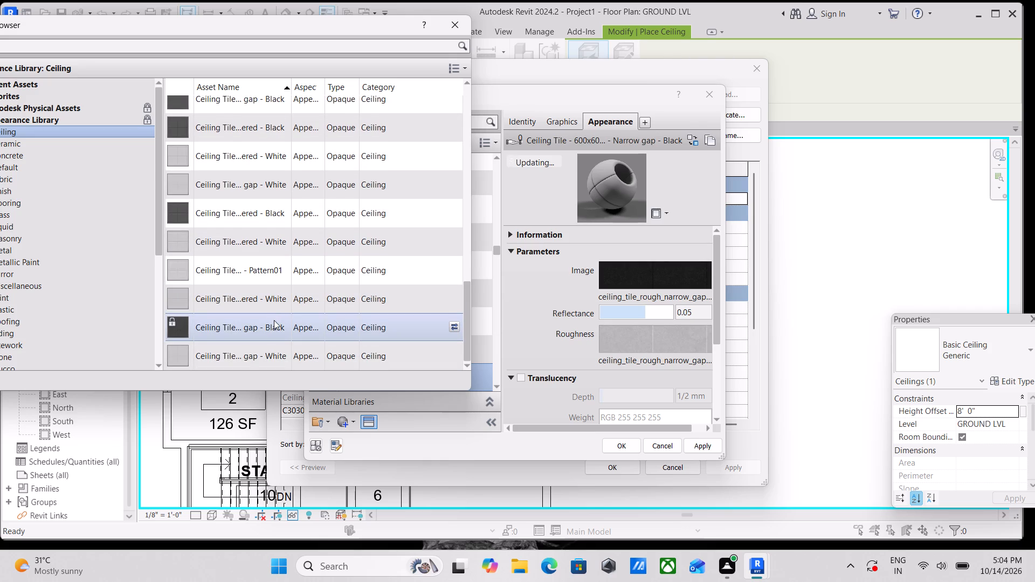
Assign the dotted "Ceiling Tile - 600x1... - Narrow Gap - White" appearance to the falce ceiling material and accept the material.
scroll(270, 285, up, 3)
double_click(240, 266)
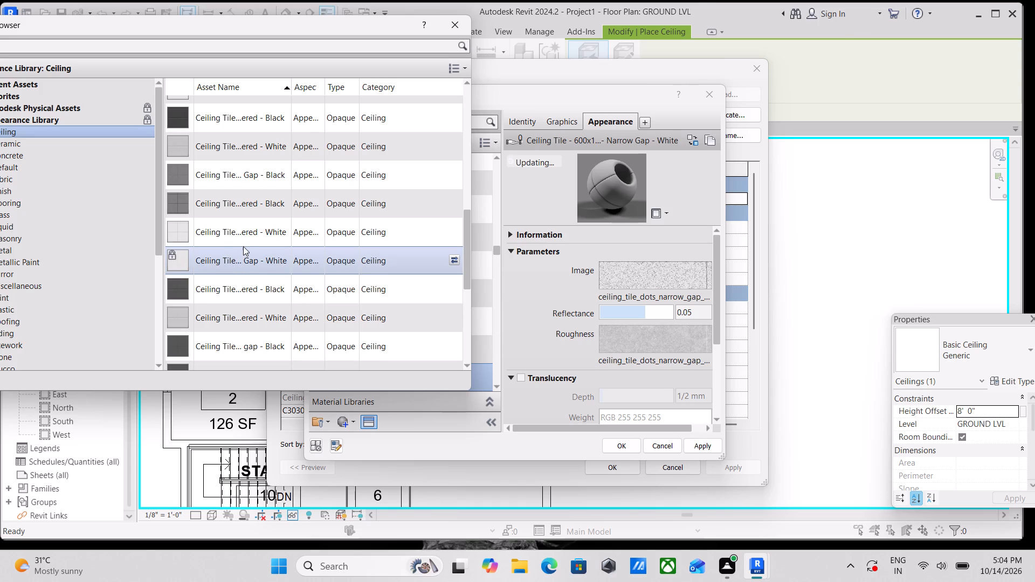
scroll(245, 245, up, 3)
scroll(245, 241, down, 3)
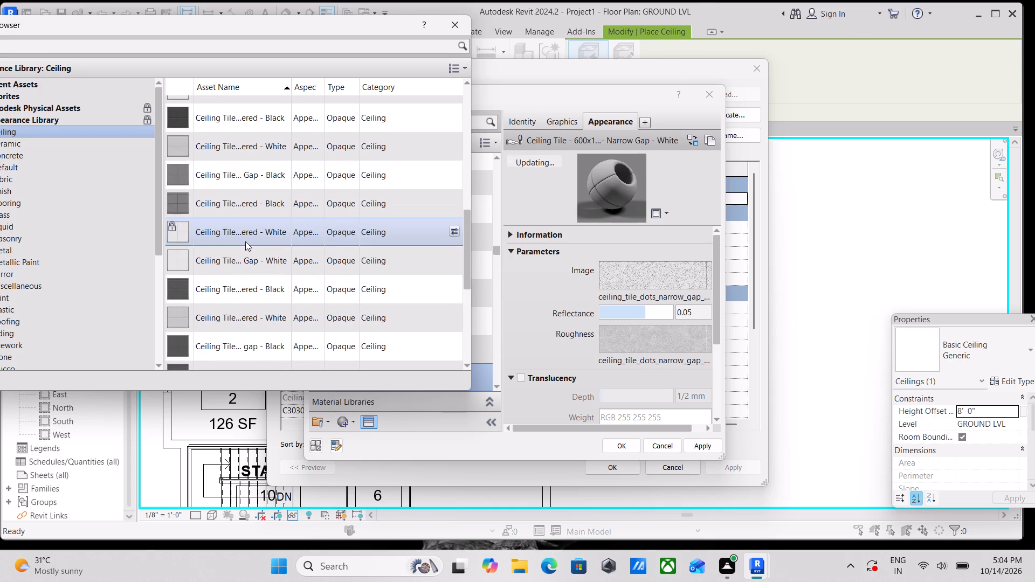
click(704, 446)
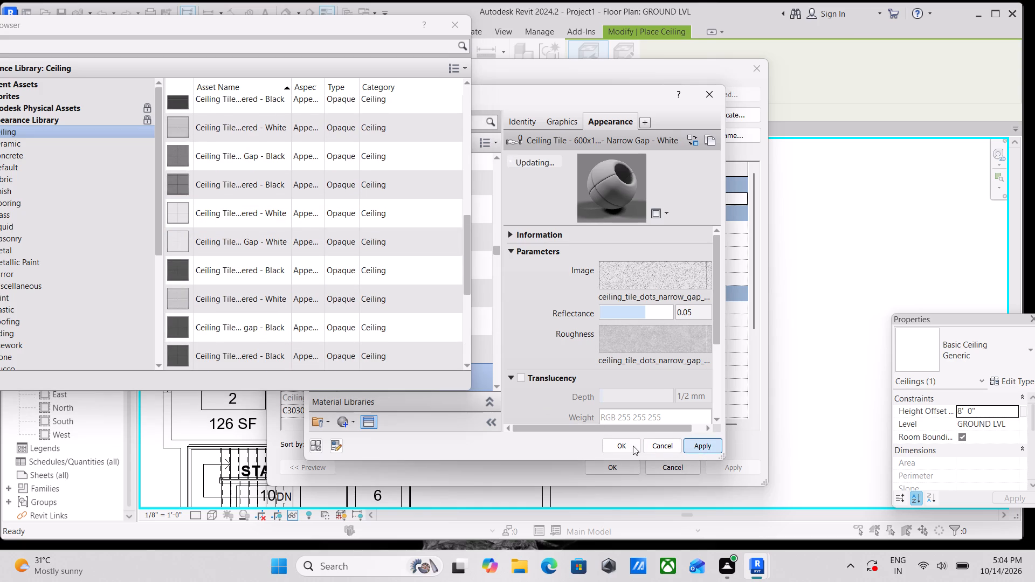
click(615, 443)
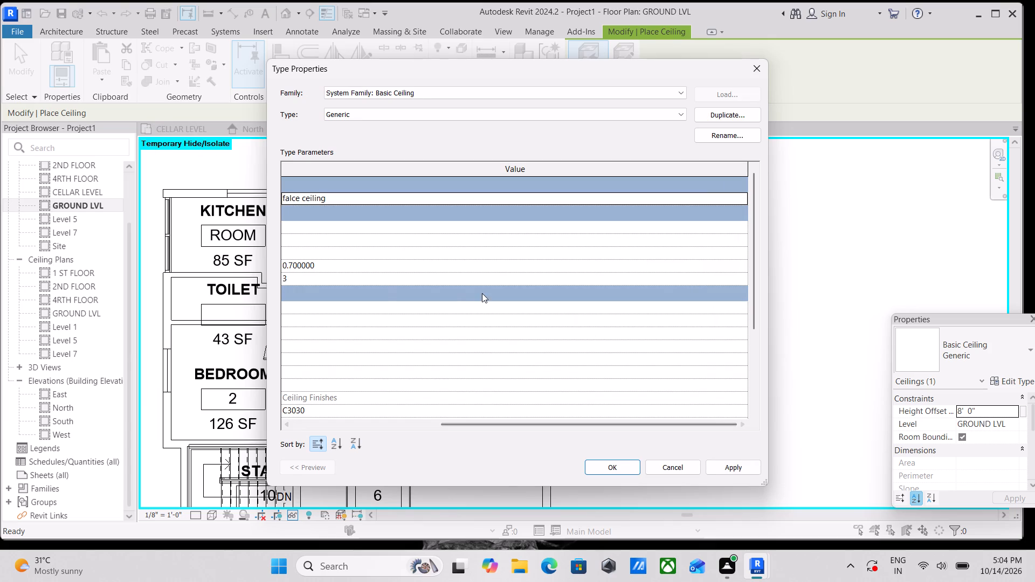
Examine the Generic ceiling type's parameters, from Materials and Finishes through Analytical Properties and Identity Data to IFC Parameters.
middle_drag(385, 290, 565, 311)
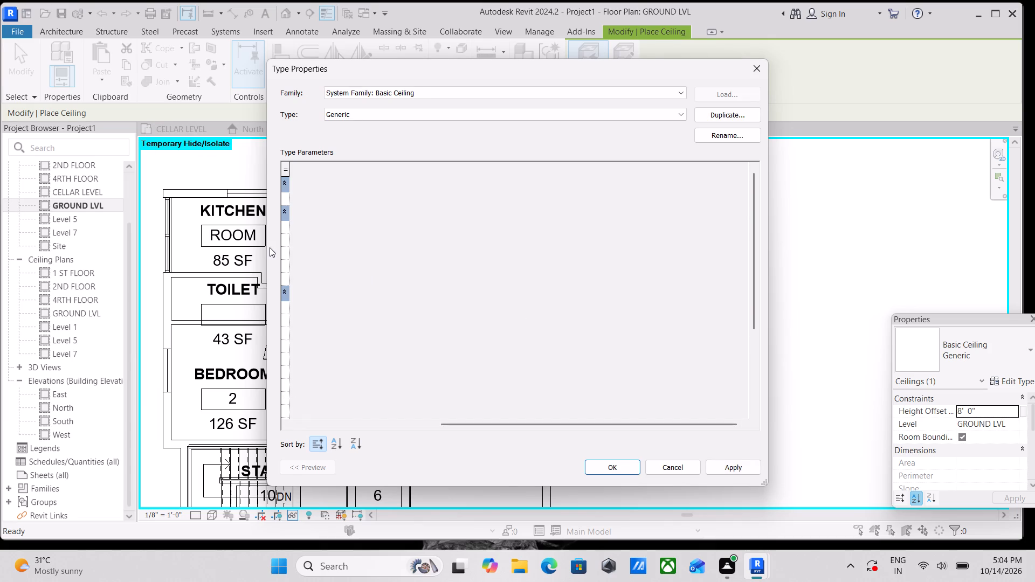
drag(283, 305, 374, 314)
scroll(637, 207, down, 3)
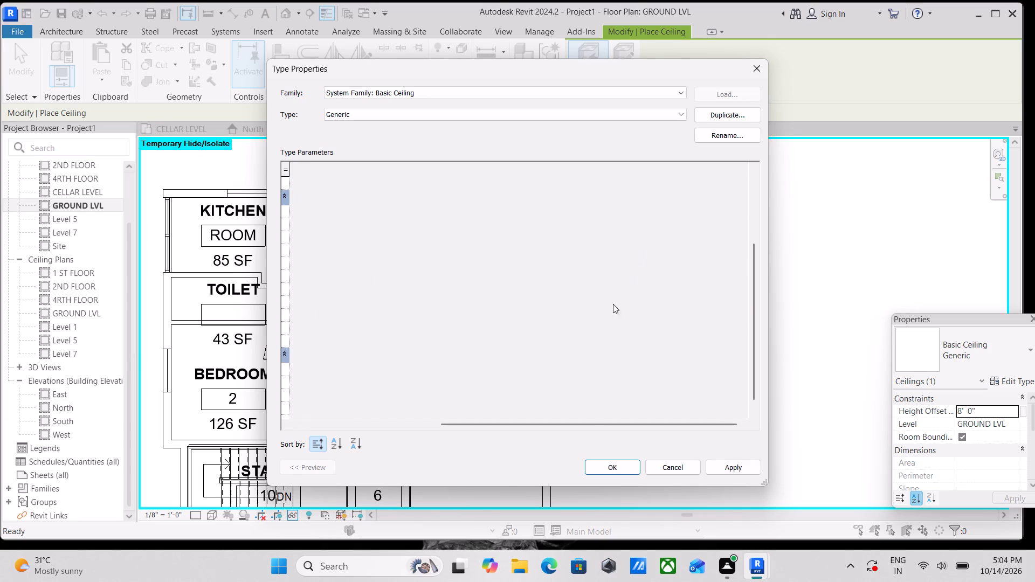
scroll(561, 366, down, 3)
drag(281, 182, 313, 200)
drag(289, 285, 399, 323)
click(393, 321)
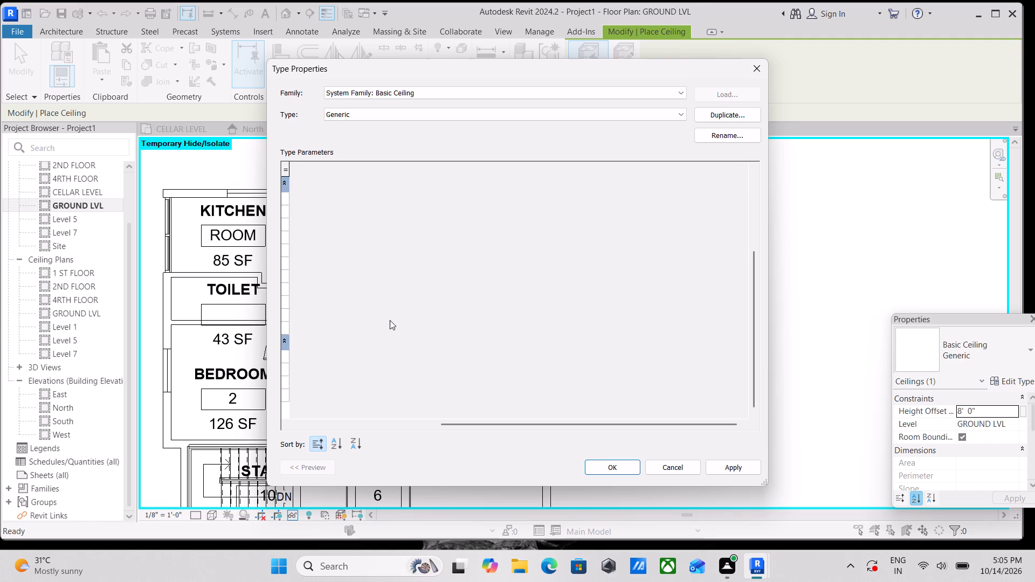
middle_drag(397, 319, 332, 314)
middle_drag(395, 316, 299, 314)
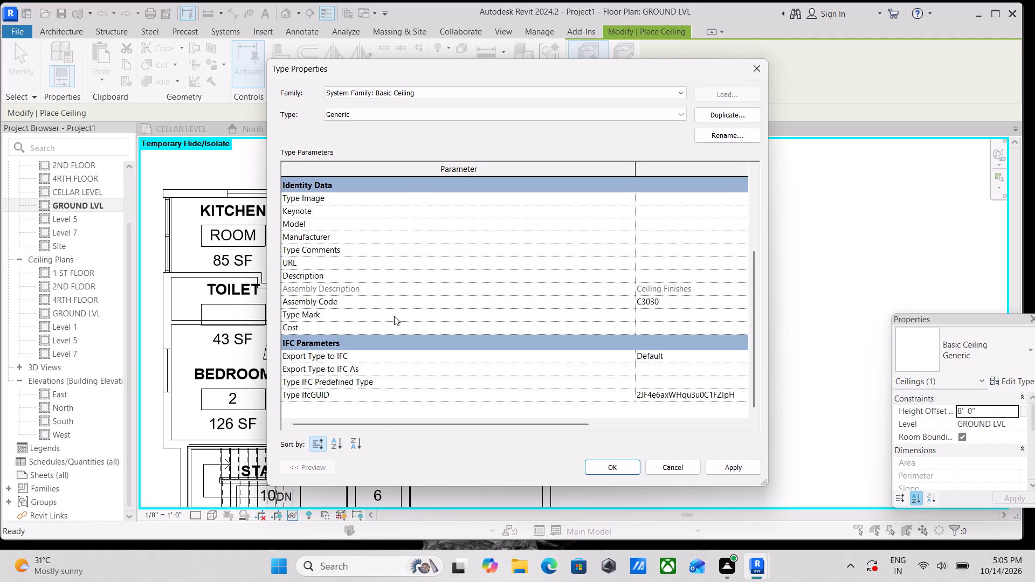
middle_drag(394, 316, 288, 314)
middle_drag(419, 318, 329, 313)
scroll(315, 223, up, 6)
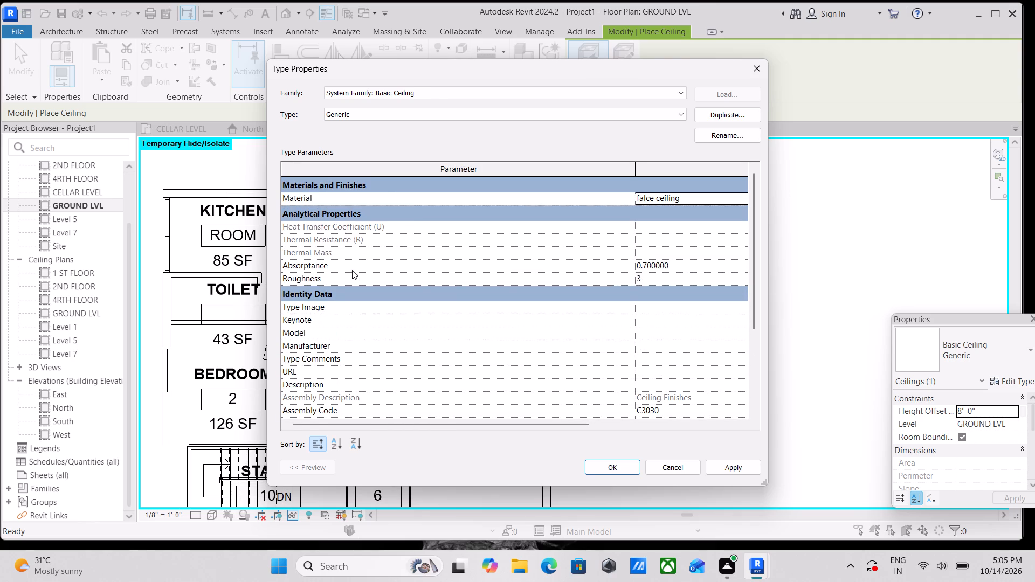
middle_drag(297, 255, 305, 190)
middle_drag(305, 190, 313, 219)
middle_drag(280, 266, 293, 327)
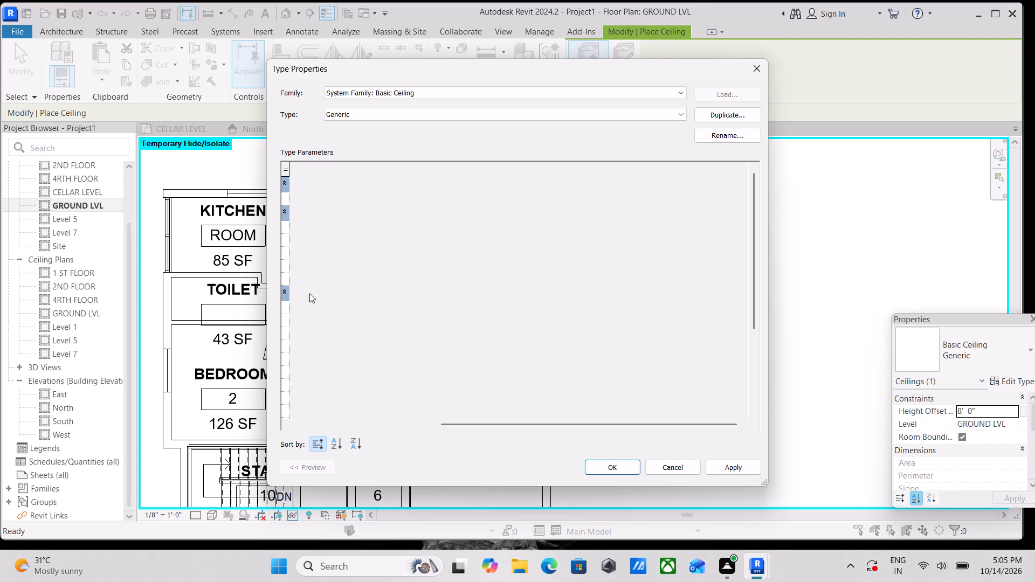
middle_drag(310, 292, 560, 303)
middle_drag(540, 314, 420, 311)
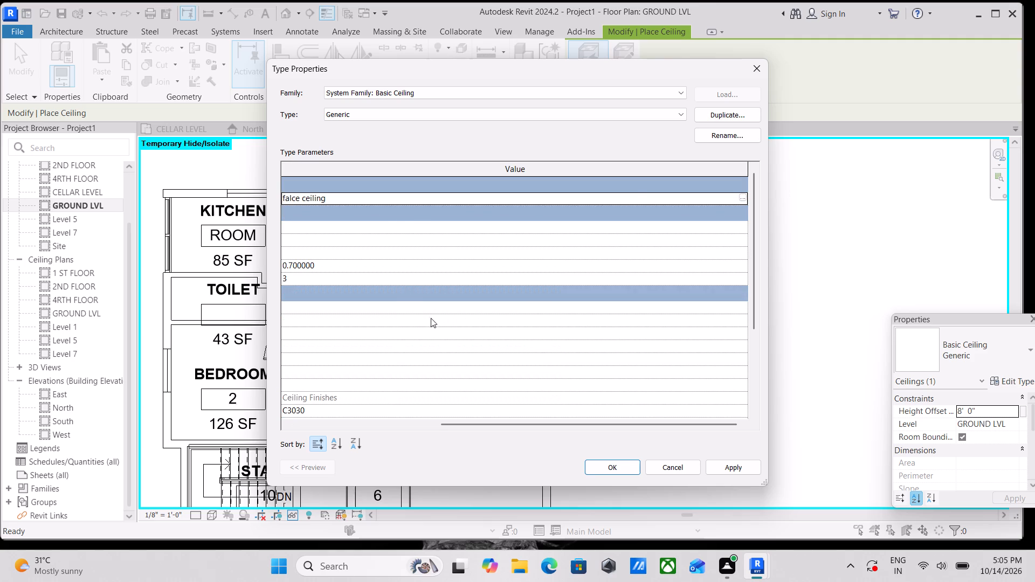
middle_drag(440, 316, 305, 310)
middle_drag(388, 316, 127, 307)
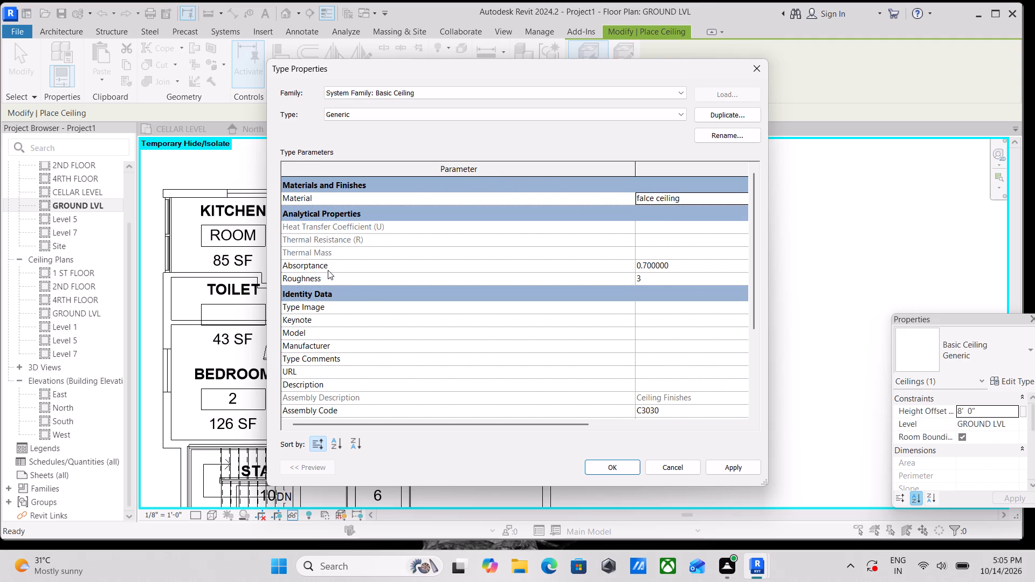
scroll(333, 232, up, 3)
scroll(333, 245, down, 6)
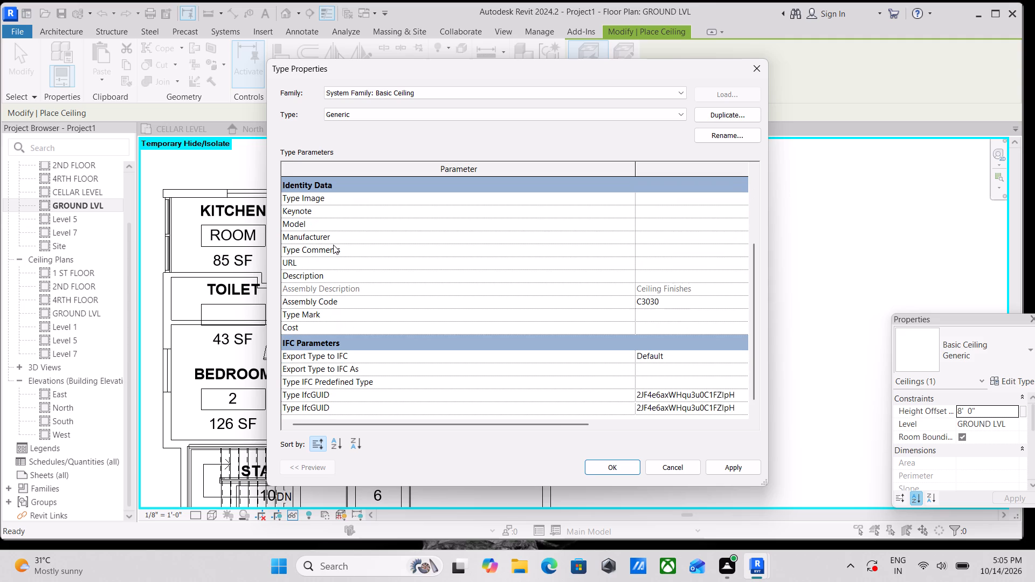
scroll(333, 245, down, 2)
scroll(333, 245, up, 4)
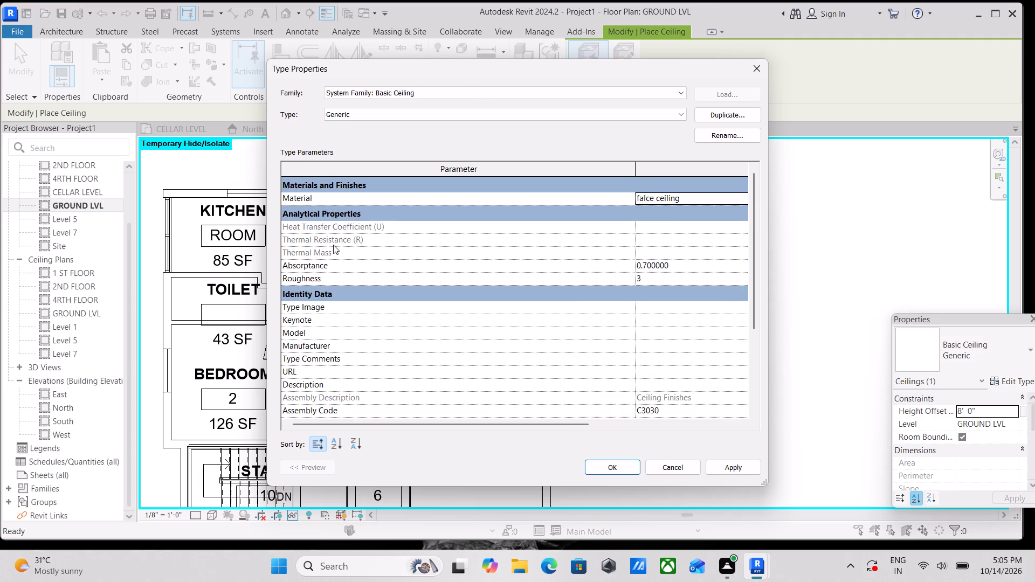
scroll(333, 245, up, 4)
Apply the falce ceiling material to the Basic Ceiling Generic type and accept the type properties.
click(983, 412)
click(985, 412)
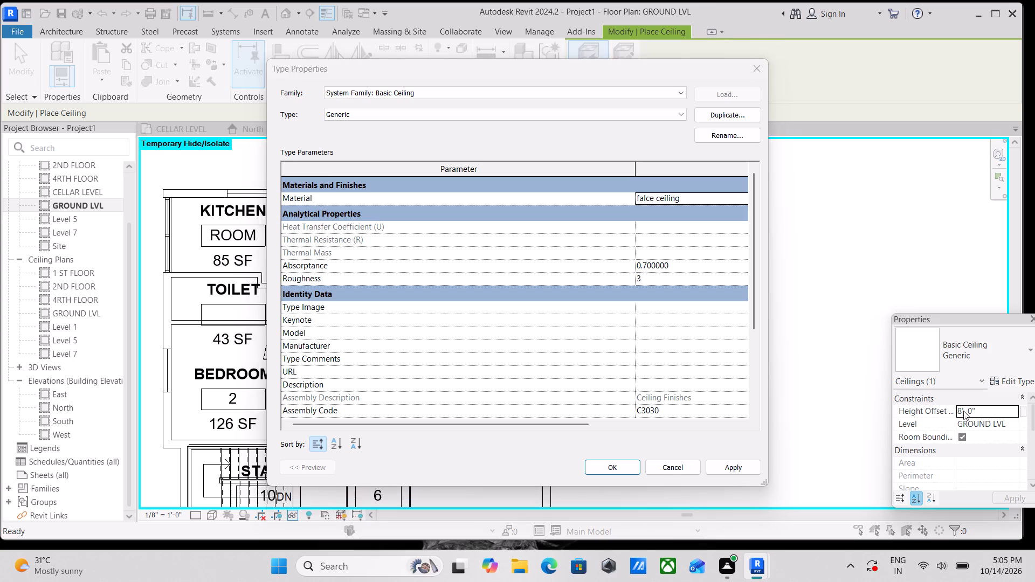
click(736, 467)
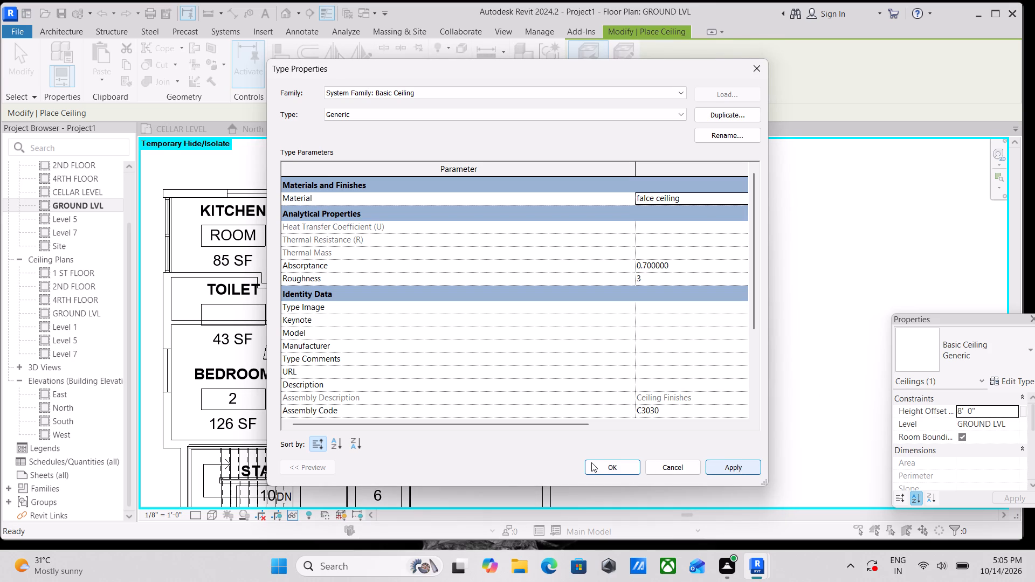
click(591, 463)
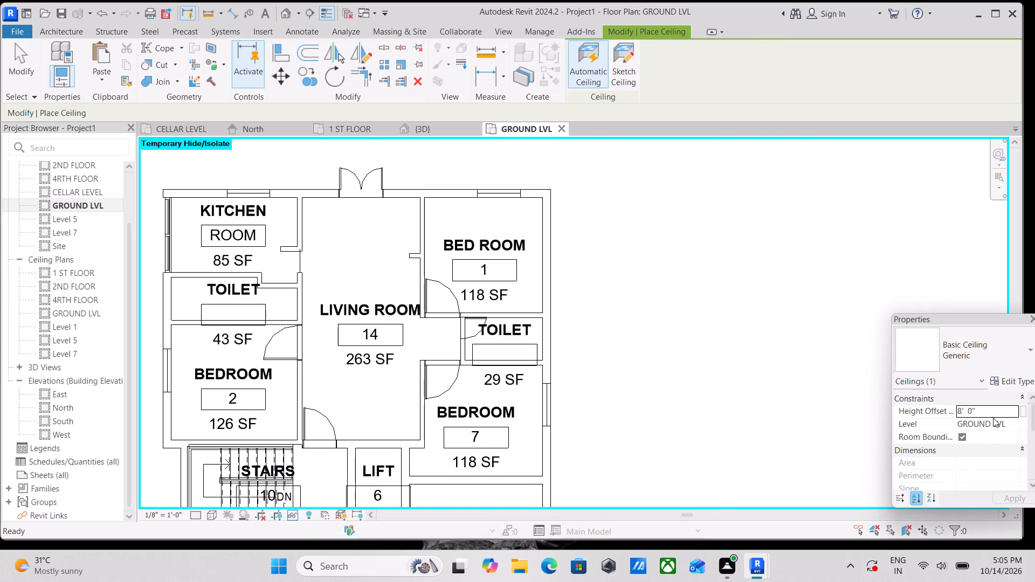
Place an automatic Generic ceiling in Bed Room 1 on the ground level with a height offset of 9' 8".
click(990, 408)
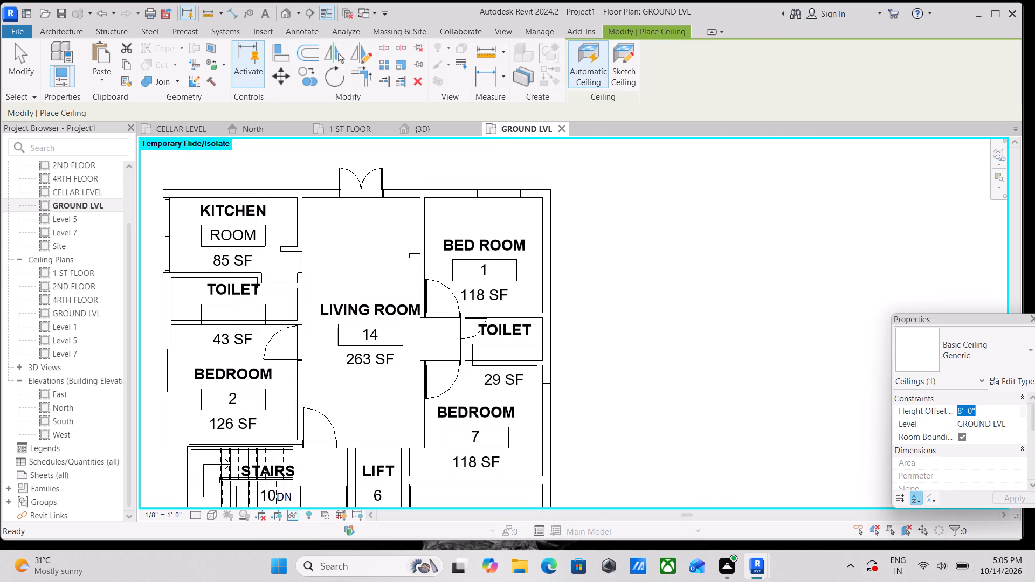
key(9)
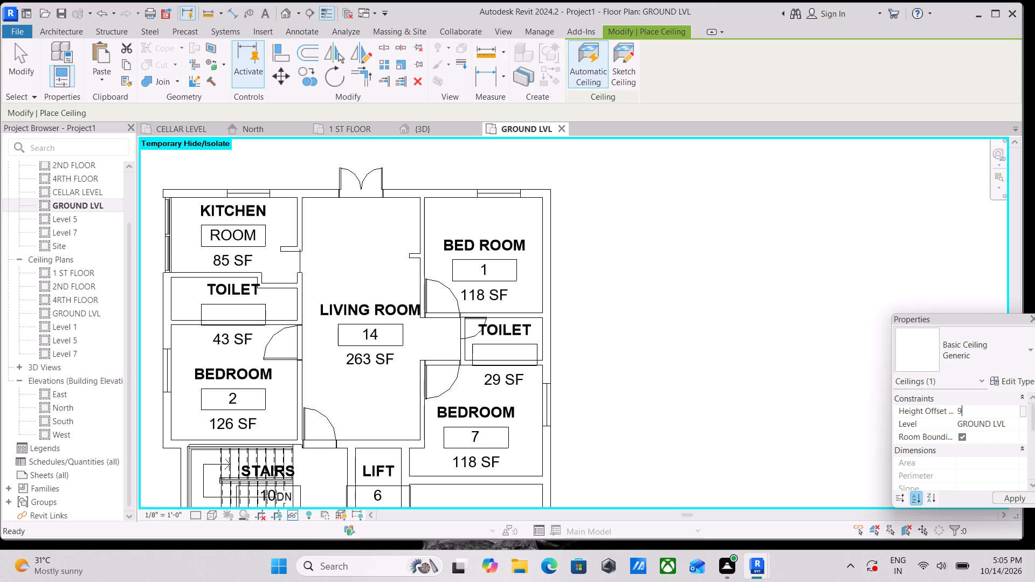
key(apostrophe)
key(6)
key(BackSpace)
key(8)
key(shift+quotedbl)
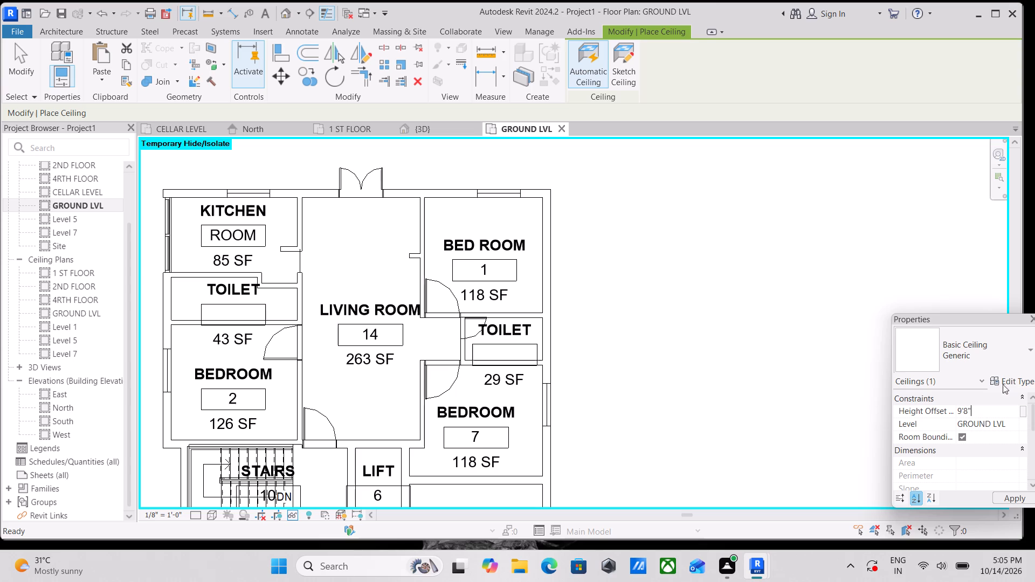
click(442, 205)
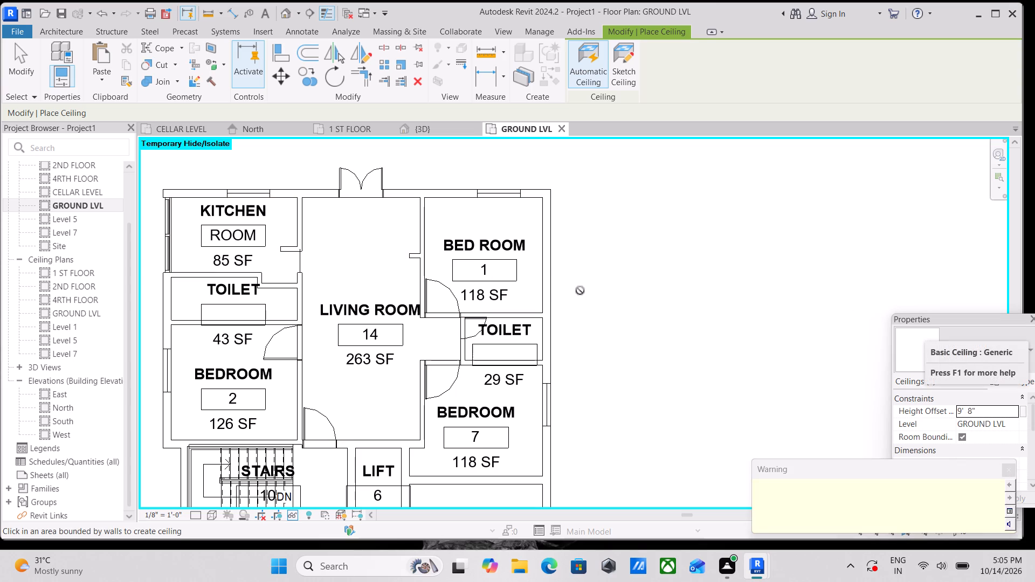
key(Escape)
Place a perspective camera in Bed Room 1's outer corner near the window, aimed diagonally toward the Living Room label.
scroll(460, 235, up, 3)
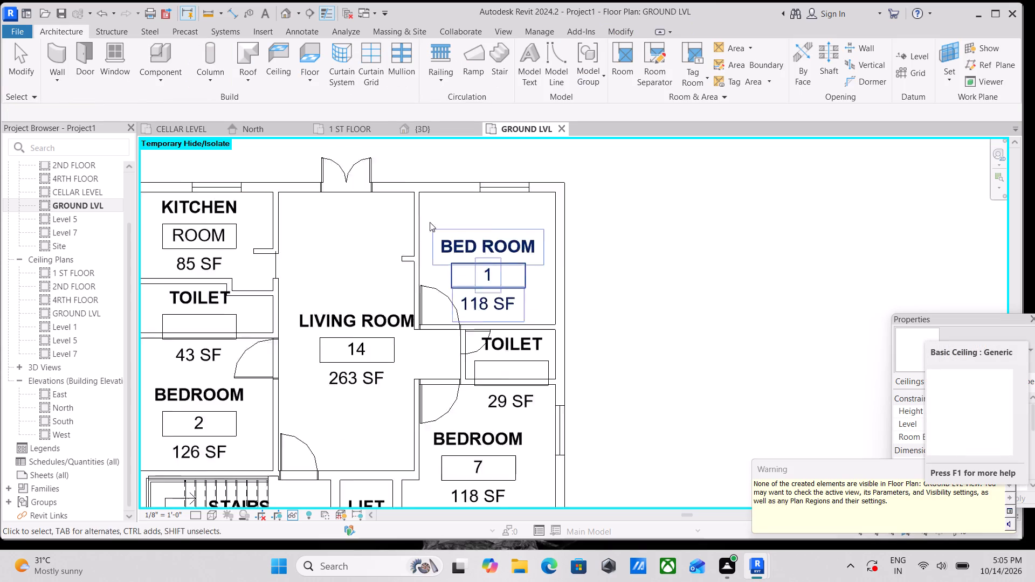
middle_drag(431, 218, 382, 265)
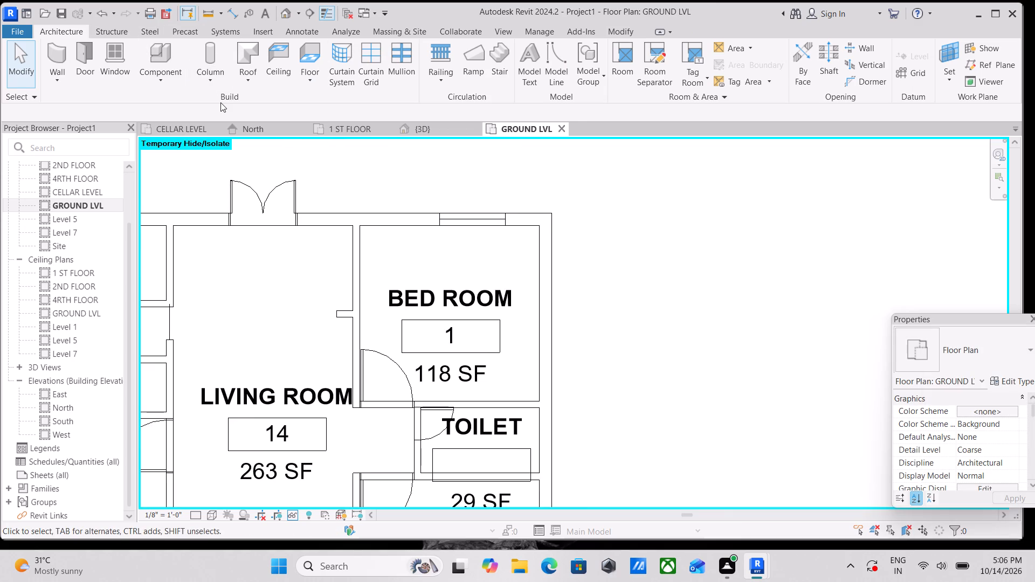
click(251, 78)
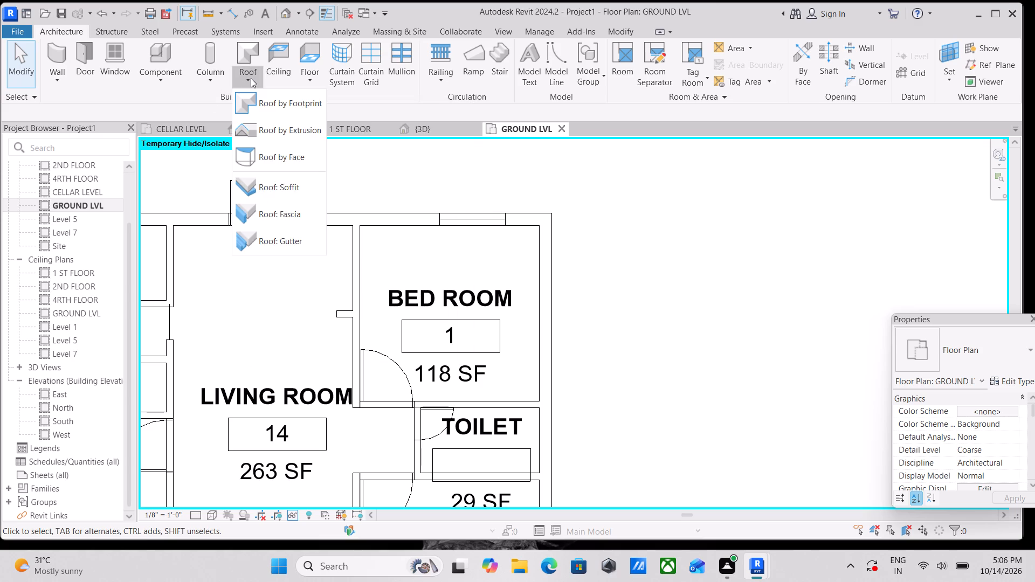
click(251, 78)
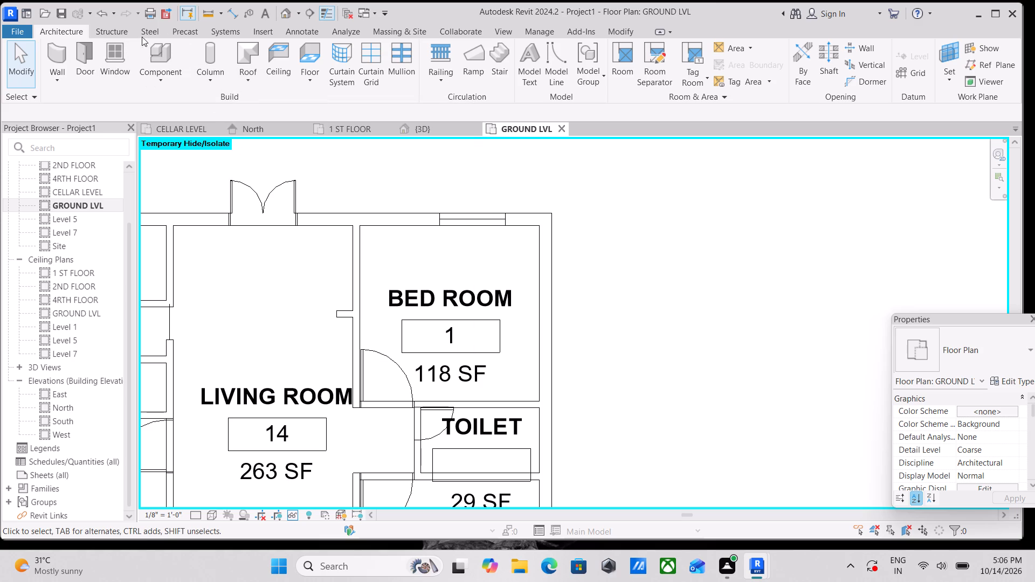
click(300, 13)
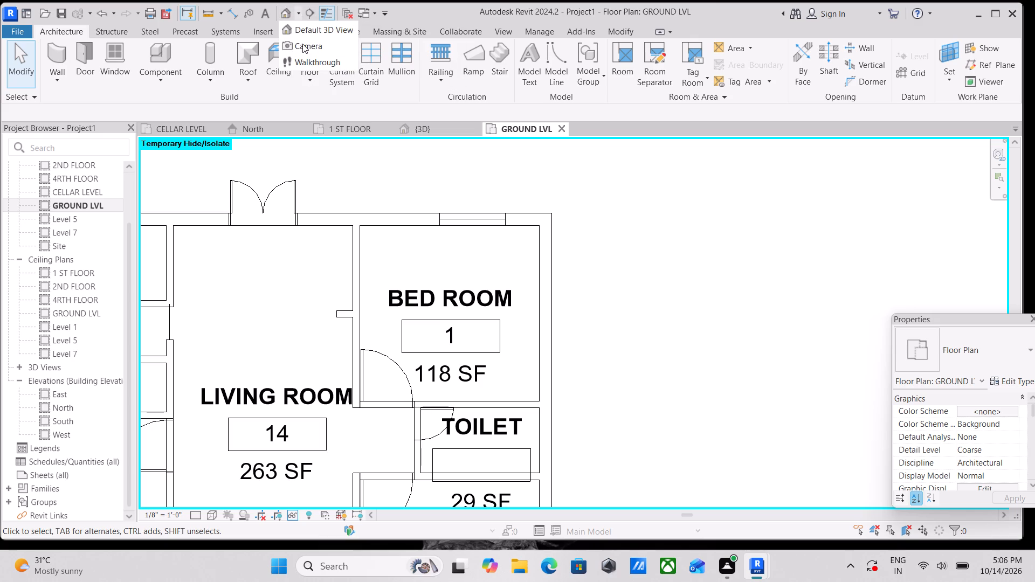
click(302, 44)
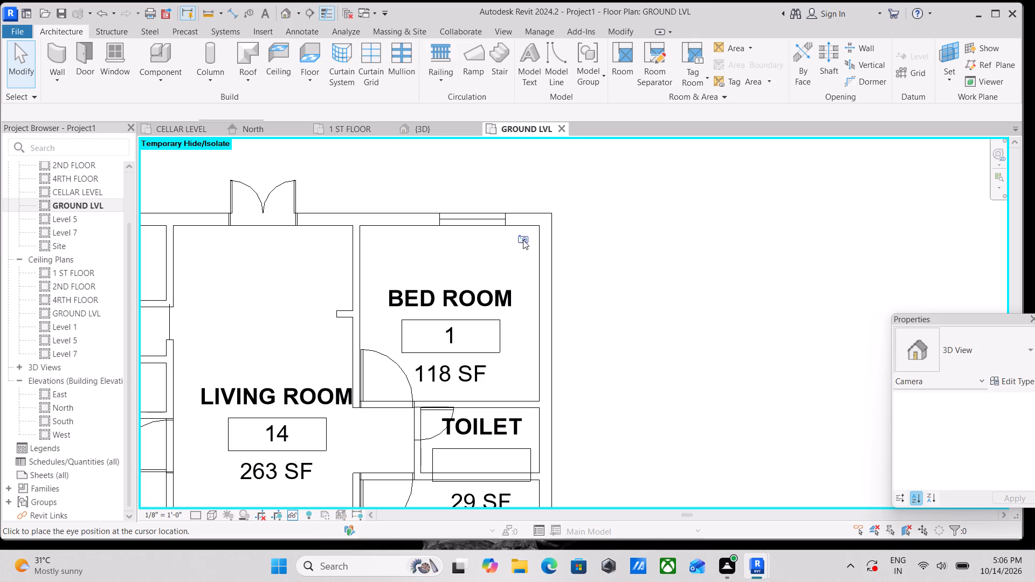
click(520, 242)
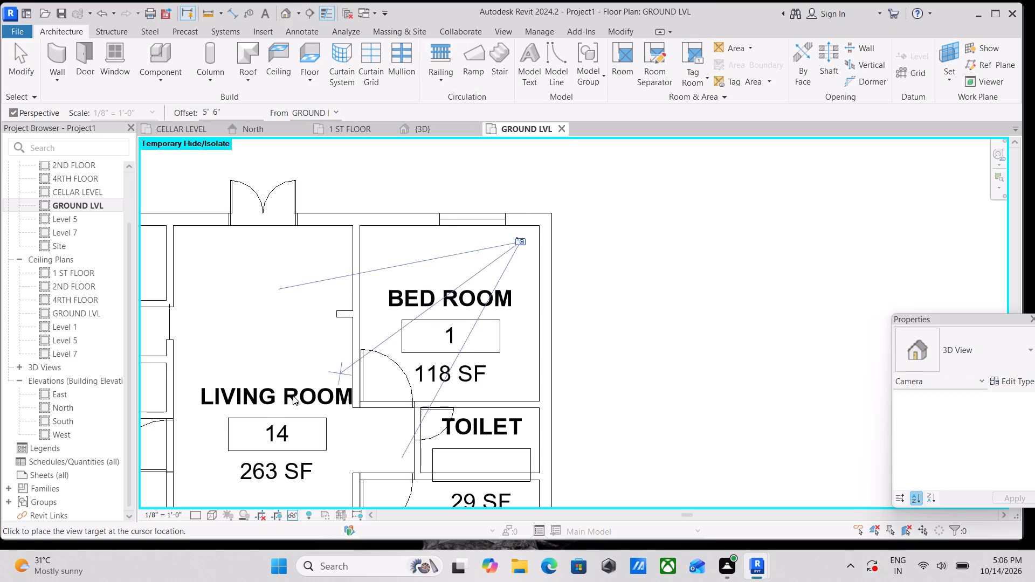
click(262, 414)
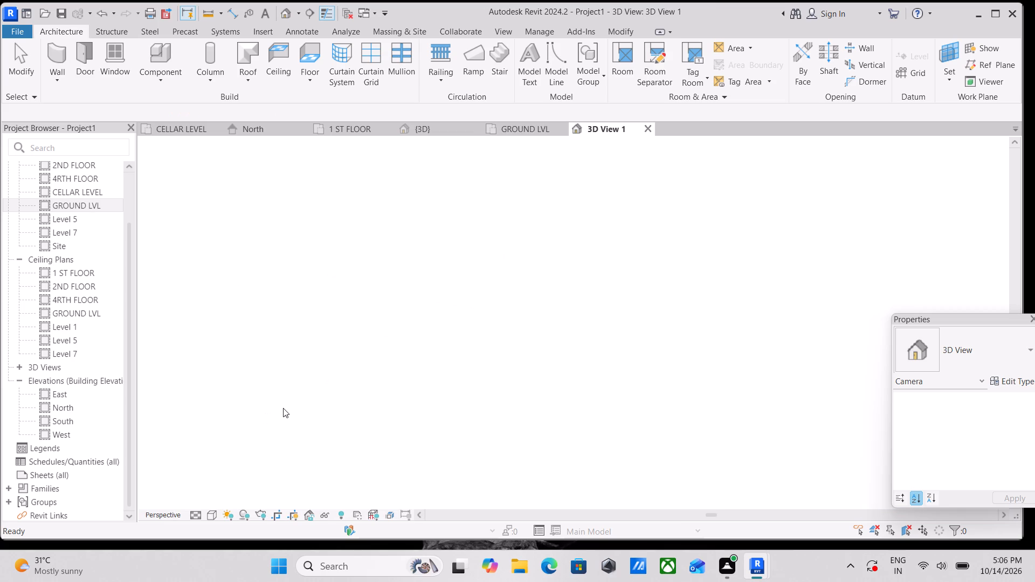
Enlarge the new camera view's crop region sideways beyond the door and upward to take in the ceiling.
scroll(307, 408, down, 3)
scroll(351, 396, down, 5)
middle_drag(363, 390, 392, 368)
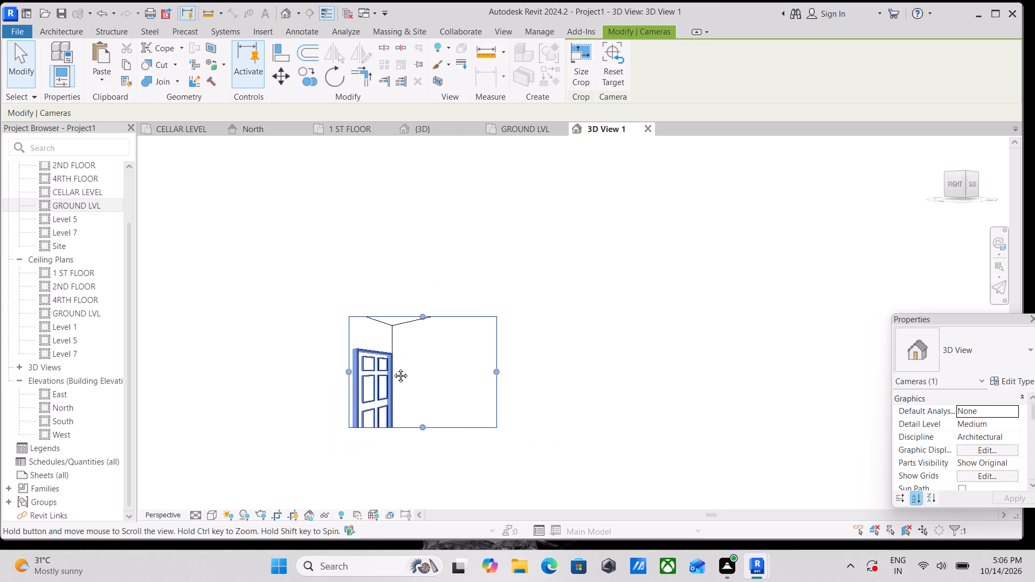
middle_drag(392, 368, 403, 356)
drag(385, 336, 298, 352)
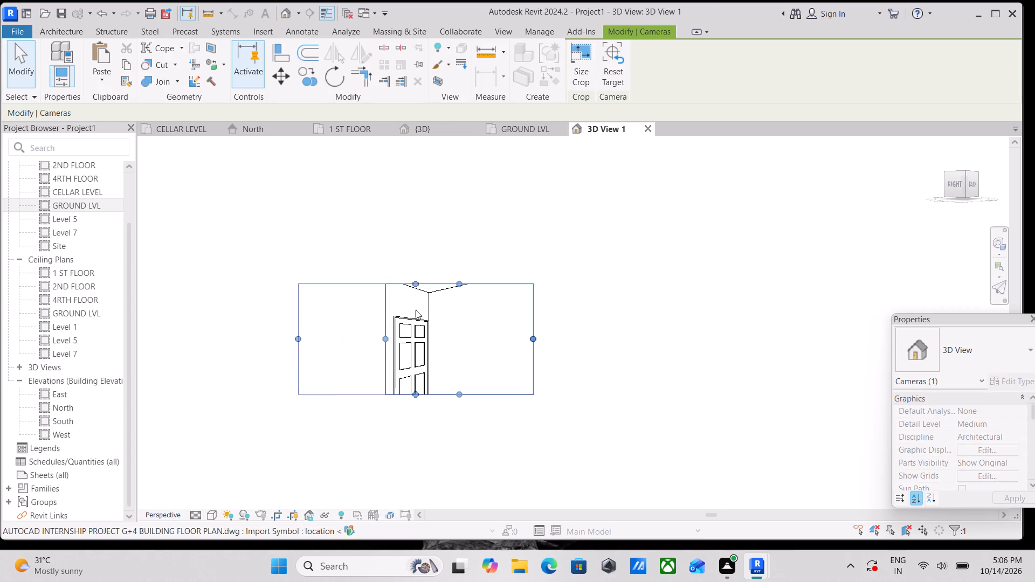
drag(416, 281, 442, 158)
scroll(492, 294, up, 2)
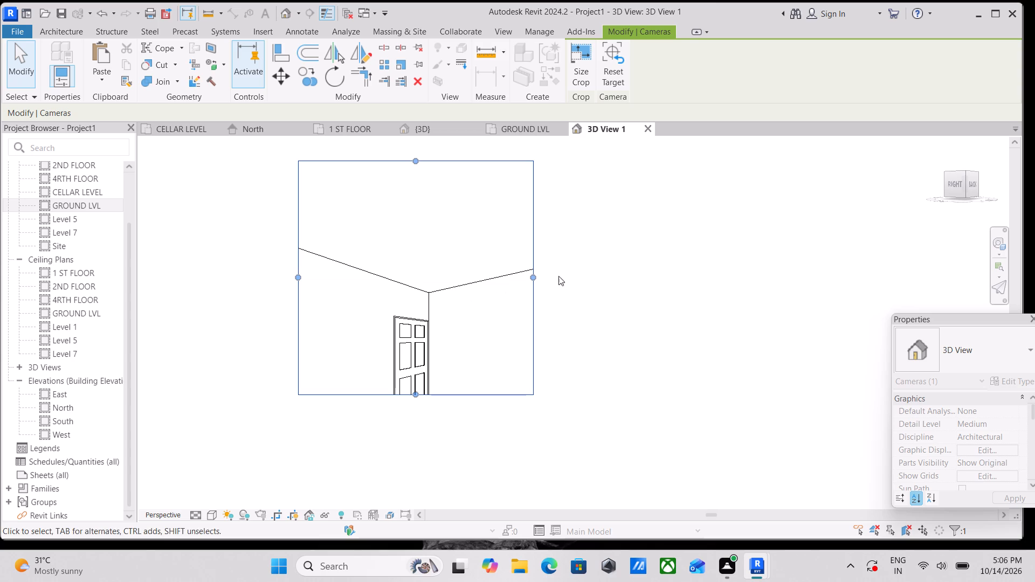
Display the camera view with realistic material textures and examine the ceiling finish above the bedroom door.
click(212, 515)
click(228, 496)
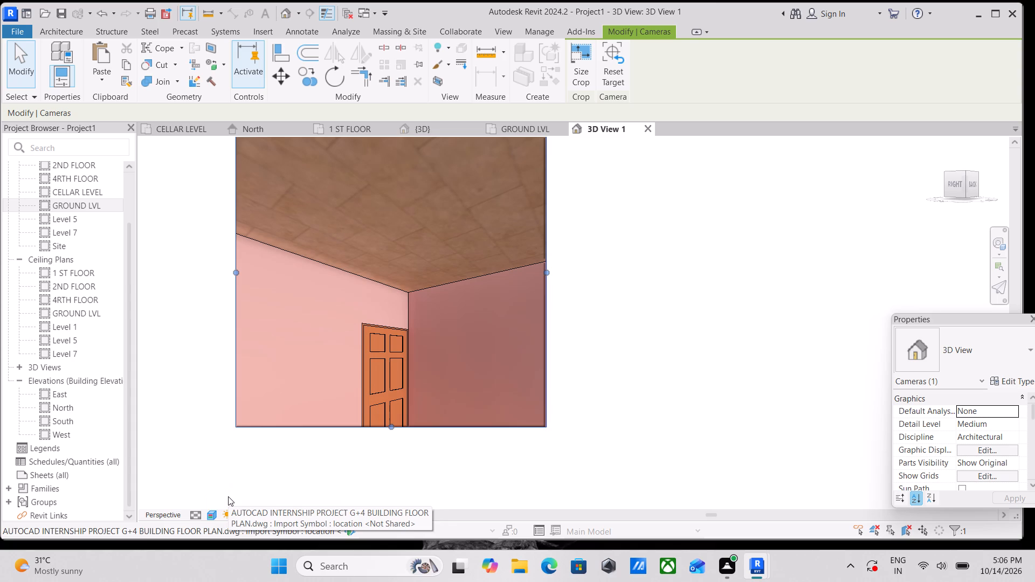
scroll(365, 425, up, 3)
scroll(454, 369, down, 2)
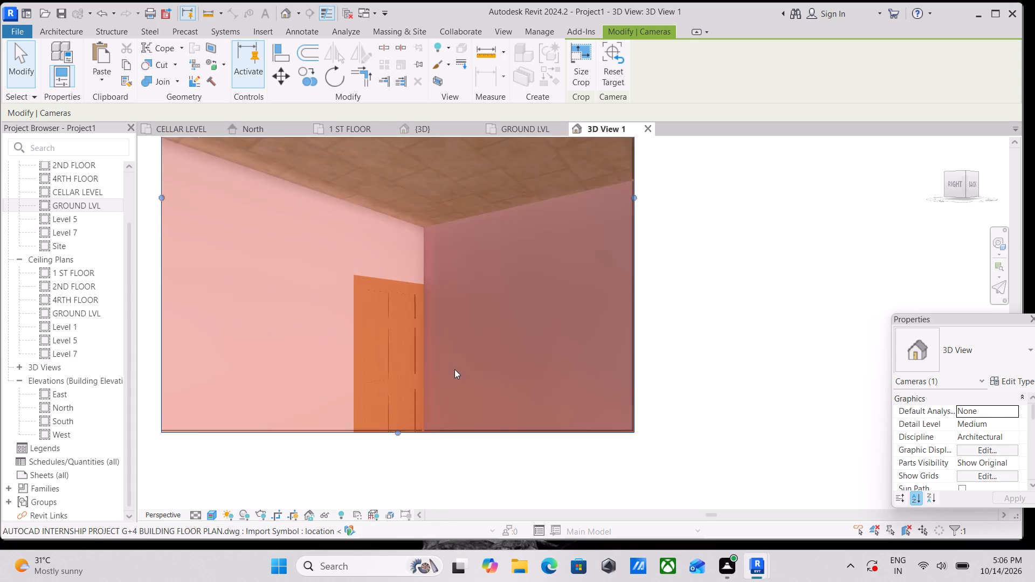
scroll(454, 369, down, 4)
middle_drag(456, 369, 443, 410)
middle_drag(422, 350, 407, 406)
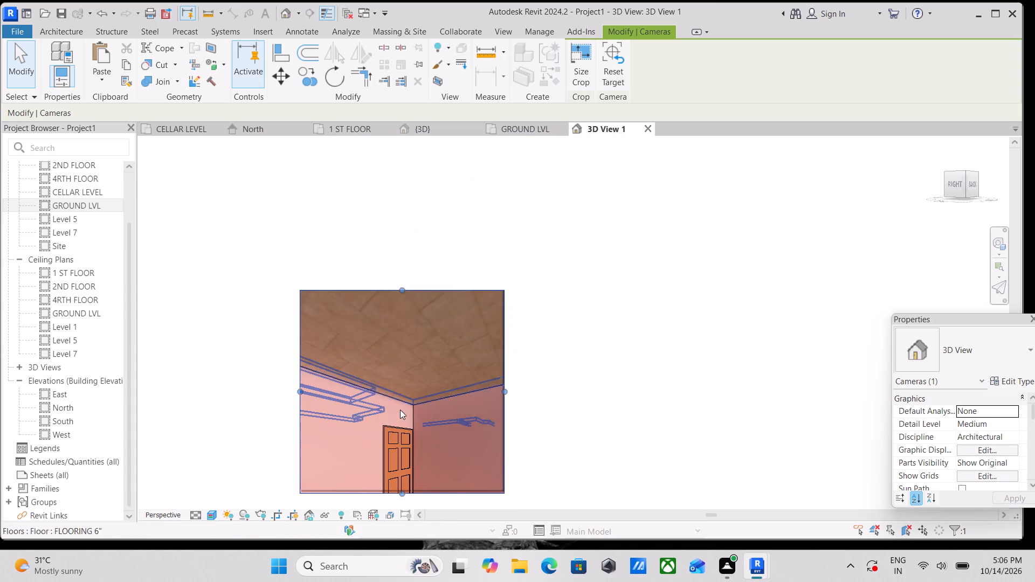
scroll(390, 344, up, 3)
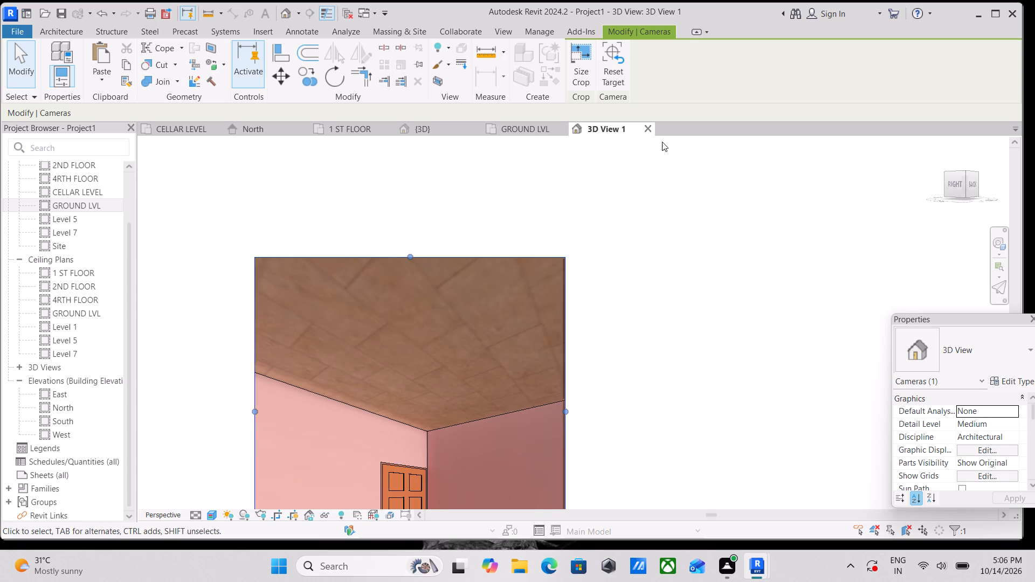
scroll(534, 264, down, 2)
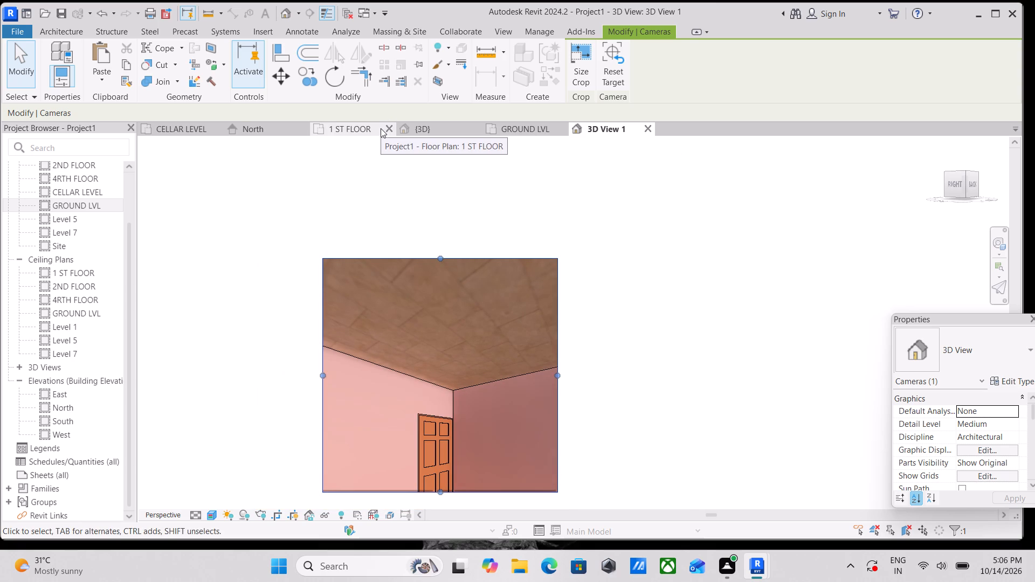
Open the GROUND LVL reflected ceiling plan.
click(381, 128)
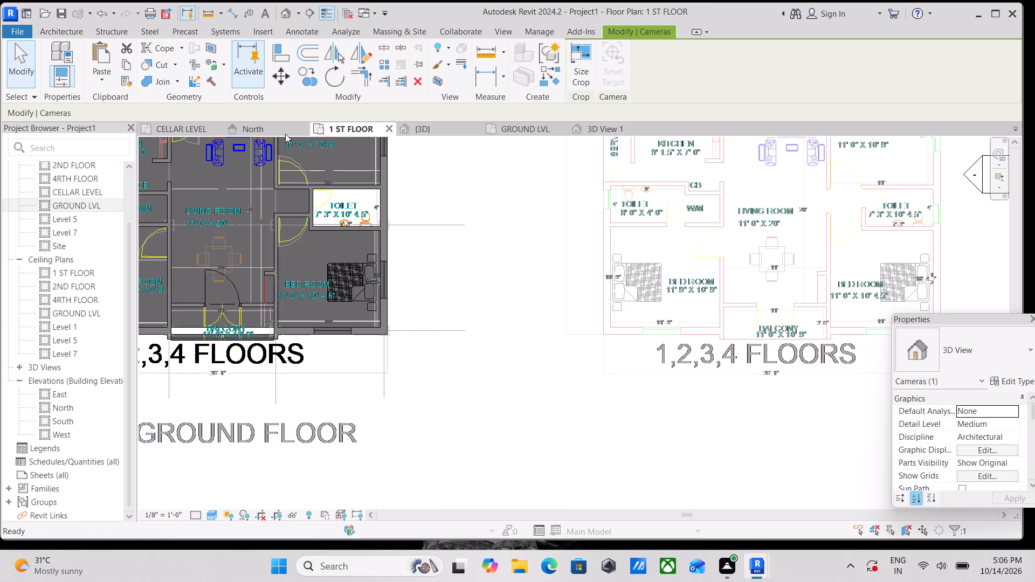
click(507, 129)
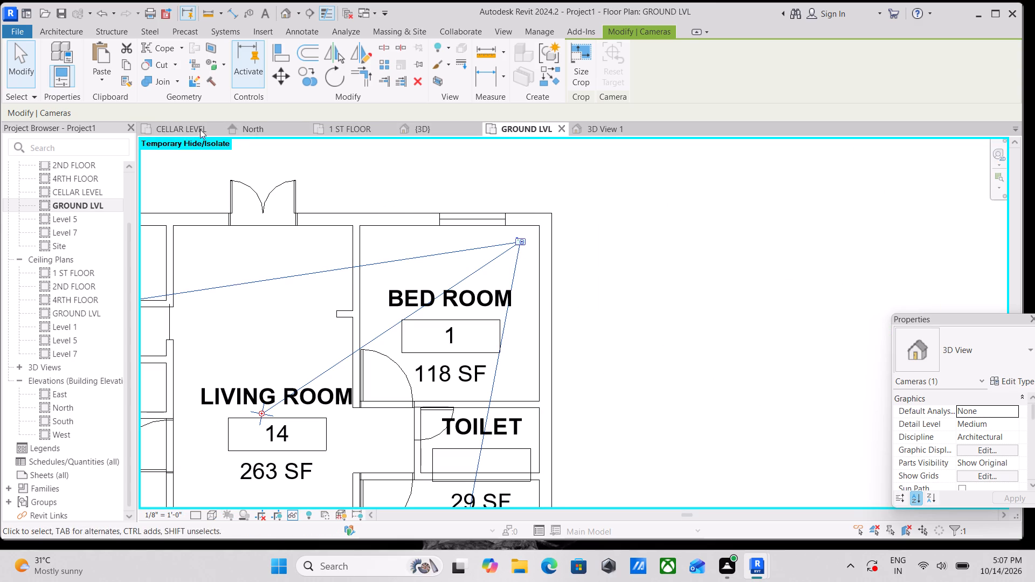
double_click(72, 314)
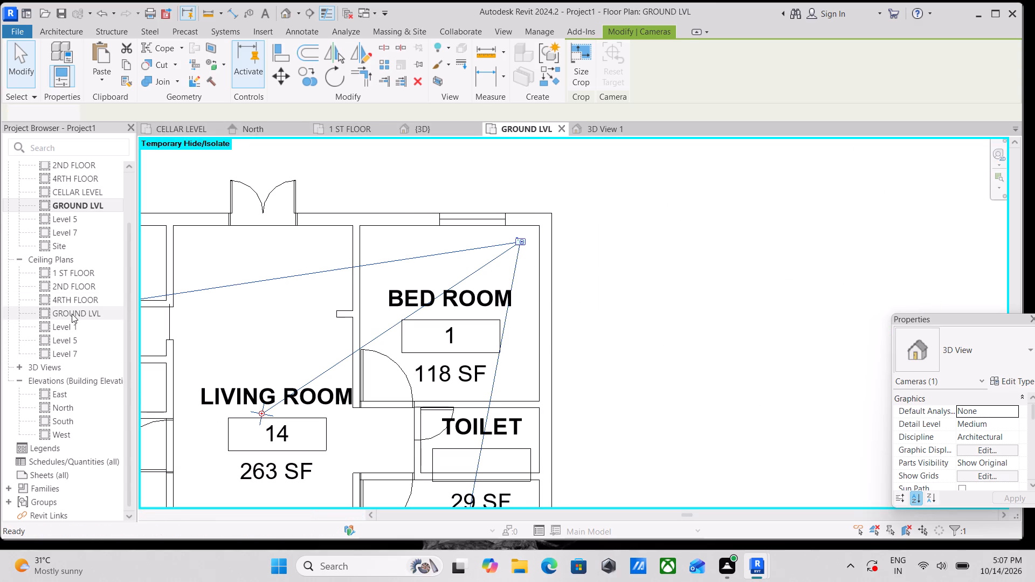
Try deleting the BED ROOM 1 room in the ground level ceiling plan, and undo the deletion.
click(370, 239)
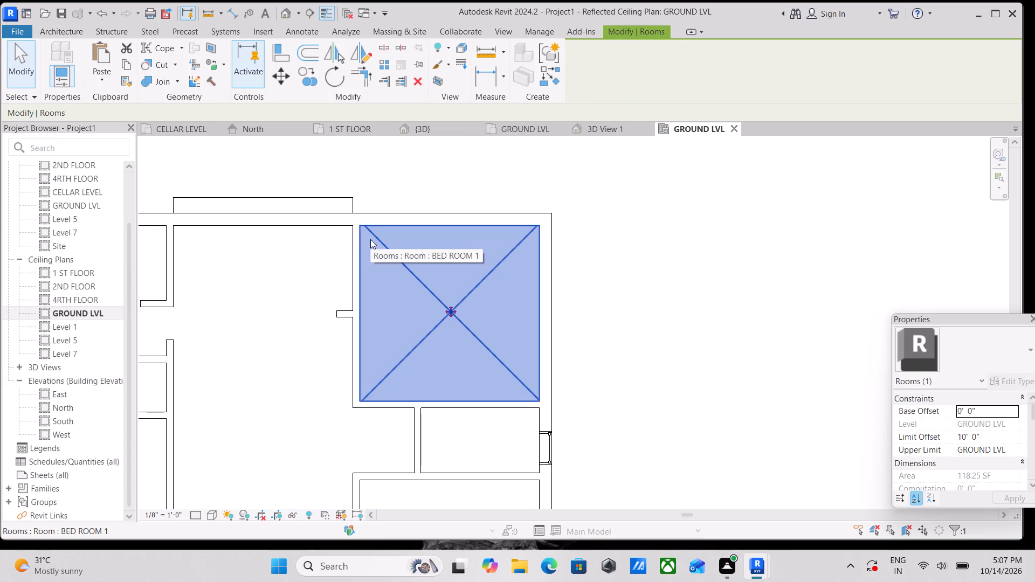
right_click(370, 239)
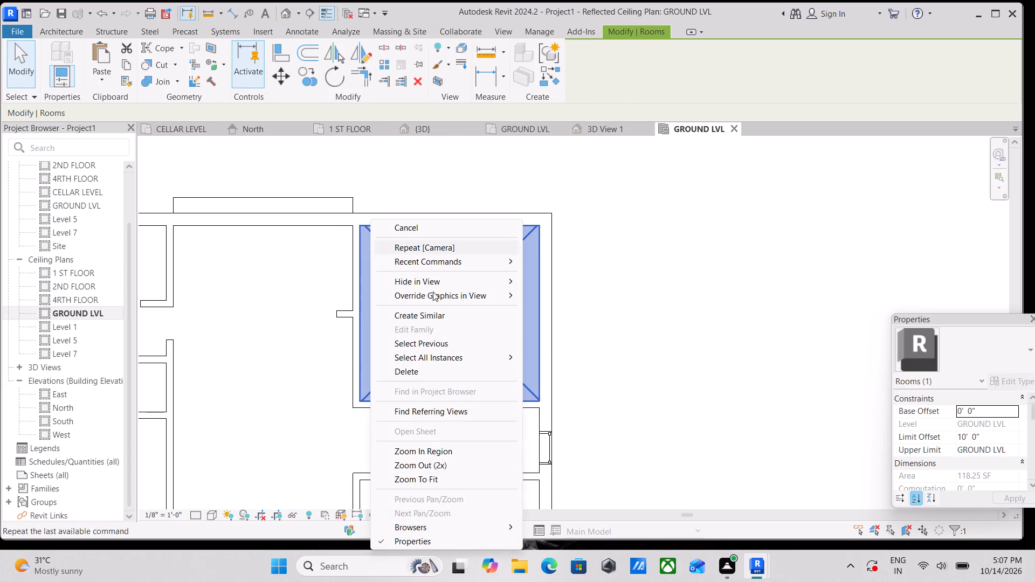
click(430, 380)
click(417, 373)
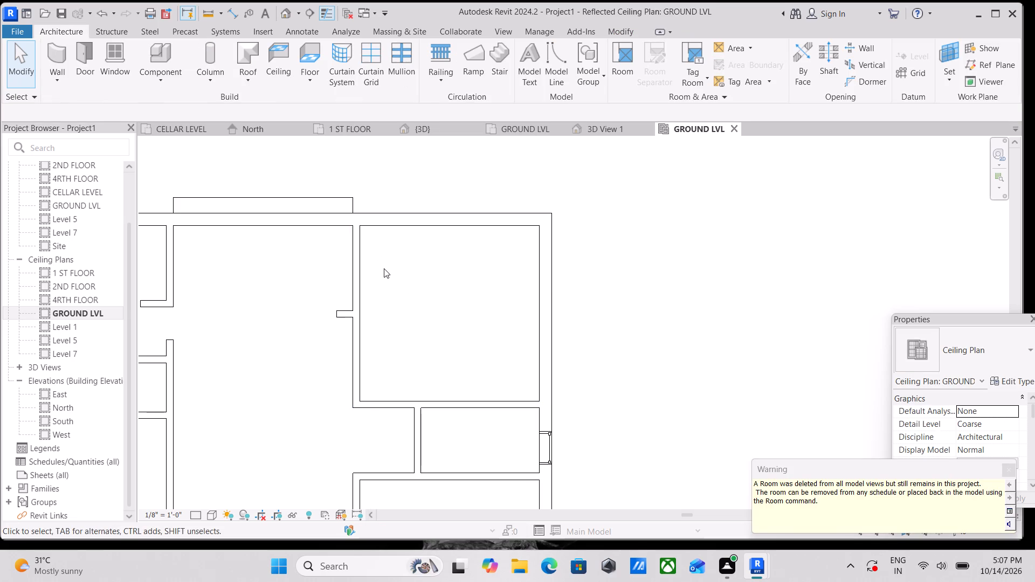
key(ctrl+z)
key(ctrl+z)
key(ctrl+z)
Examine the overall room layout in the GROUND LVL ceiling plan.
scroll(427, 283, down, 3)
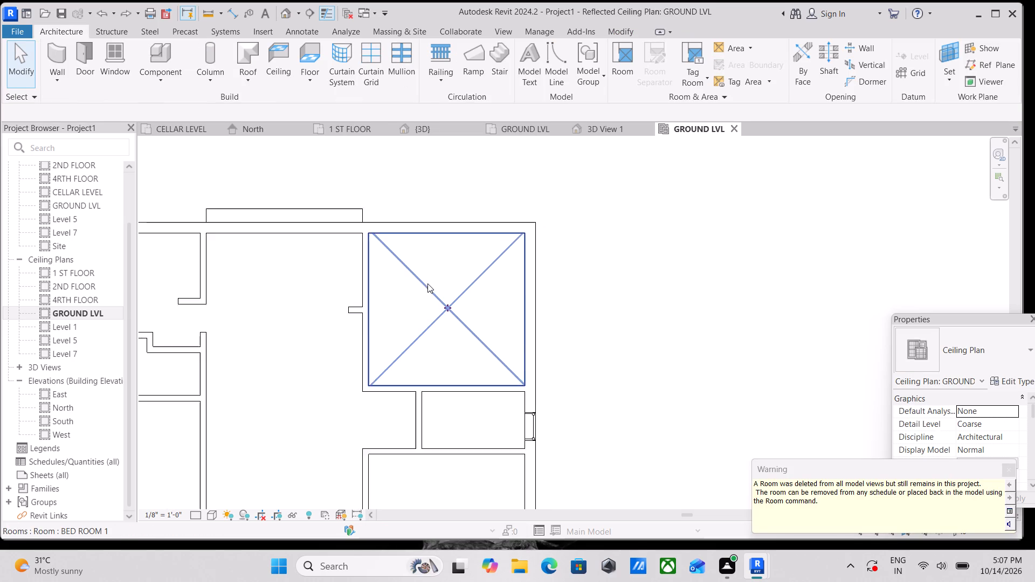
scroll(417, 256, down, 2)
middle_drag(417, 257, 431, 240)
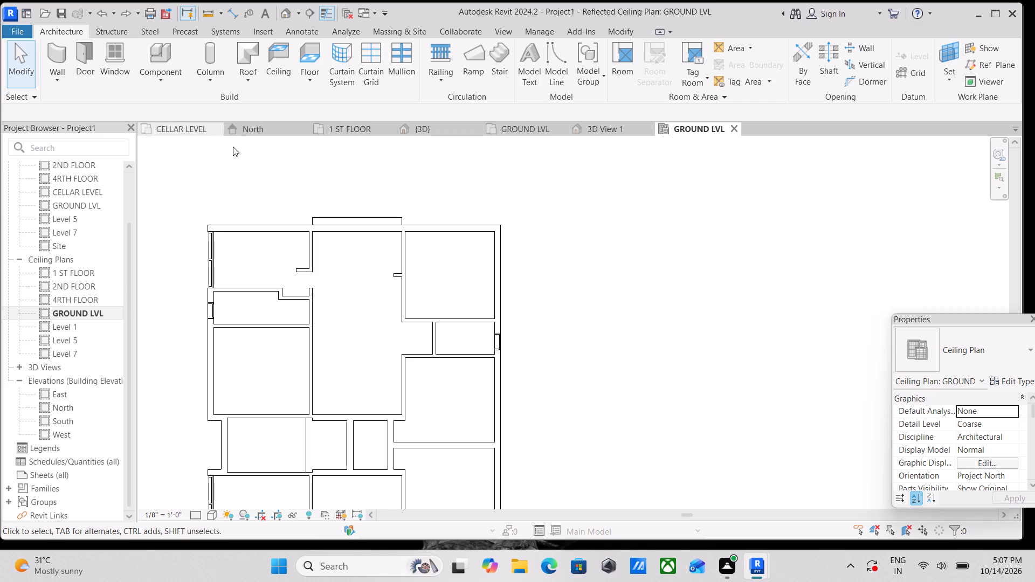
scroll(141, 289, down, 3)
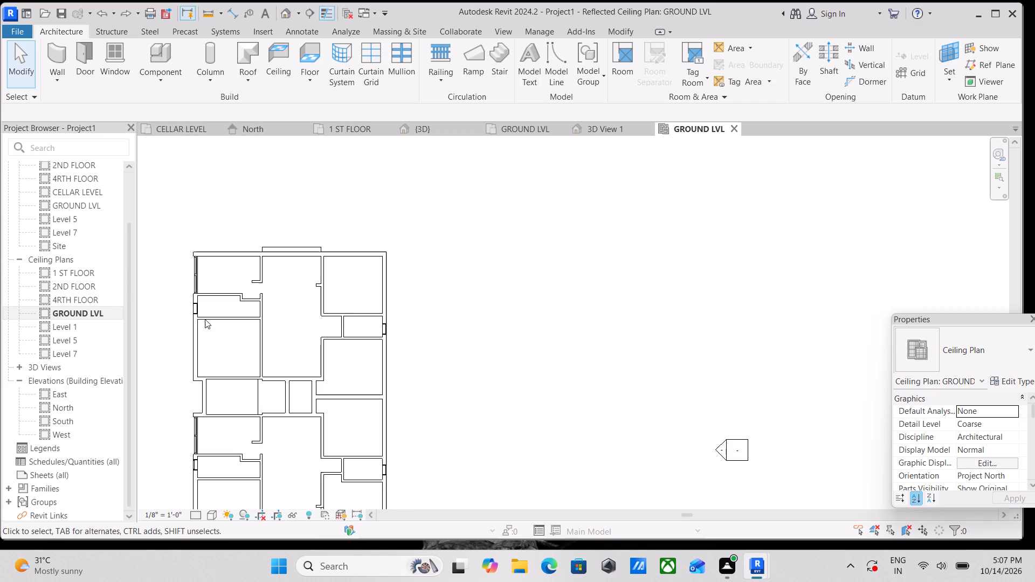
scroll(234, 312, down, 3)
scroll(56, 216, up, 6)
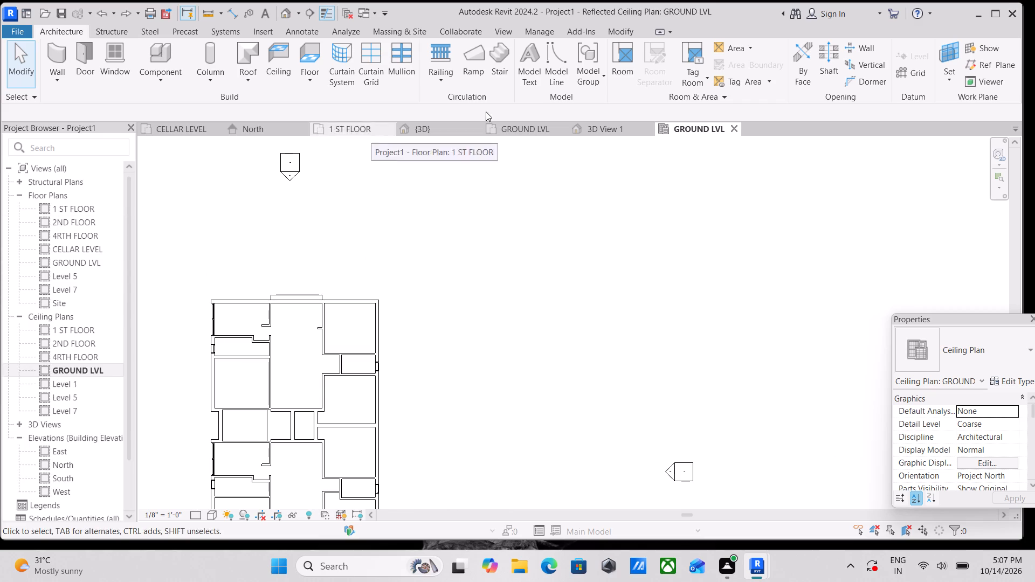
Return to the GROUND LVL floor plan, start an automatic ceiling and review the available basic and compound ceiling types.
click(508, 126)
scroll(508, 308, down, 1)
middle_drag(509, 308, 508, 264)
scroll(970, 383, up, 2)
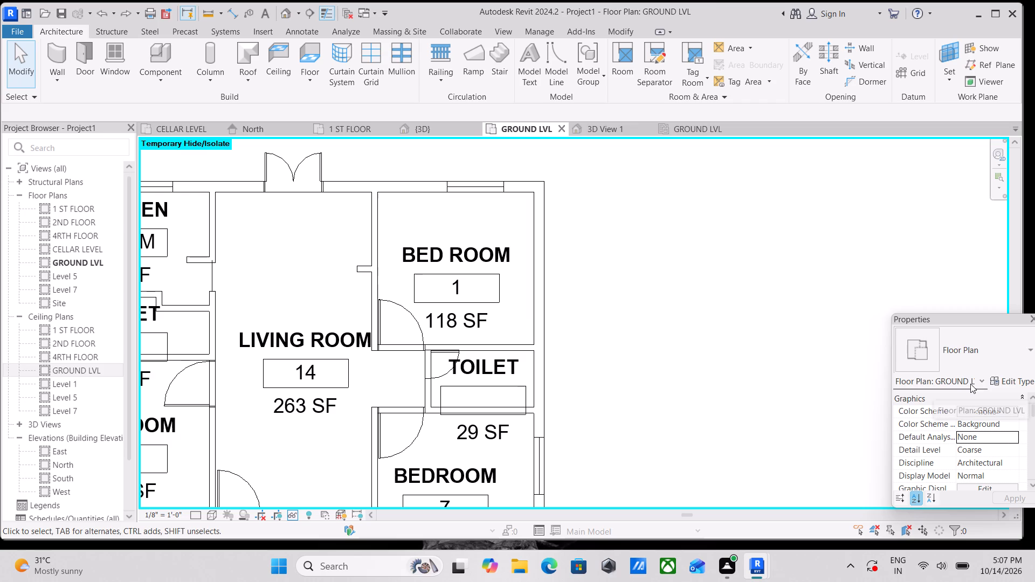
scroll(809, 404, up, 2)
scroll(581, 273, down, 2)
middle_drag(581, 273, 626, 273)
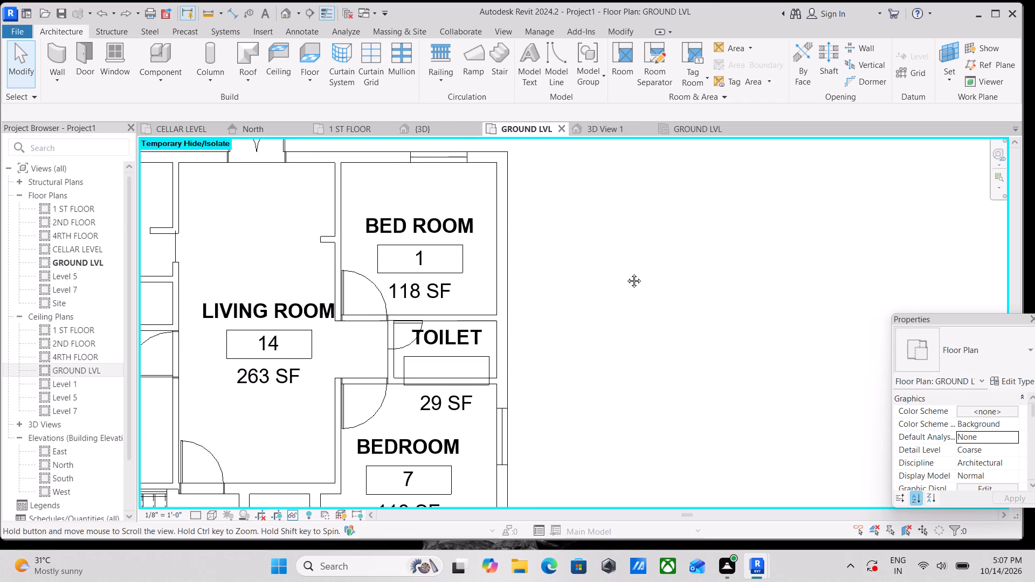
middle_drag(626, 273, 627, 273)
scroll(656, 266, down, 2)
middle_drag(656, 266, 583, 323)
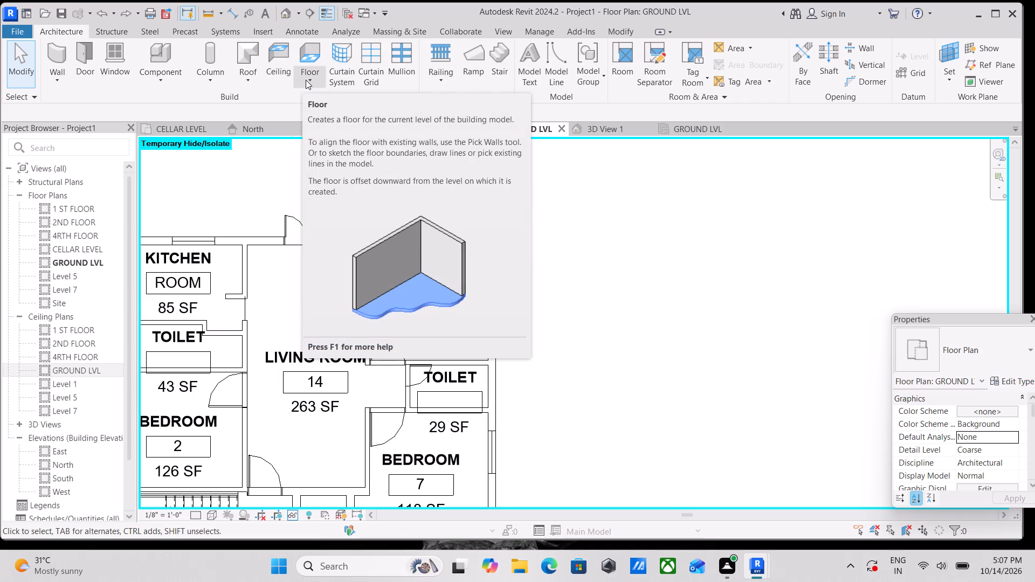
click(280, 77)
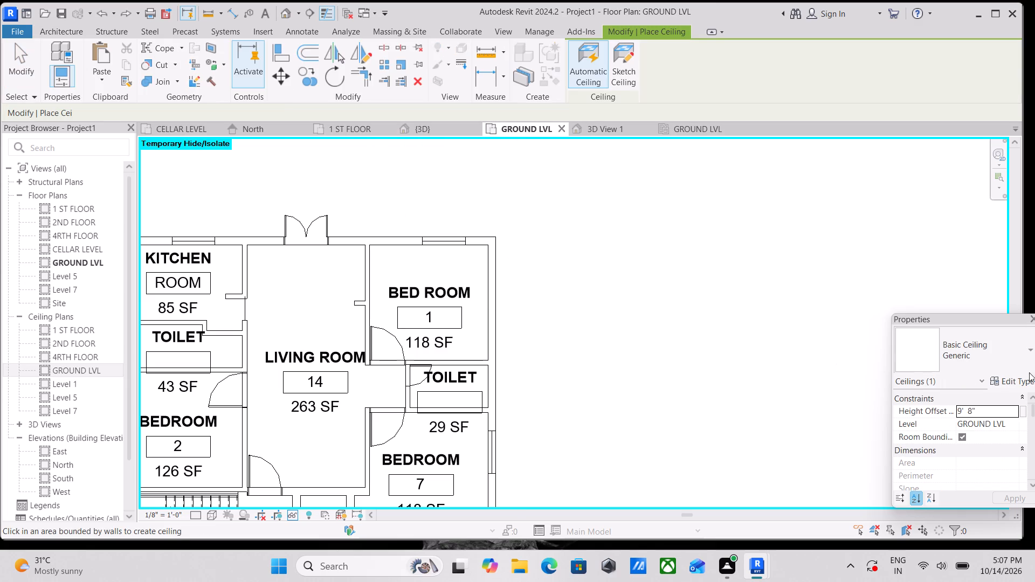
click(1017, 354)
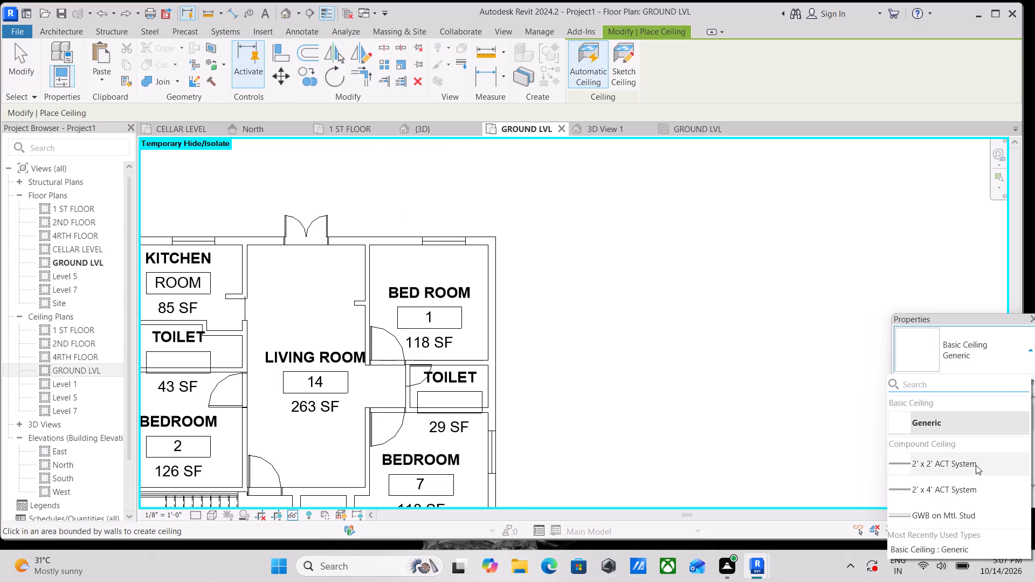
scroll(954, 474, down, 3)
scroll(920, 522, down, 1)
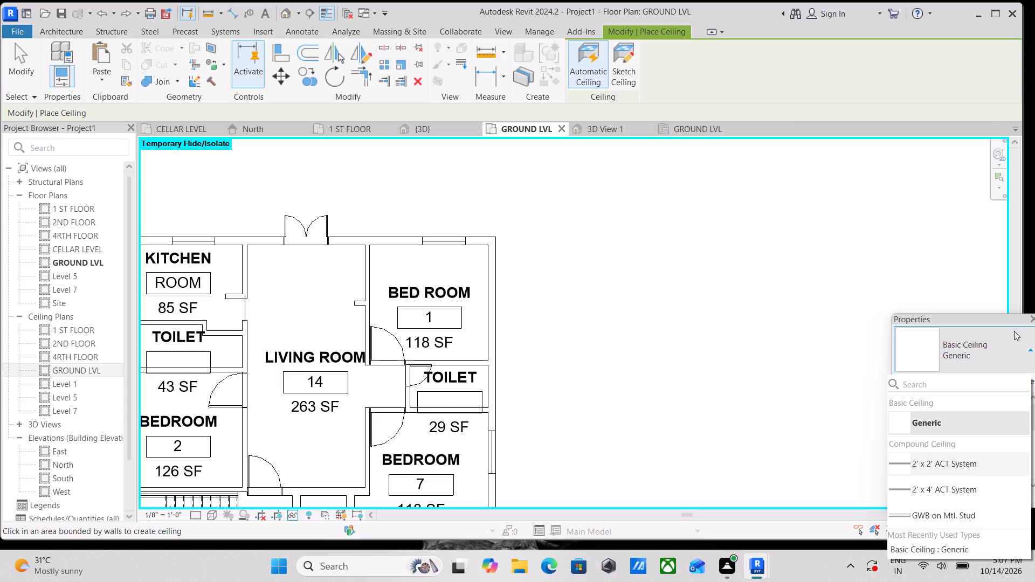
click(1022, 344)
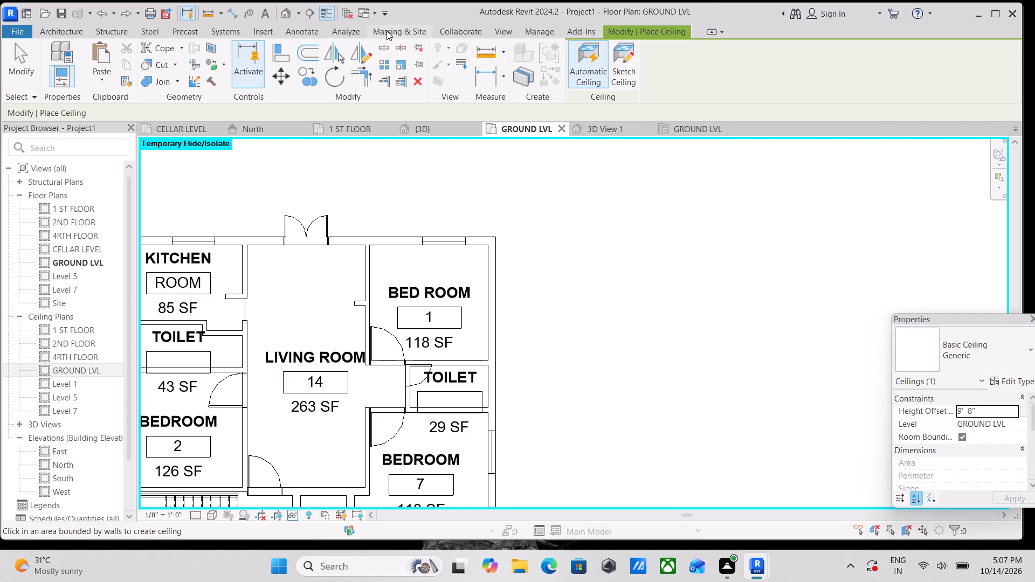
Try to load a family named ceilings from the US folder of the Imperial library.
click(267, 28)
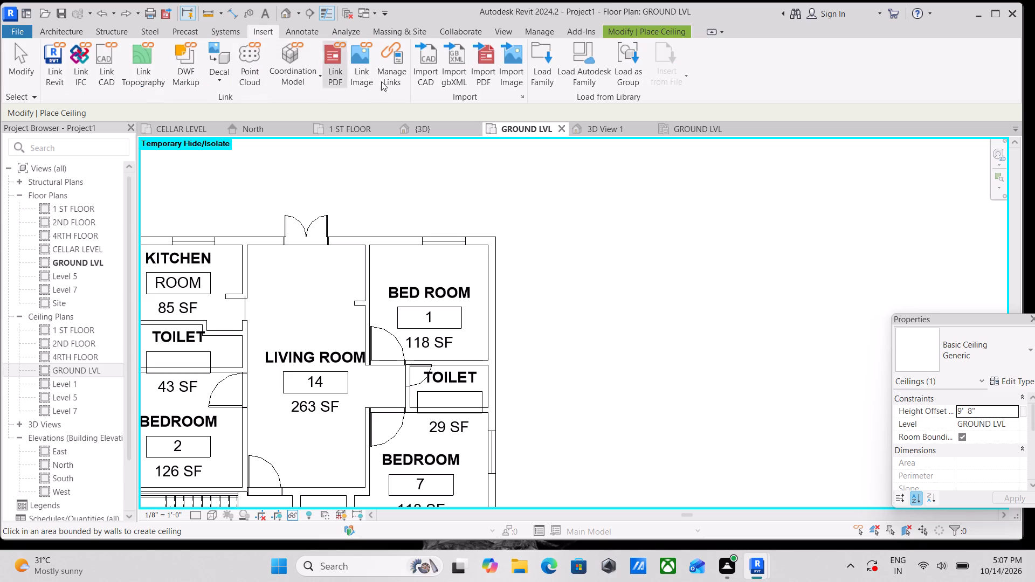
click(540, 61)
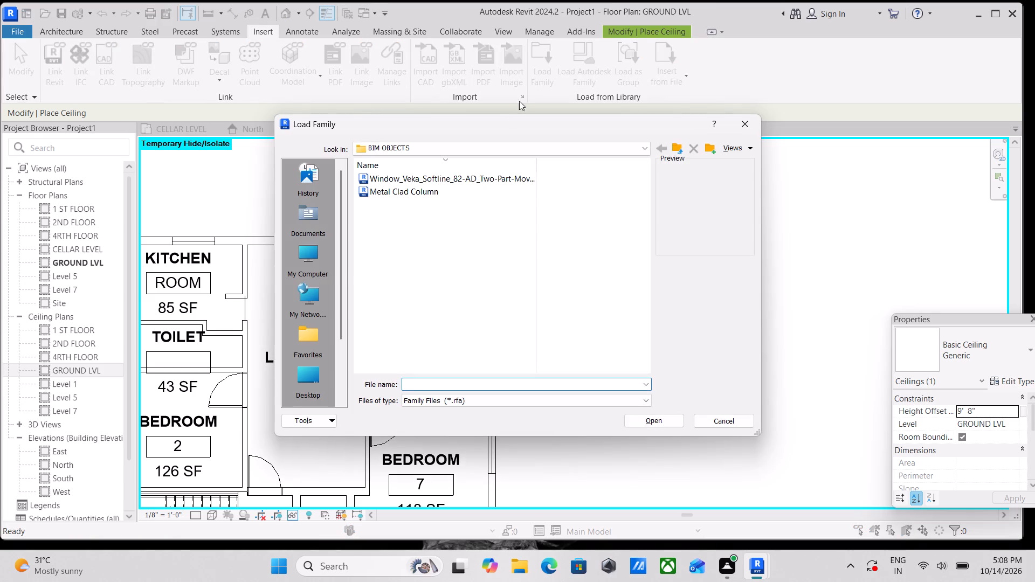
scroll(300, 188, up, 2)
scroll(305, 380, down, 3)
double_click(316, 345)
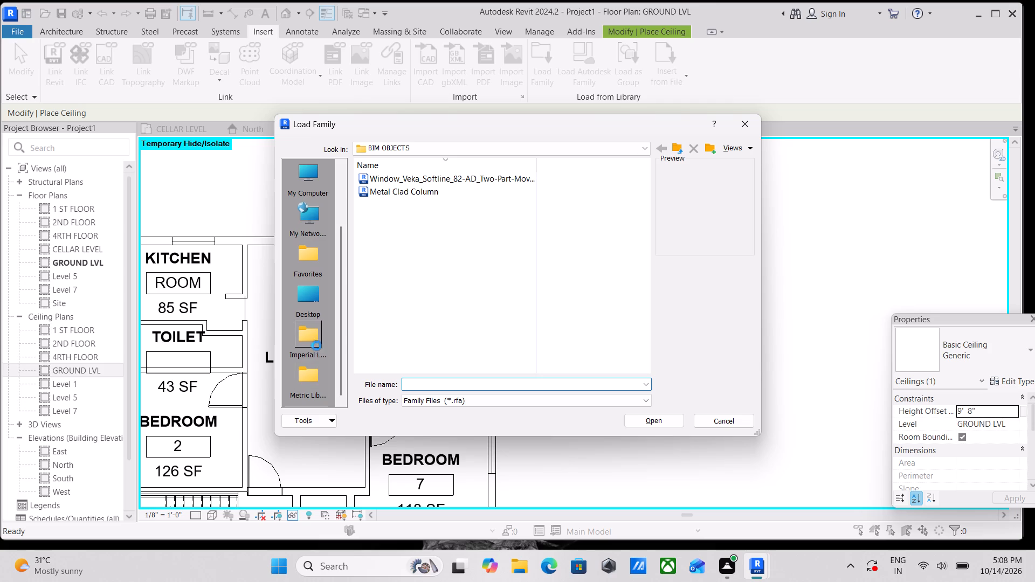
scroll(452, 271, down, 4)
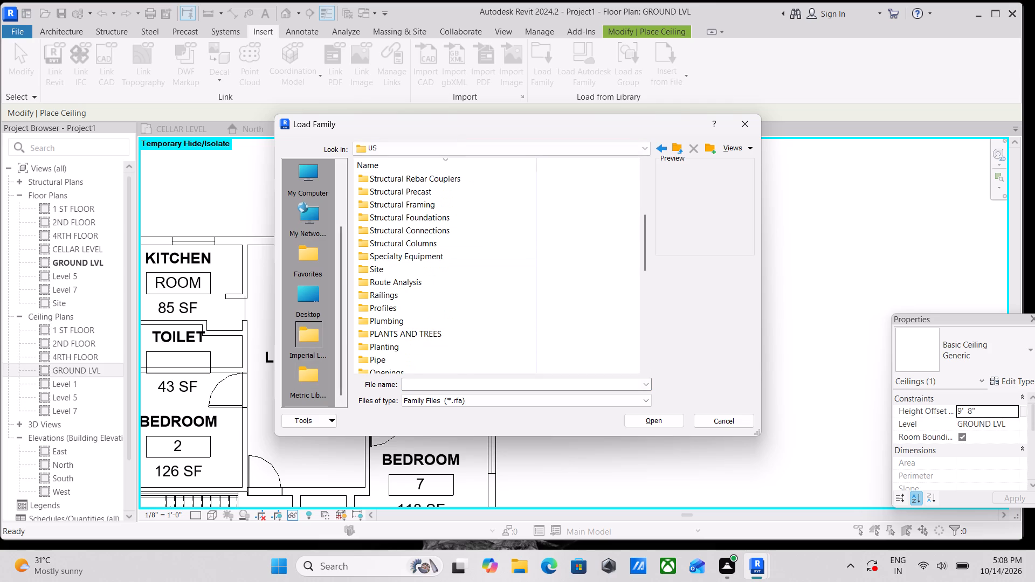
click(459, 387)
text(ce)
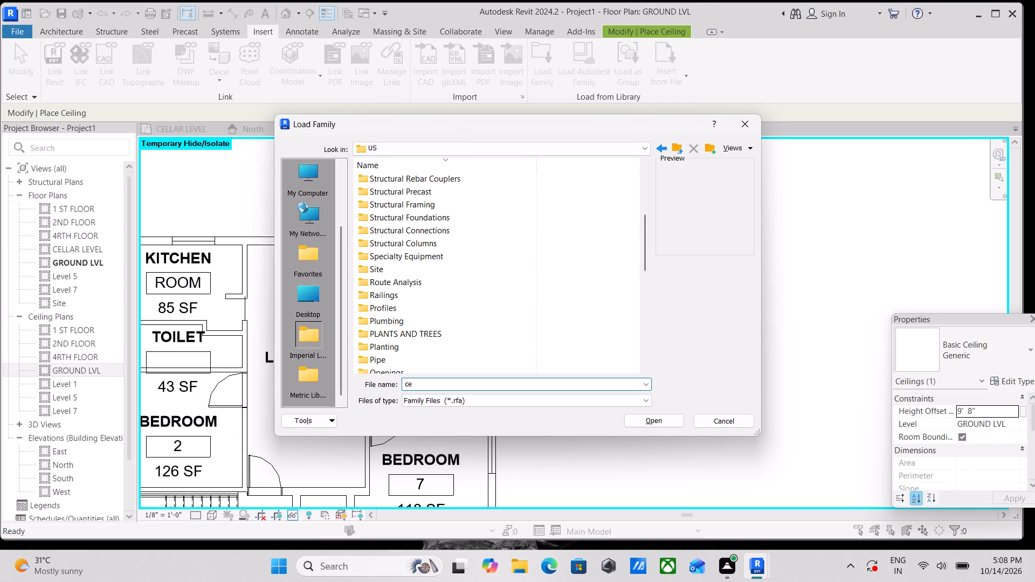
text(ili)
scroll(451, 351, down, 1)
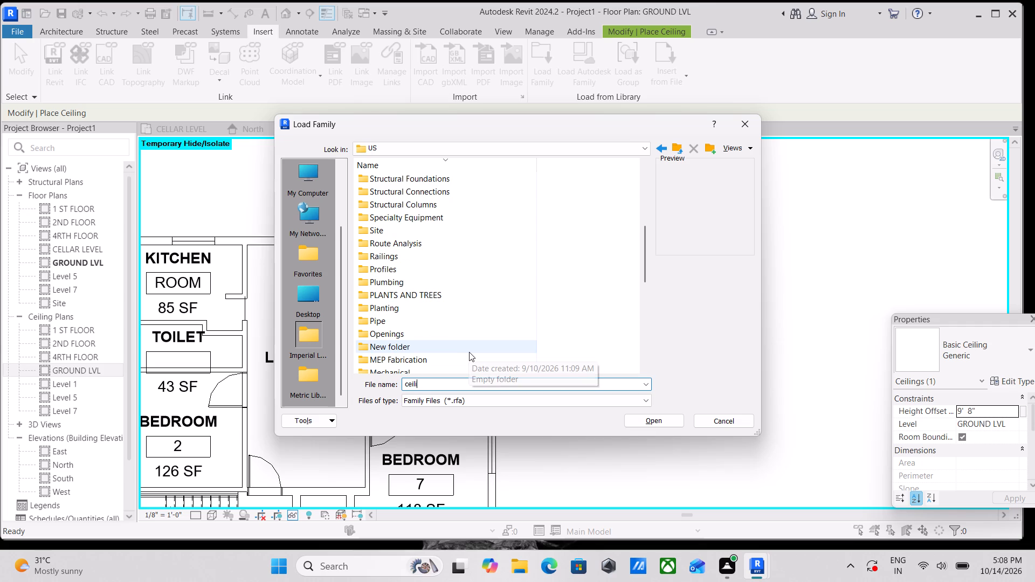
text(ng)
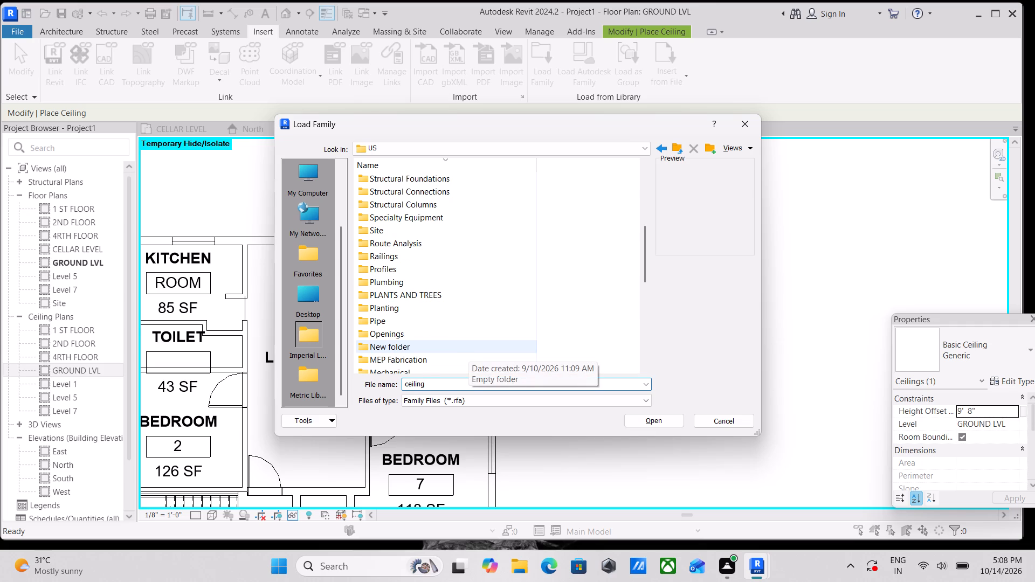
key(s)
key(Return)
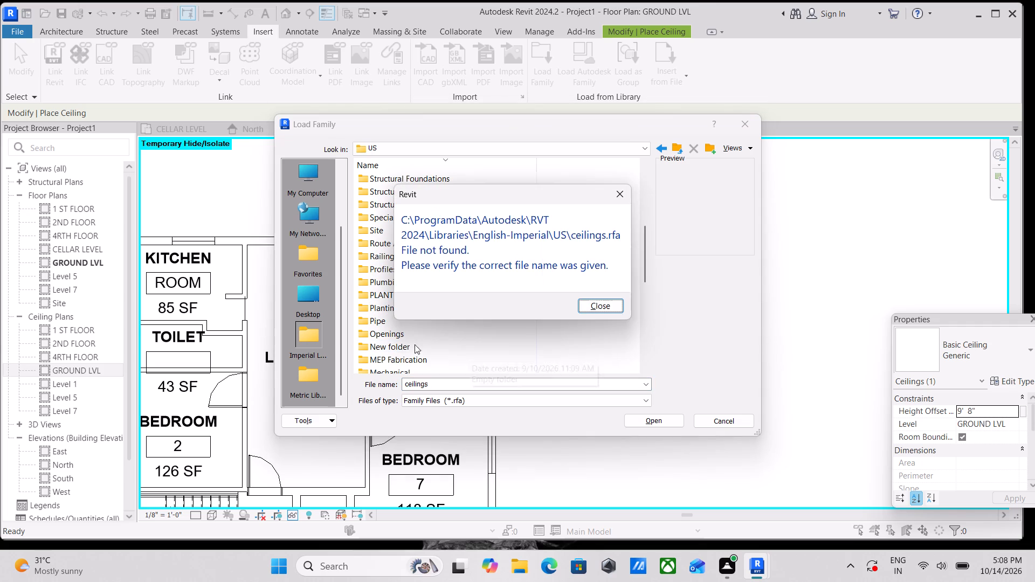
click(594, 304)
Browse the Imperial library folders and the other family file locations for ceiling families, and leave the ceiling command.
scroll(445, 296, down, 12)
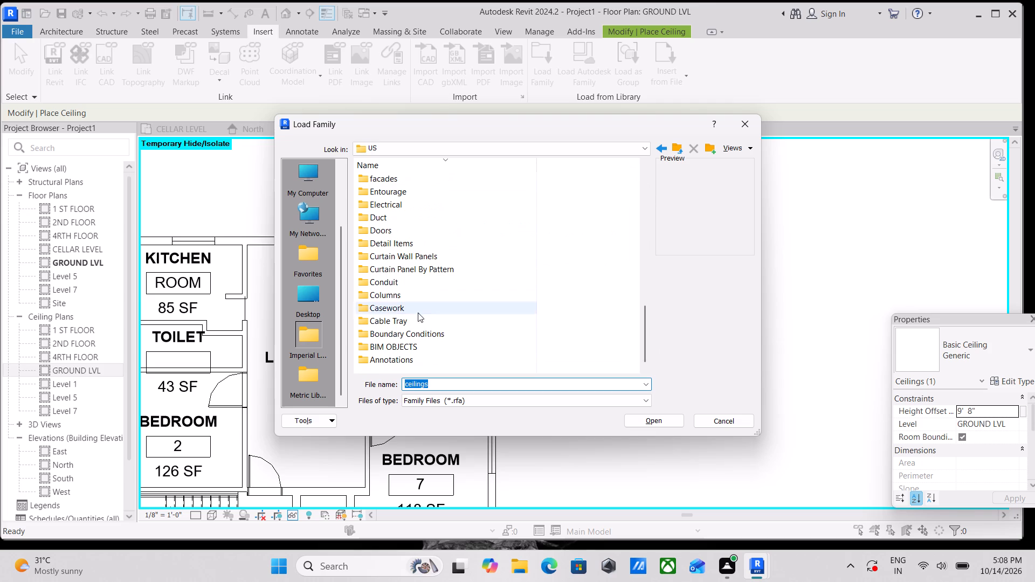
scroll(397, 225, up, 2)
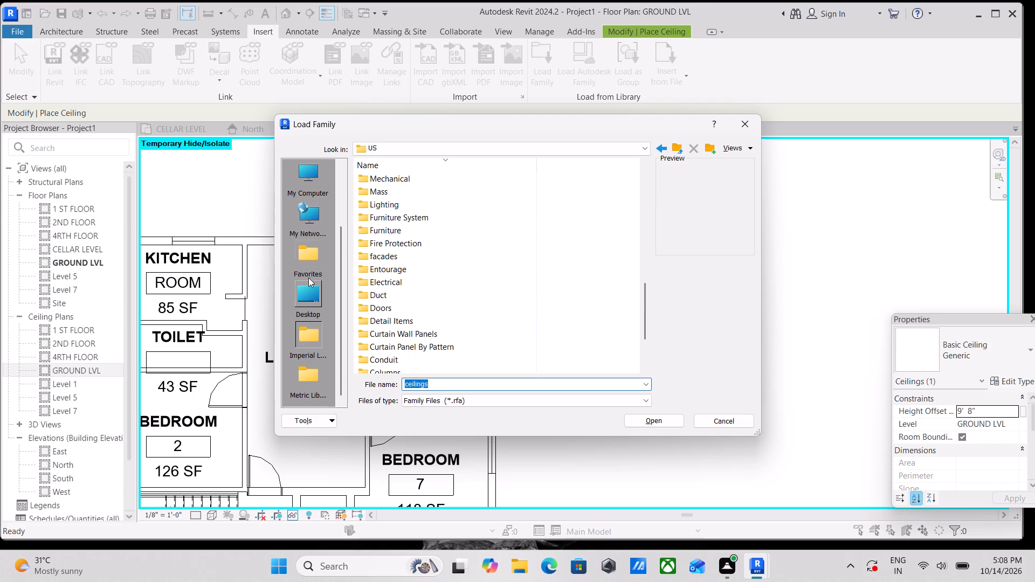
click(314, 171)
scroll(314, 171, up, 6)
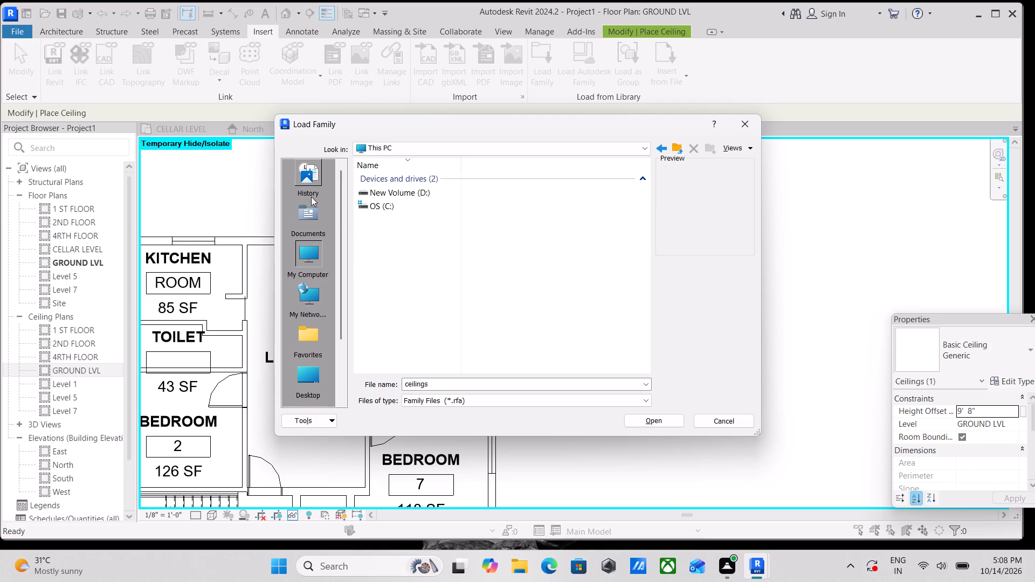
scroll(311, 197, up, 1)
click(309, 177)
triple_click(311, 217)
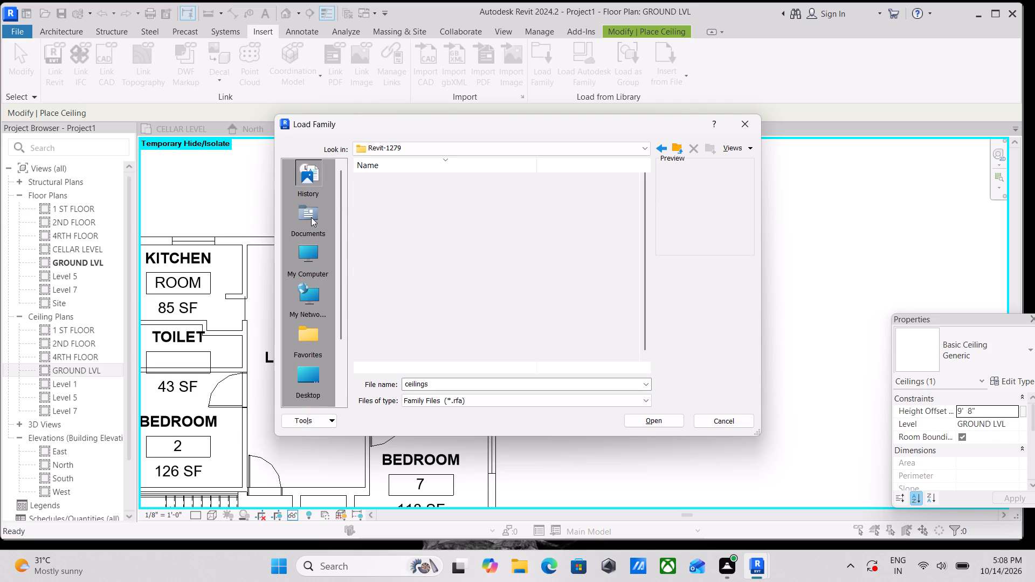
scroll(311, 217, down, 3)
scroll(351, 230, up, 4)
click(310, 215)
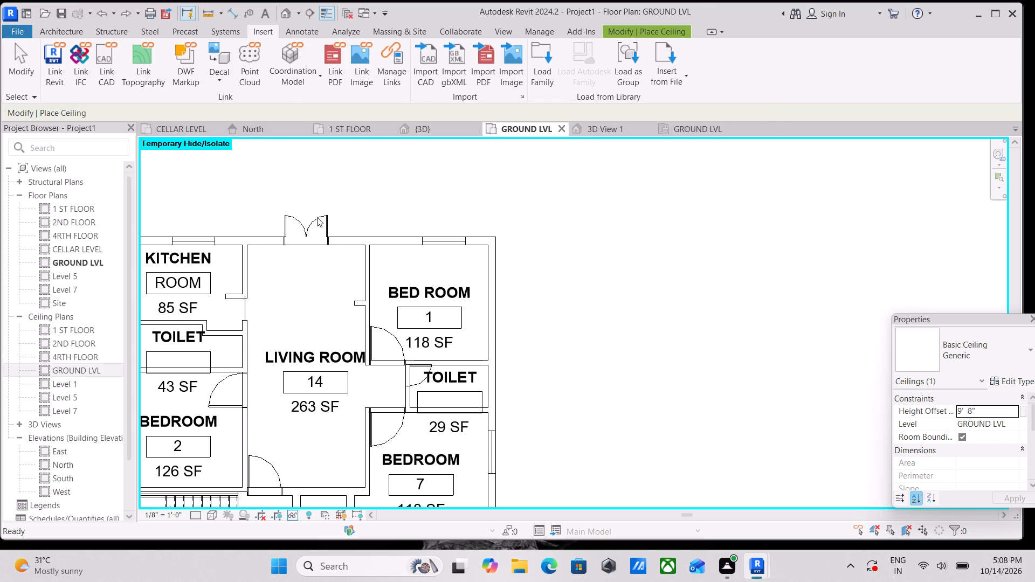
scroll(456, 278, down, 3)
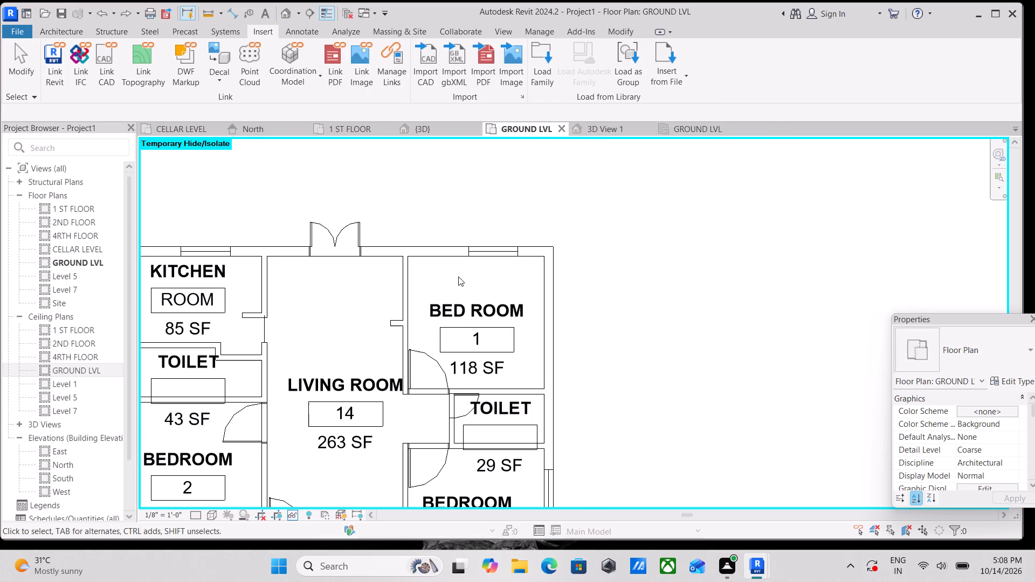
key(Escape)
Examine the room layout around BED ROOM 1 and LIVING ROOM 14 in the GROUND LVL floor plan.
scroll(458, 276, down, 7)
middle_drag(464, 262, 456, 214)
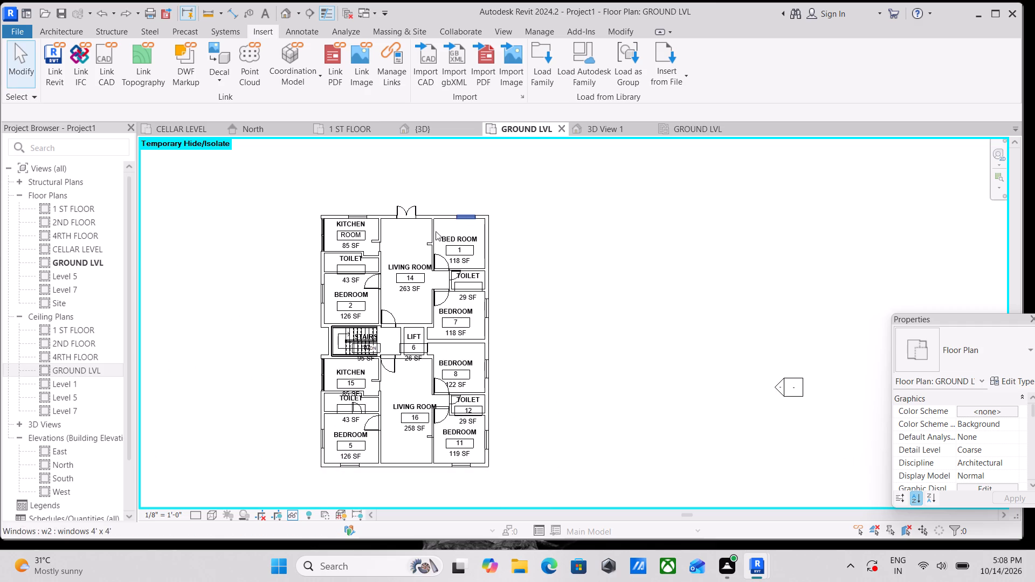
scroll(396, 251, up, 4)
scroll(420, 233, down, 1)
middle_drag(420, 233, 354, 248)
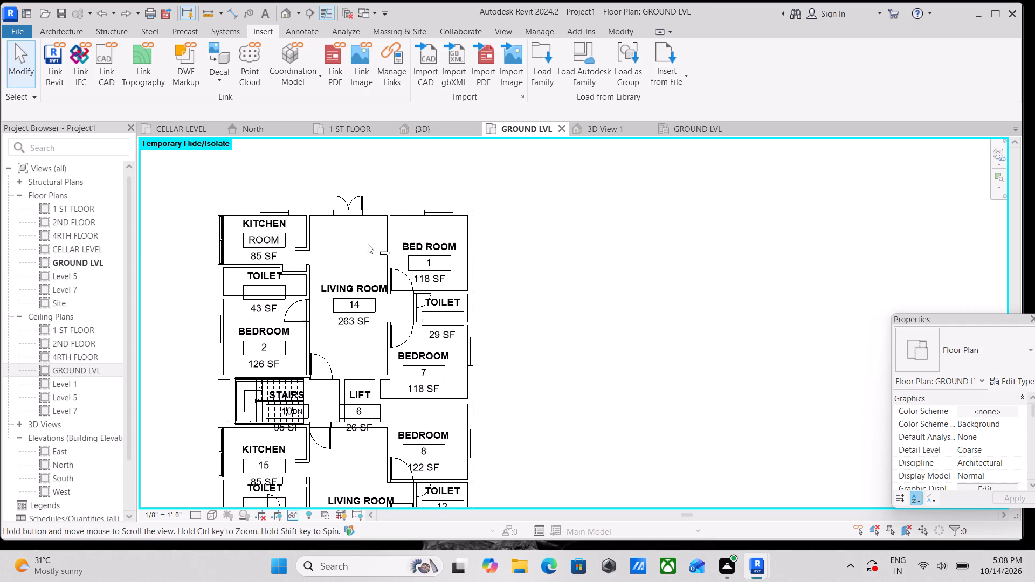
scroll(416, 236, up, 3)
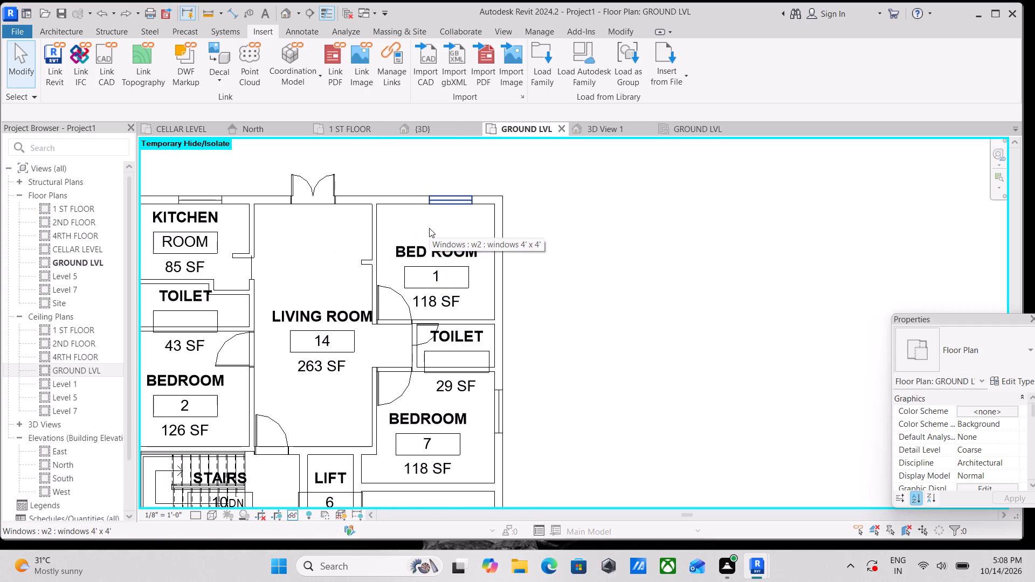
scroll(438, 203, down, 2)
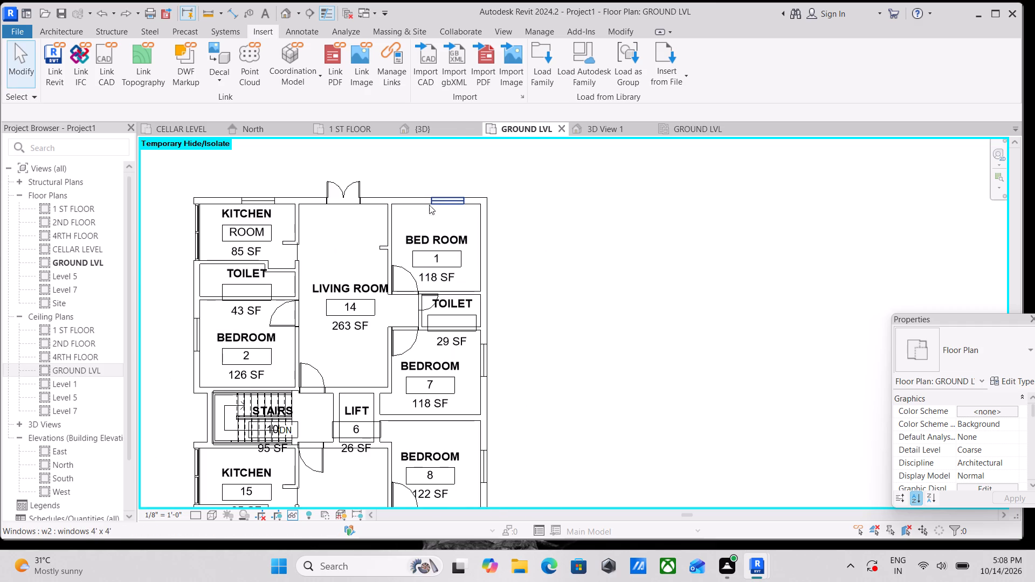
scroll(305, 158, down, 1)
middle_drag(305, 158, 350, 198)
scroll(456, 259, up, 2)
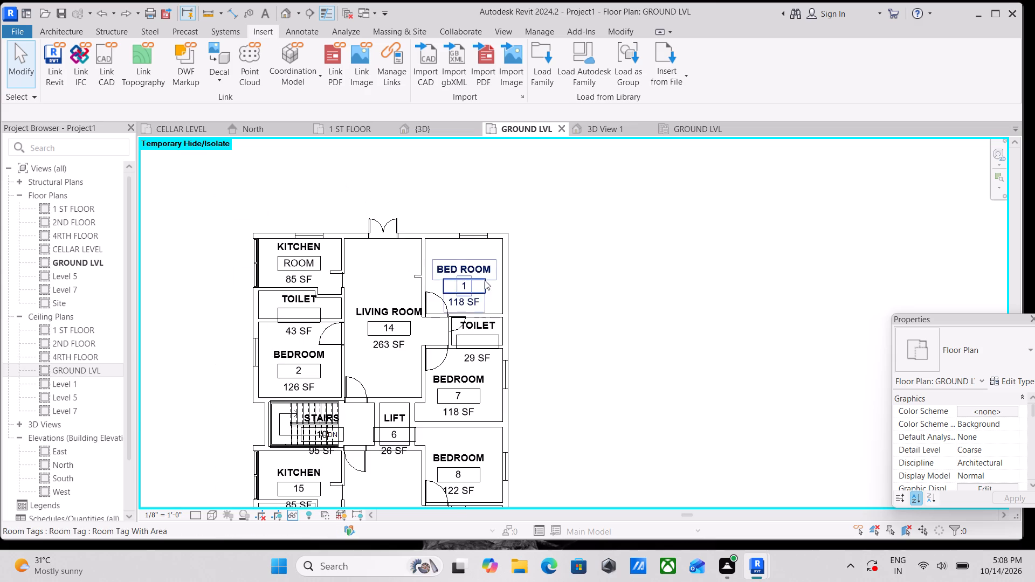
scroll(485, 280, up, 2)
scroll(609, 261, up, 2)
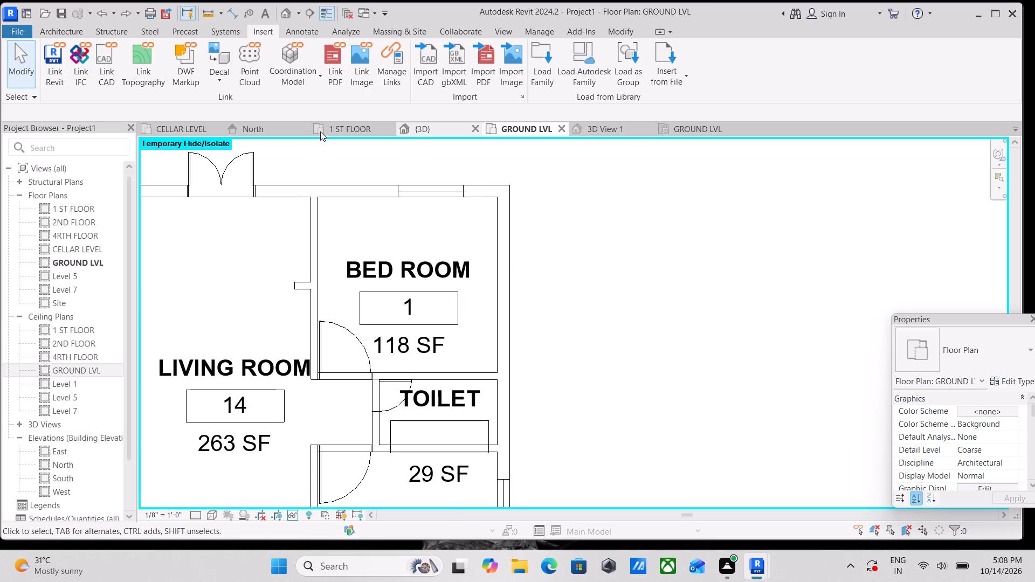
scroll(328, 244, down, 1)
middle_drag(330, 244, 399, 242)
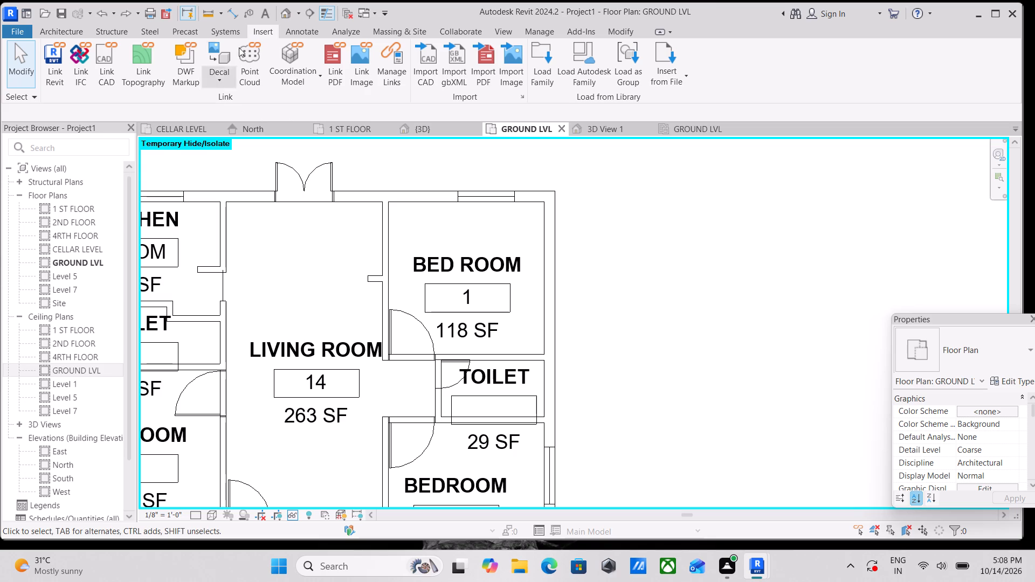
Start loading a family and browse the SHUBHAM CITY library in Documents to its ceiling lights and fans folder.
click(541, 74)
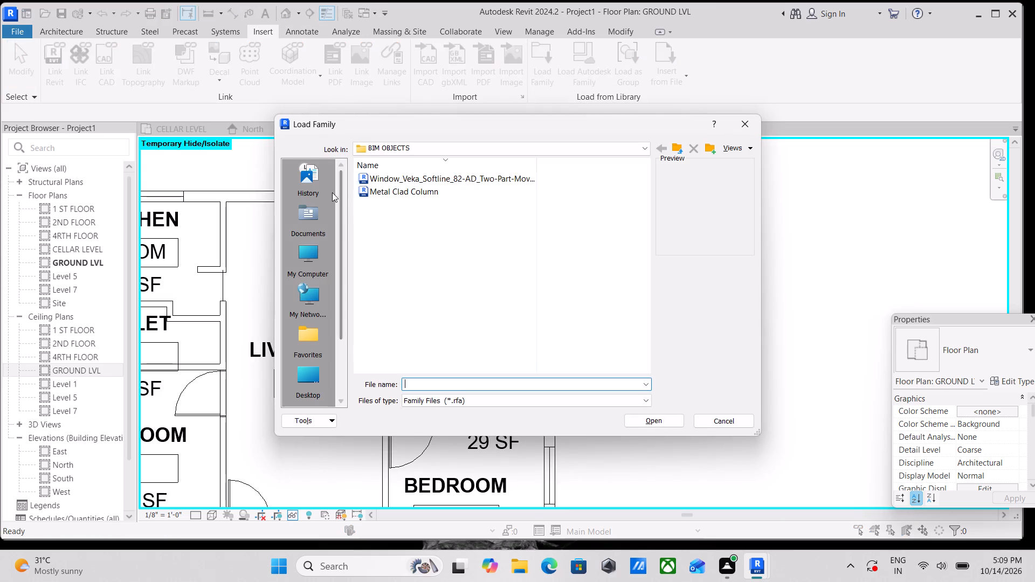
click(306, 216)
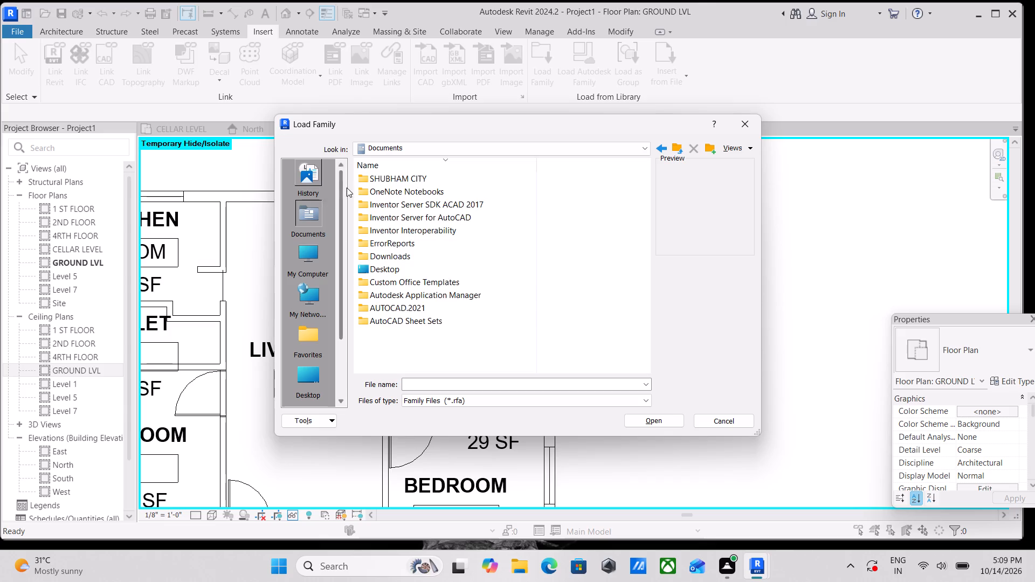
double_click(376, 181)
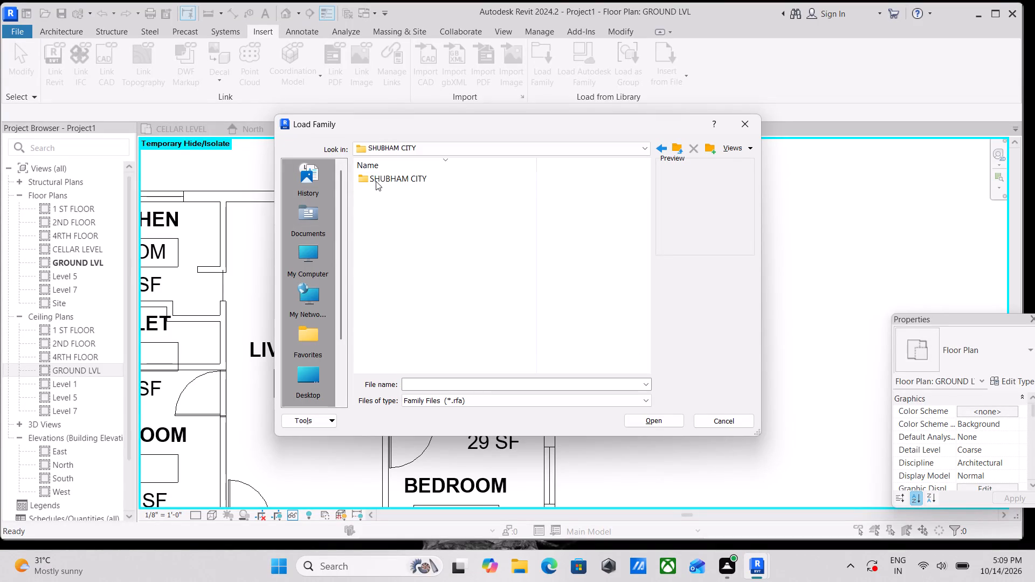
double_click(378, 178)
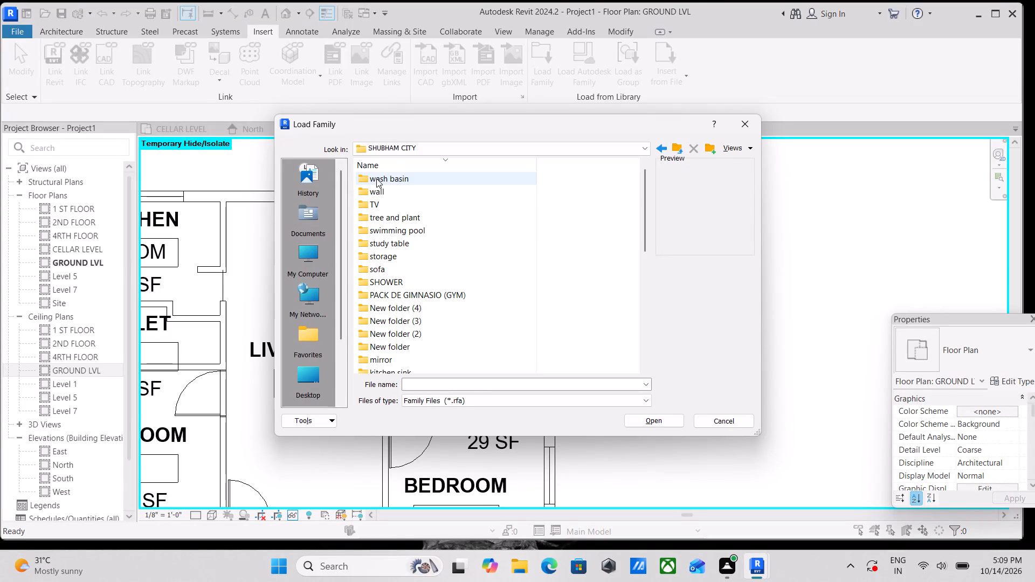
scroll(401, 308, down, 3)
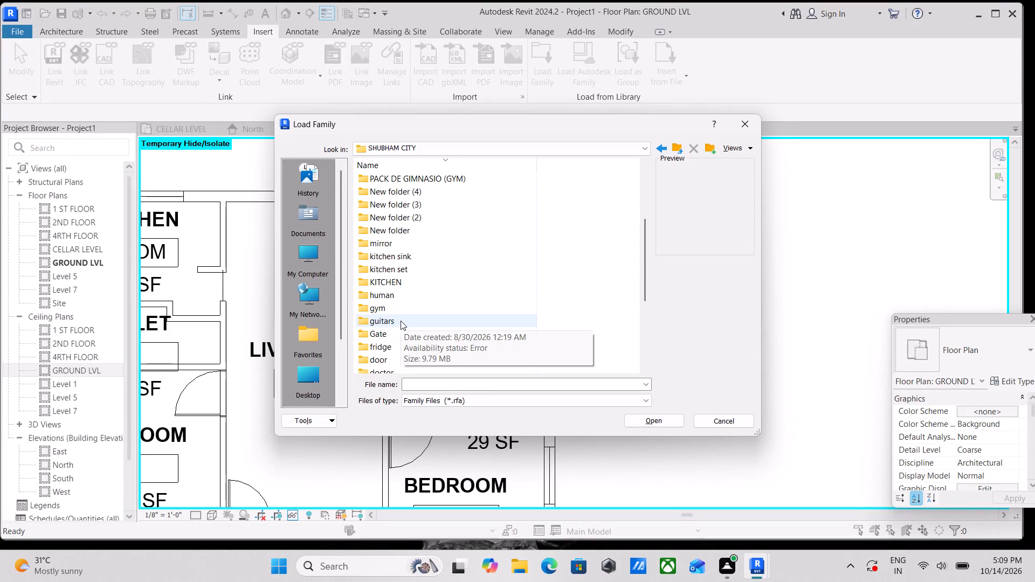
scroll(401, 321, down, 4)
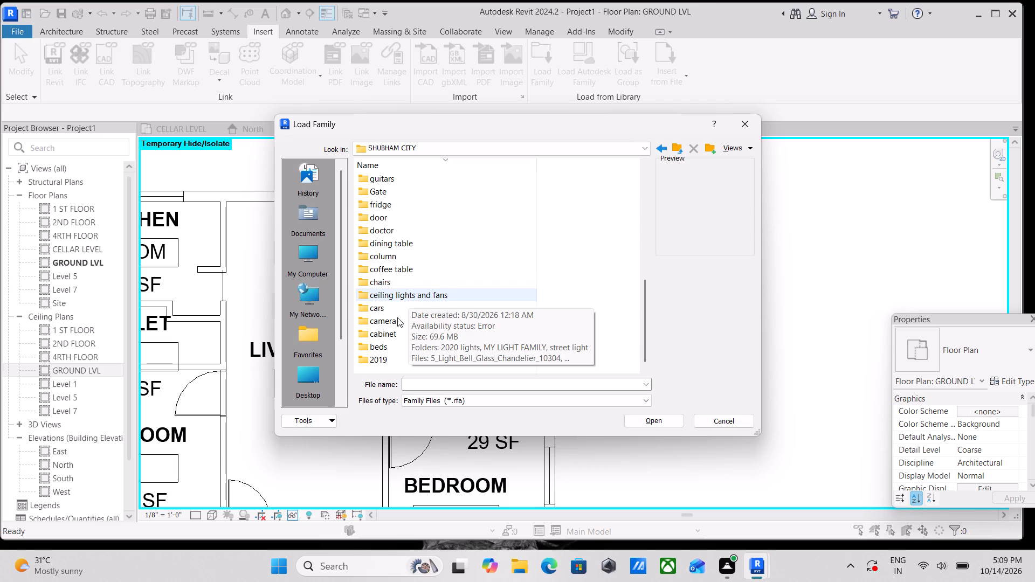
double_click(398, 294)
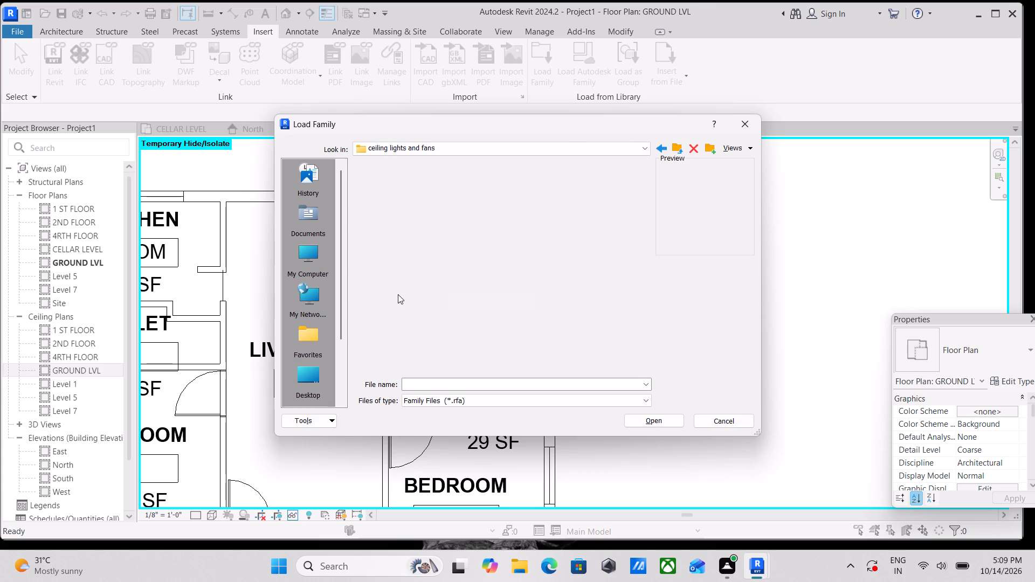
Preview the wall light, pendant, chandelier and ceiling fan families in the ceiling lights and fans folder.
click(409, 188)
click(397, 177)
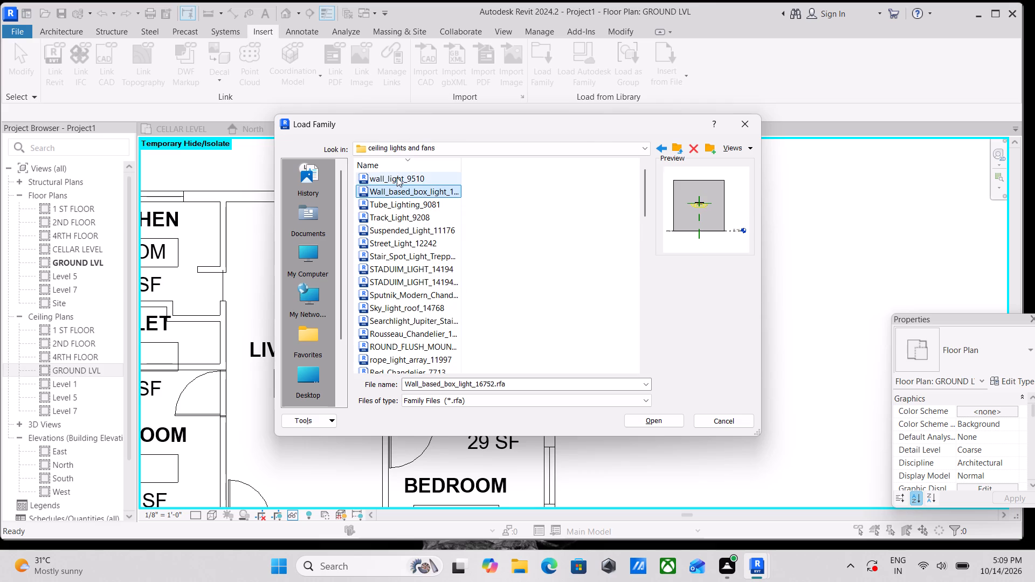
click(401, 251)
click(416, 283)
scroll(416, 283, down, 4)
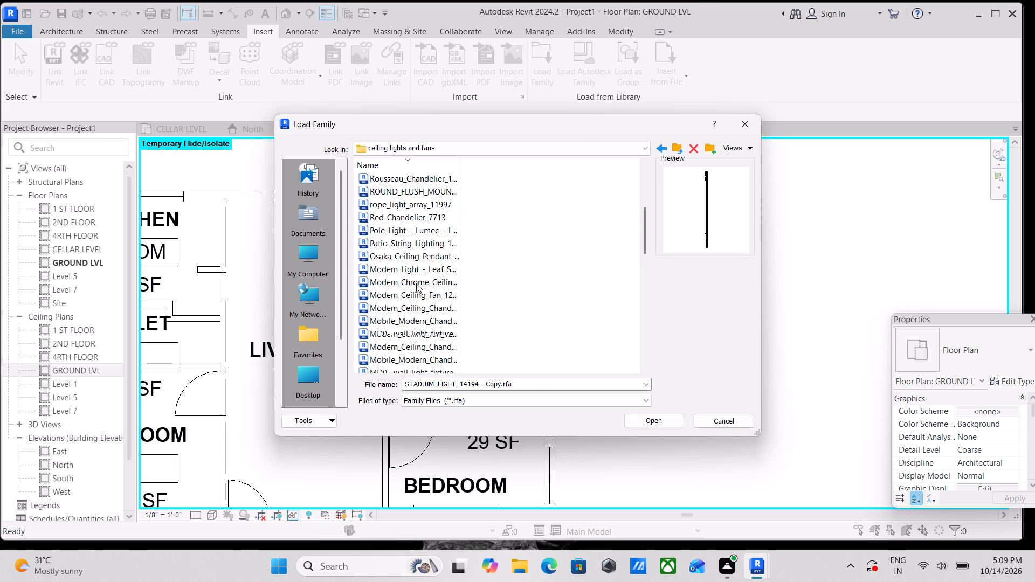
click(416, 283)
scroll(409, 288, down, 3)
click(401, 304)
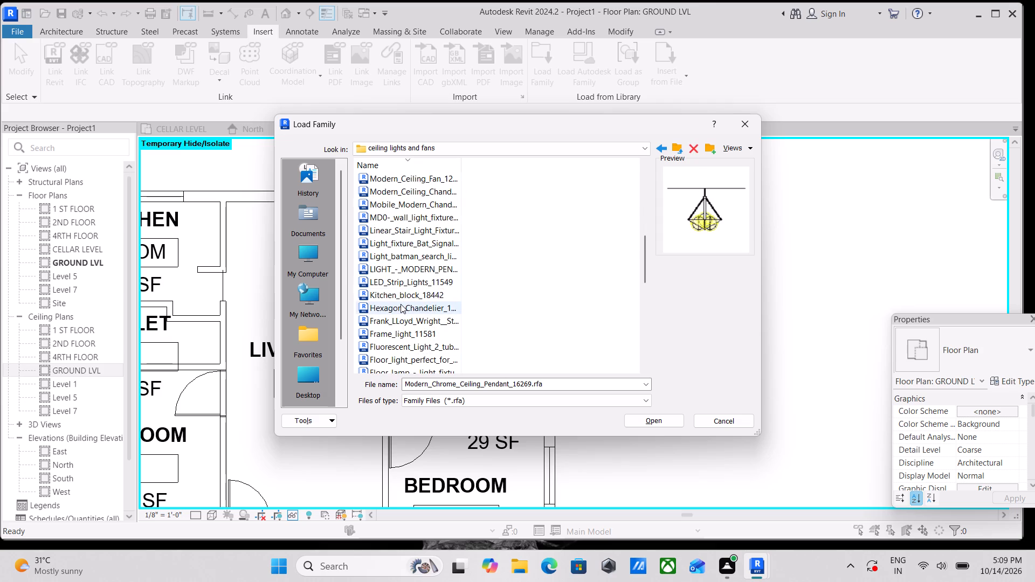
click(403, 270)
click(390, 252)
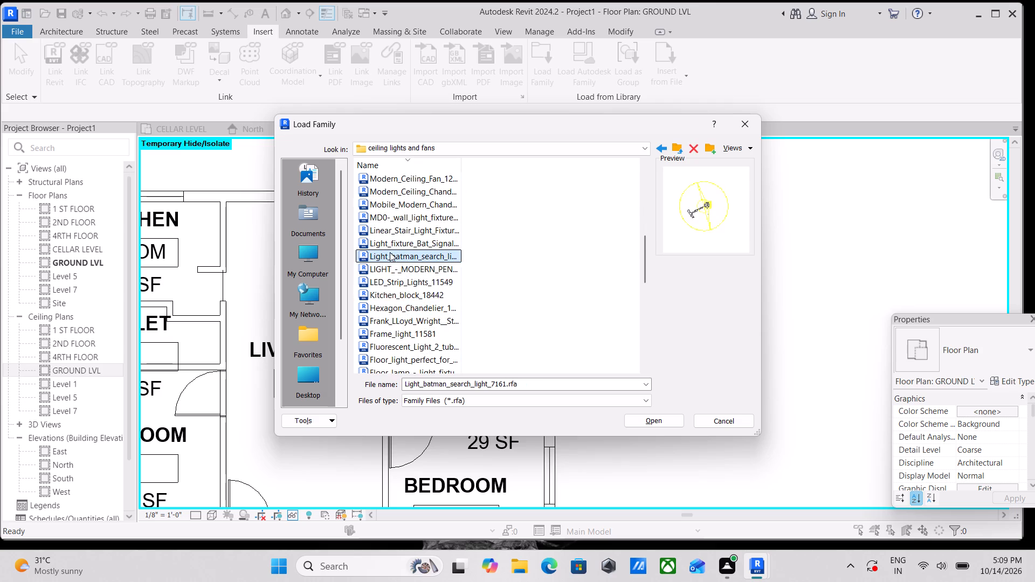
click(395, 228)
scroll(377, 332, down, 3)
click(372, 323)
click(377, 299)
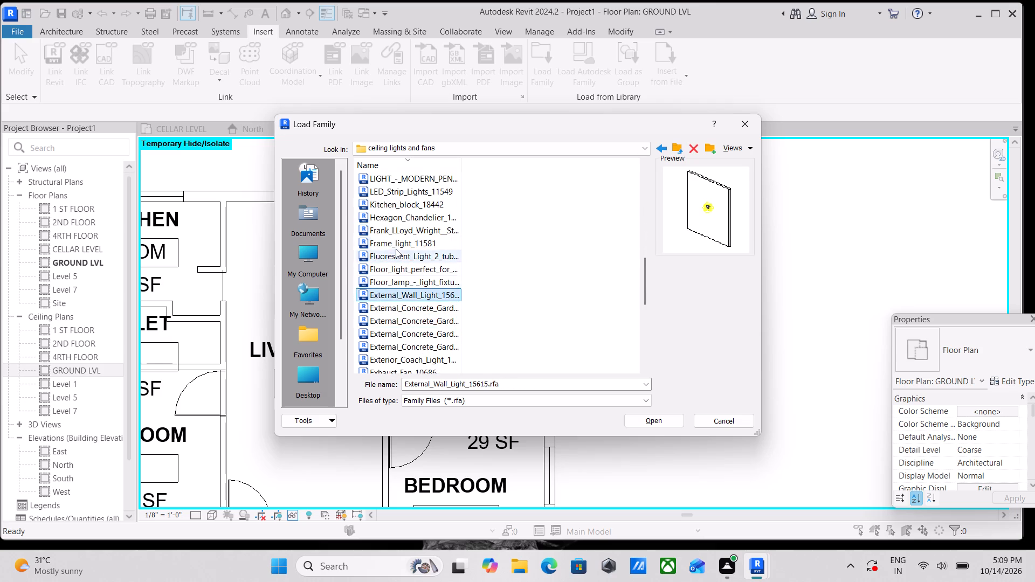
scroll(396, 249, down, 2)
click(388, 310)
scroll(391, 290, down, 5)
click(389, 319)
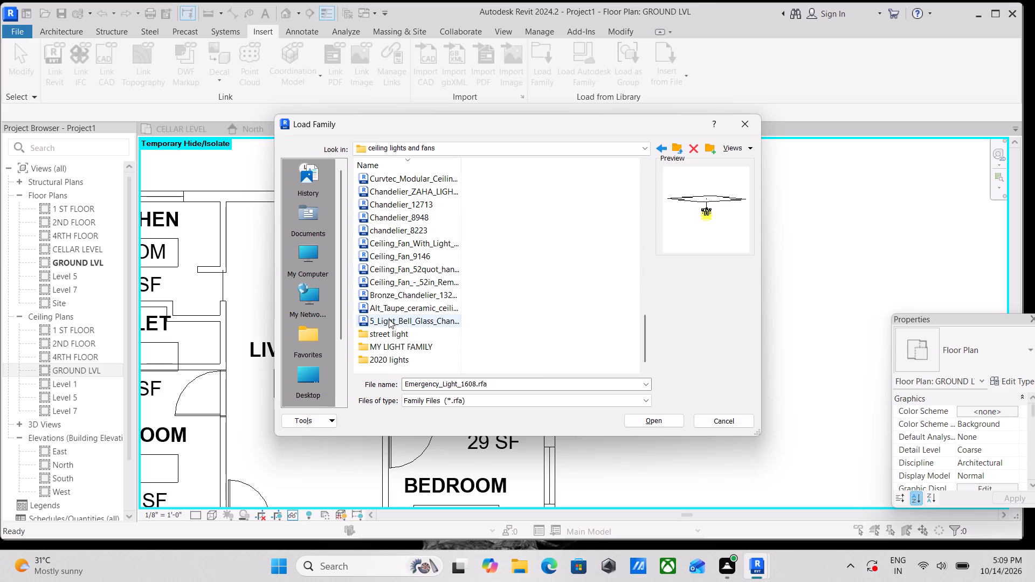
scroll(389, 315, down, 3)
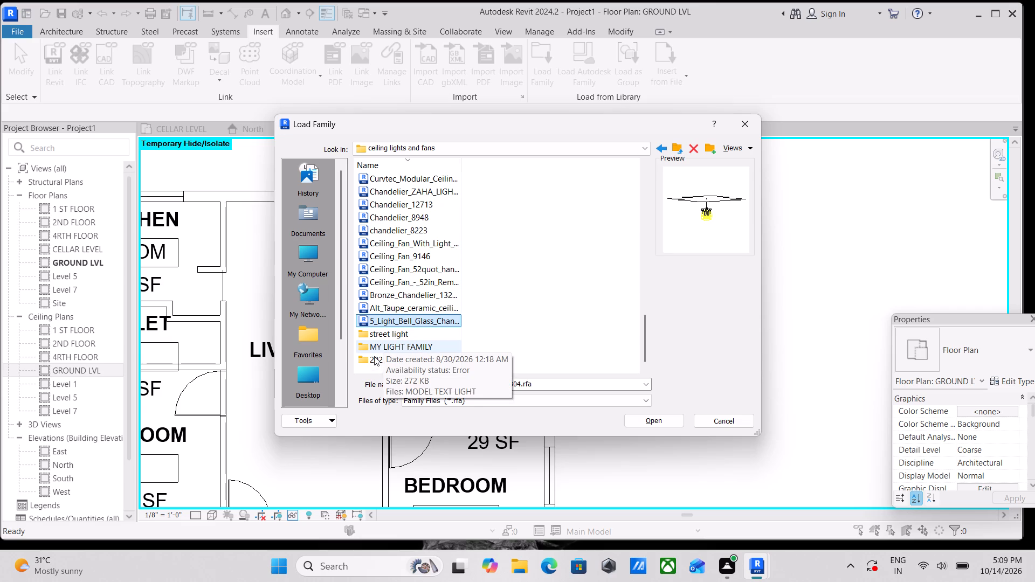
Preview the light families in the 2020 lights subfolder and leave family loading without picking one.
double_click(374, 356)
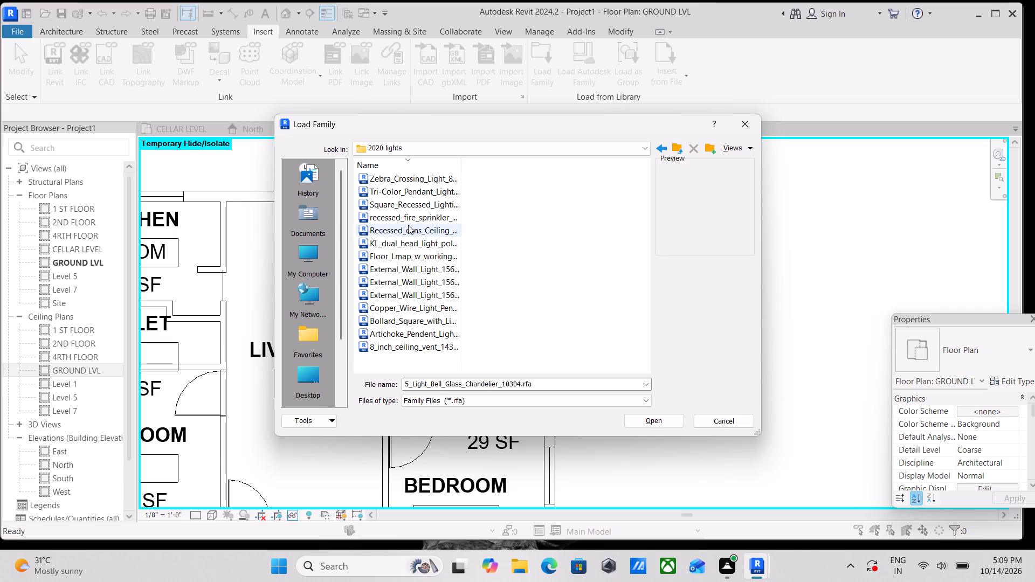
click(408, 223)
click(407, 193)
click(405, 181)
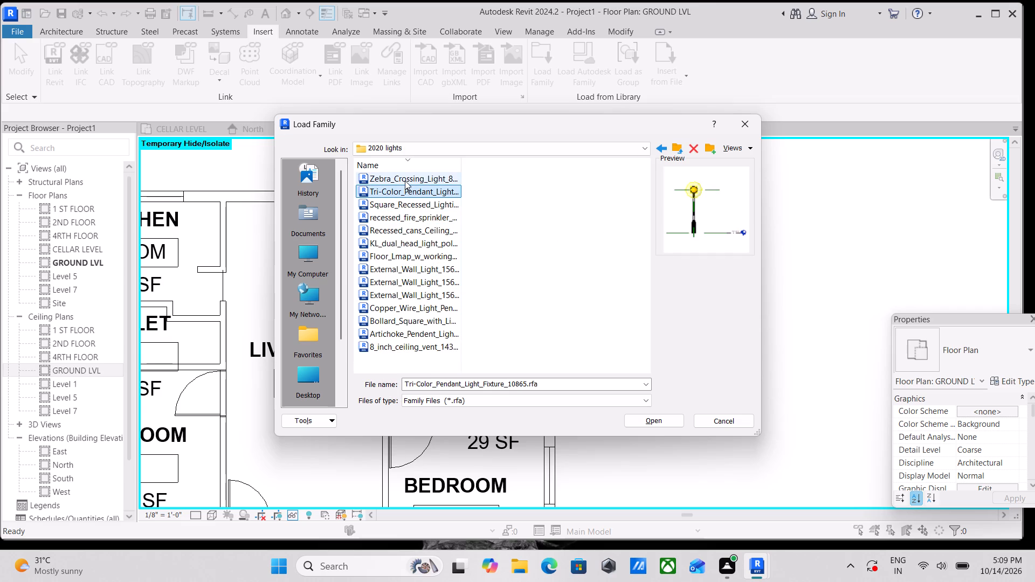
scroll(398, 313, down, 4)
click(397, 322)
click(396, 300)
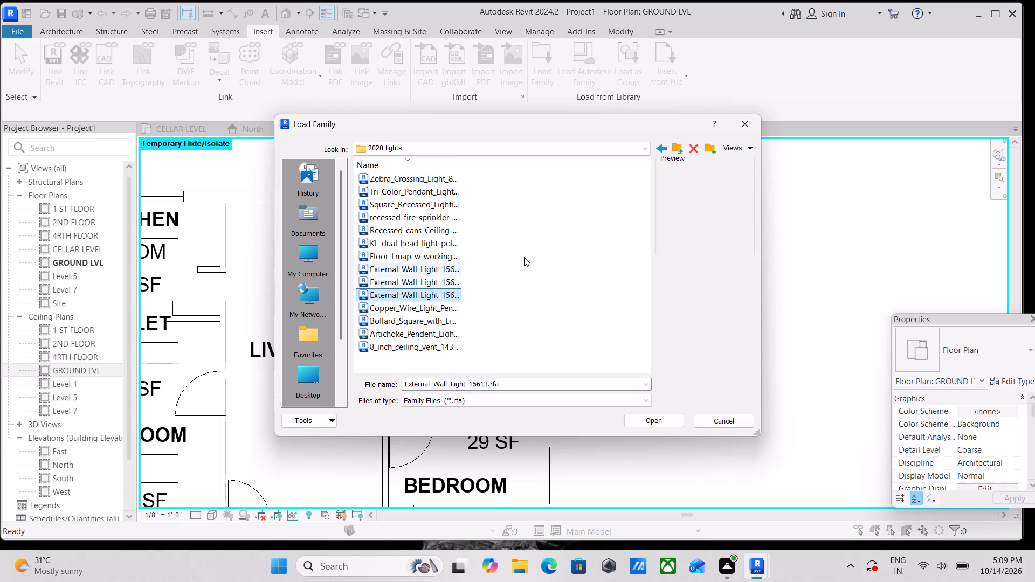
click(742, 128)
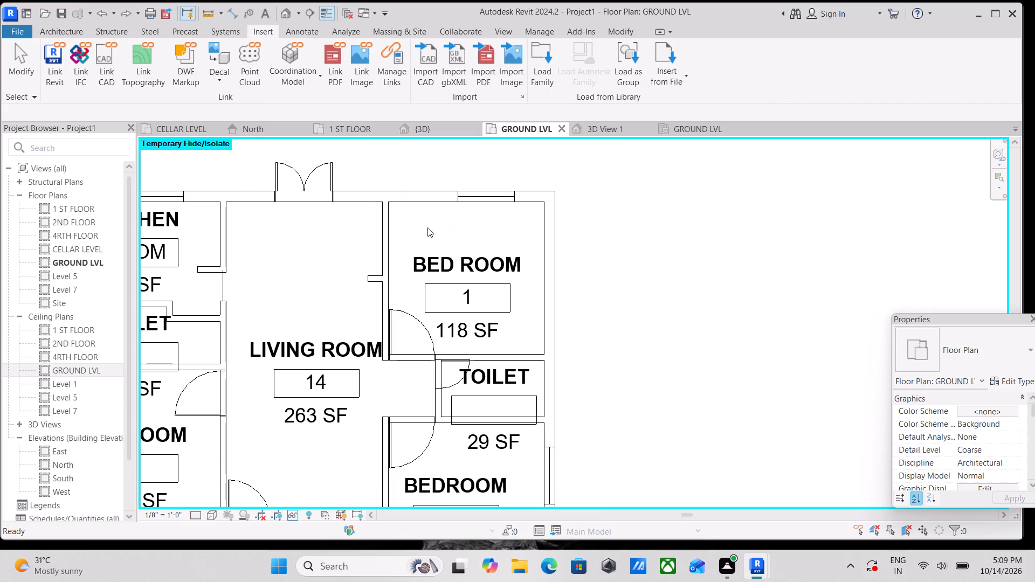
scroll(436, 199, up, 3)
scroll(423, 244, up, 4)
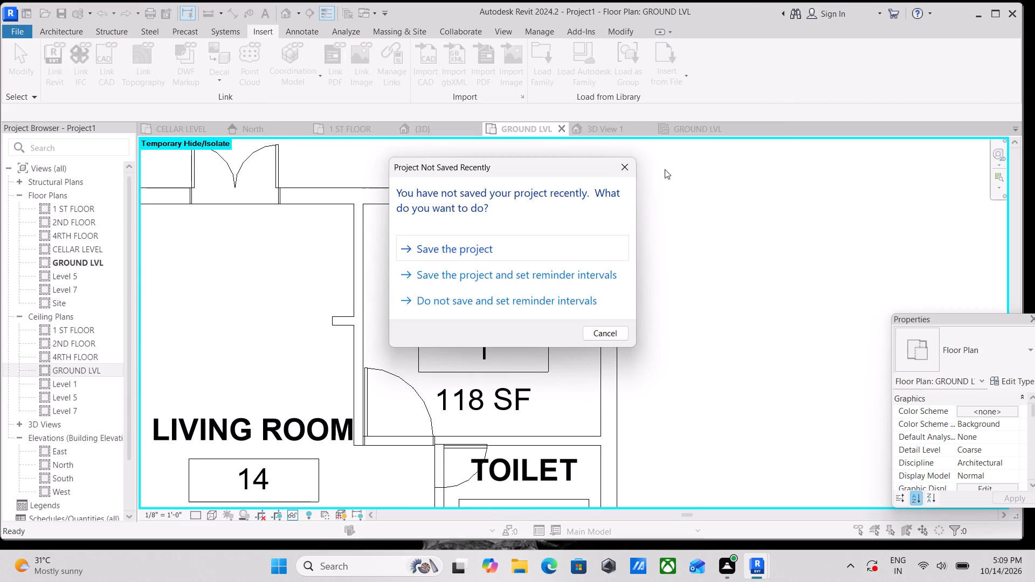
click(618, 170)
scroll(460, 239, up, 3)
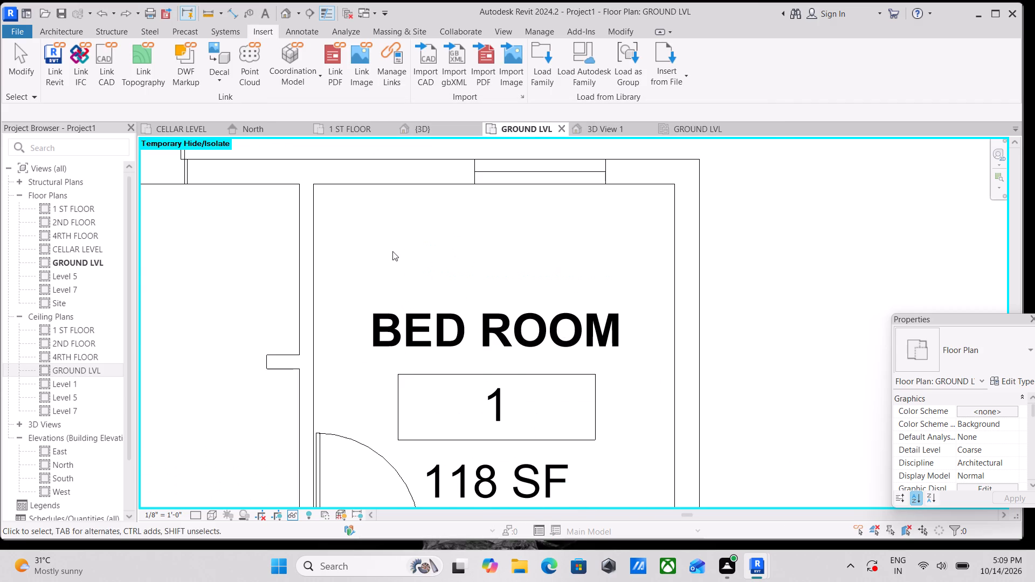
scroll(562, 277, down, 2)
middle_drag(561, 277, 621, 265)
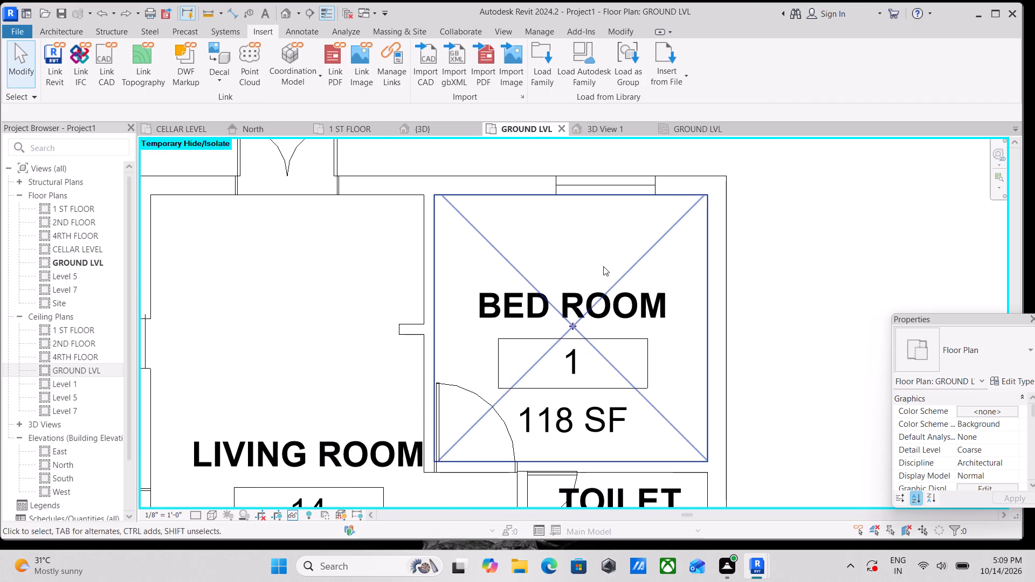
Check the GROUND LVL ceiling plan, and examine the building's facades and open upper rooms in the {3D} view.
click(675, 133)
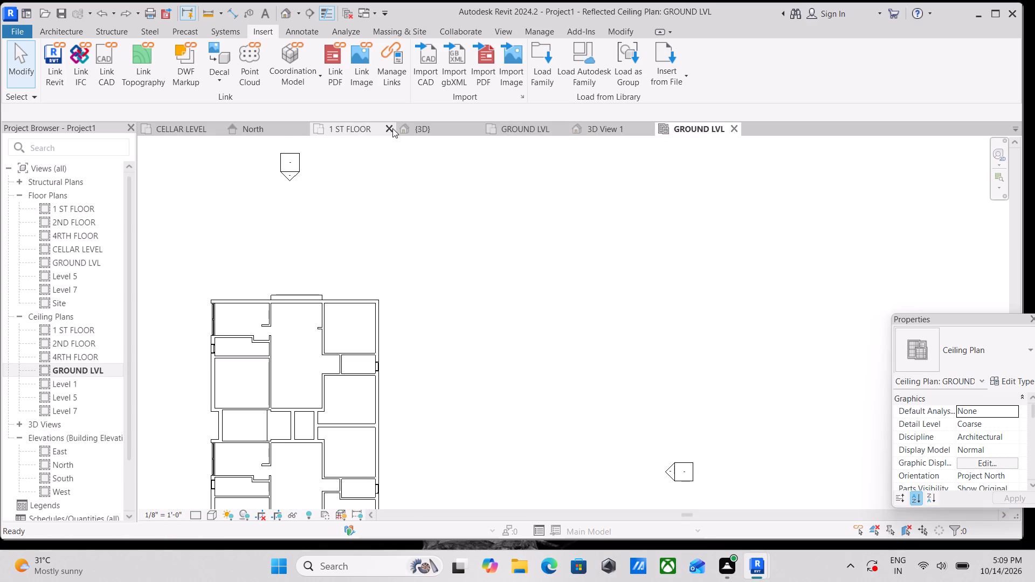
click(416, 127)
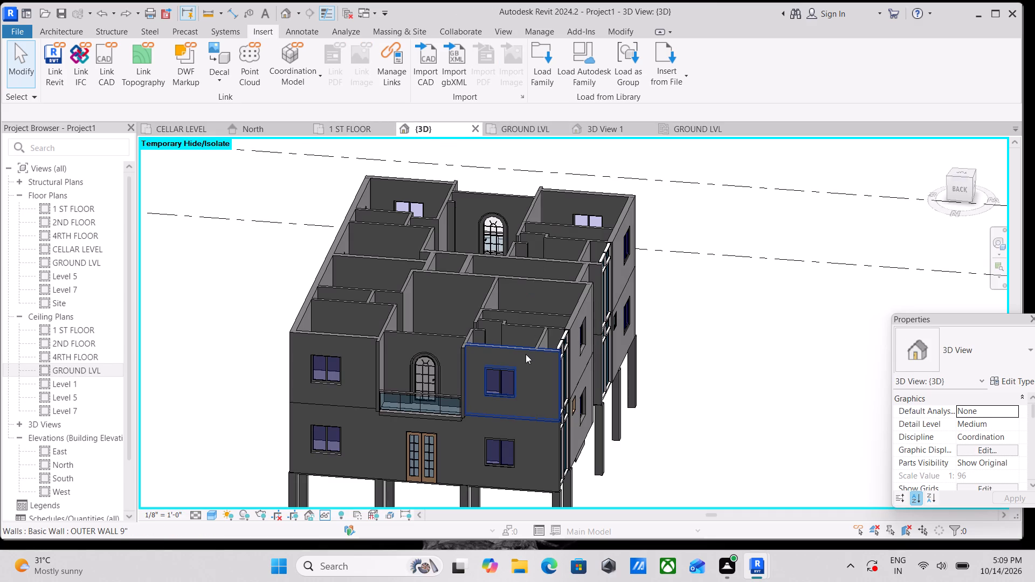
shift+middle_drag(536, 420, 703, 295)
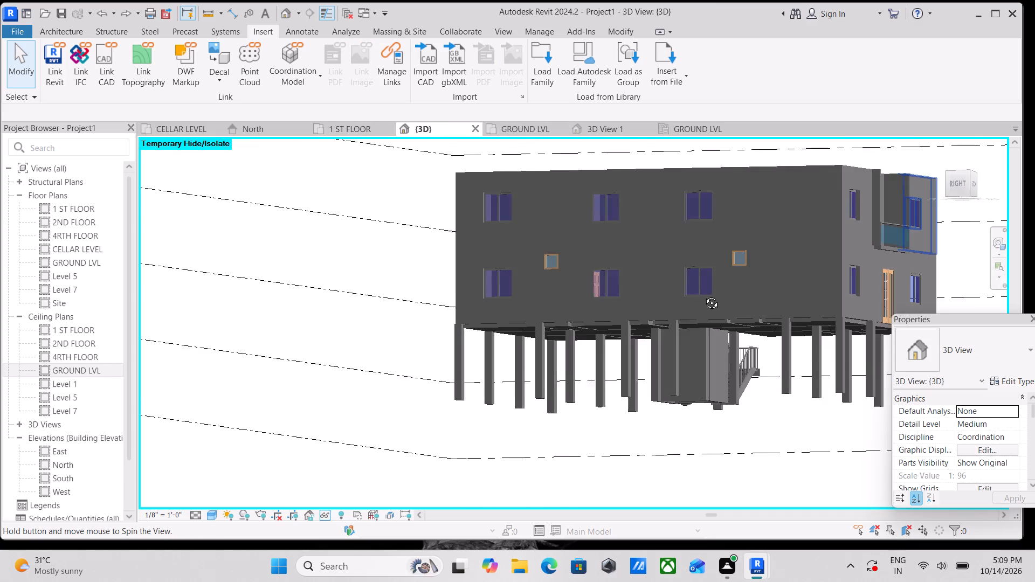
shift+middle_drag(703, 295, 658, 339)
middle_drag(685, 321, 518, 409)
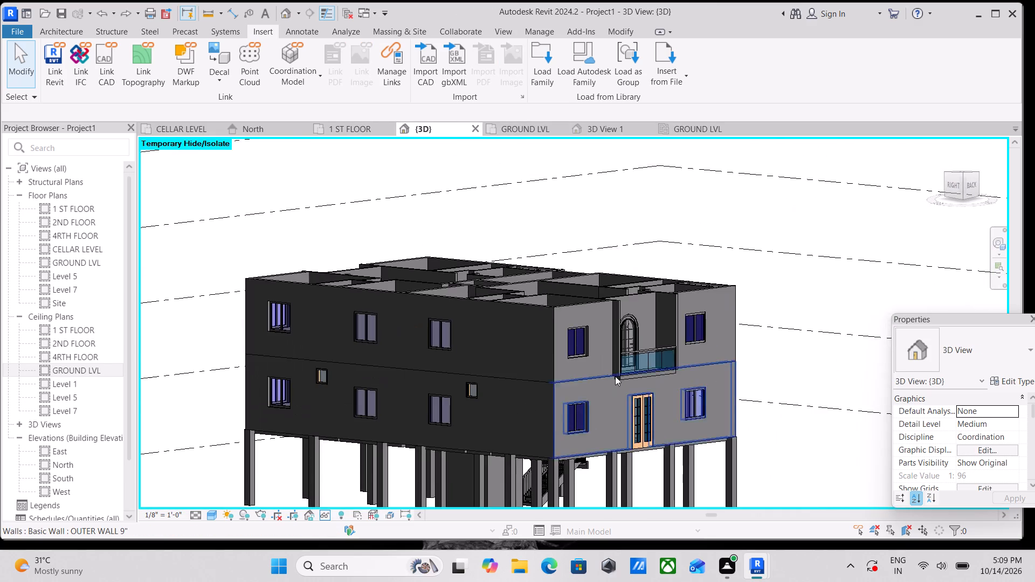
scroll(615, 376, up, 2)
scroll(622, 372, down, 2)
middle_drag(622, 371, 804, 419)
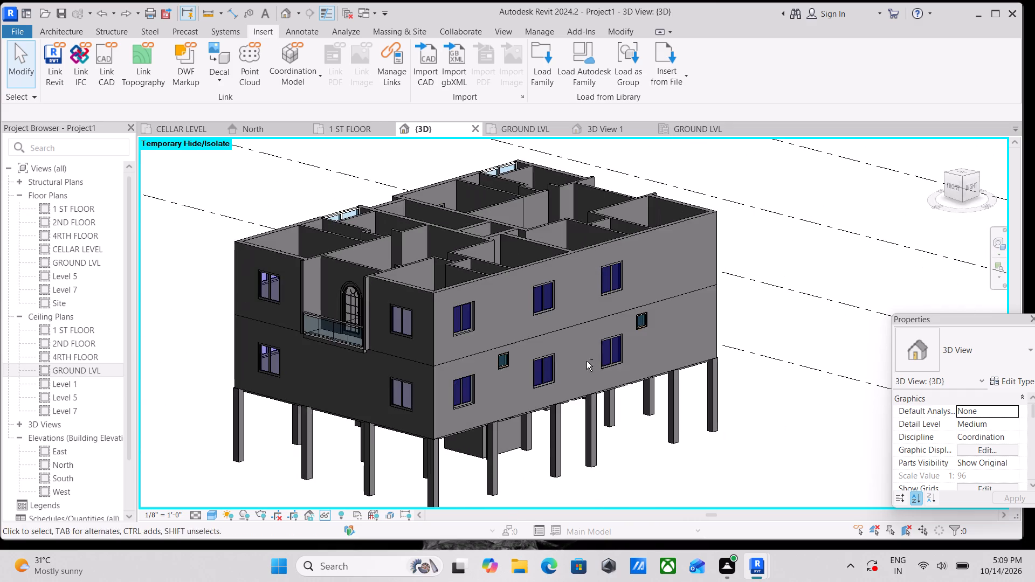
shift+middle_drag(586, 361, 681, 413)
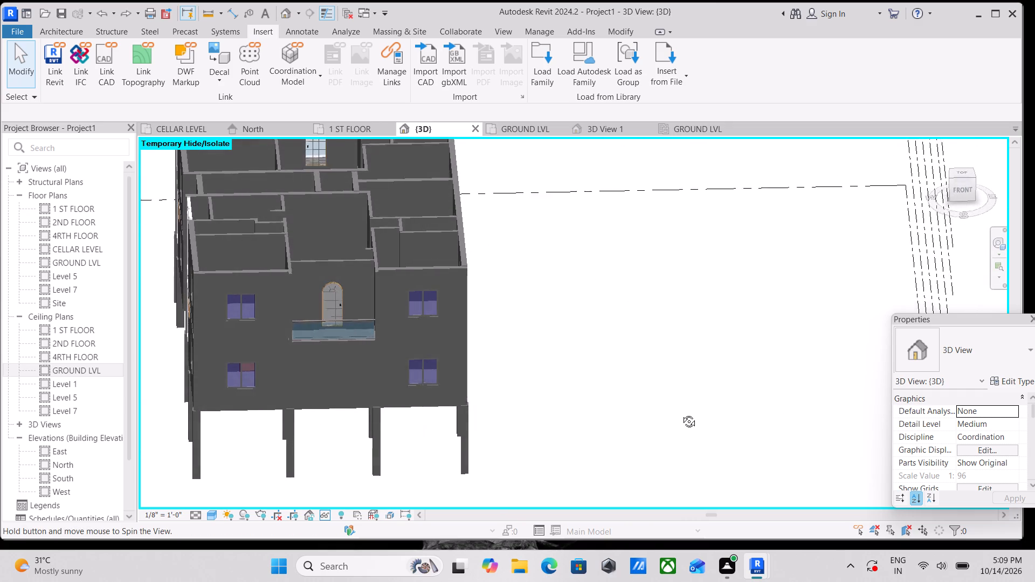
shift+middle_drag(681, 413, 680, 413)
Return to the GROUND LVL floor plan and examine the layout of LIVING ROOM 14, the kitchen and the bedrooms.
click(506, 130)
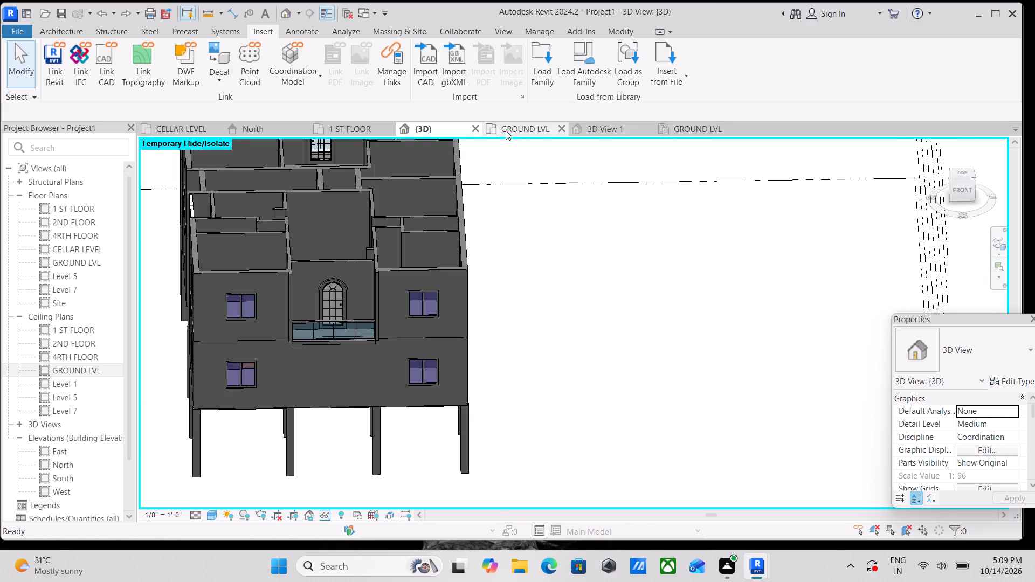
scroll(358, 315, down, 6)
middle_drag(322, 314, 496, 265)
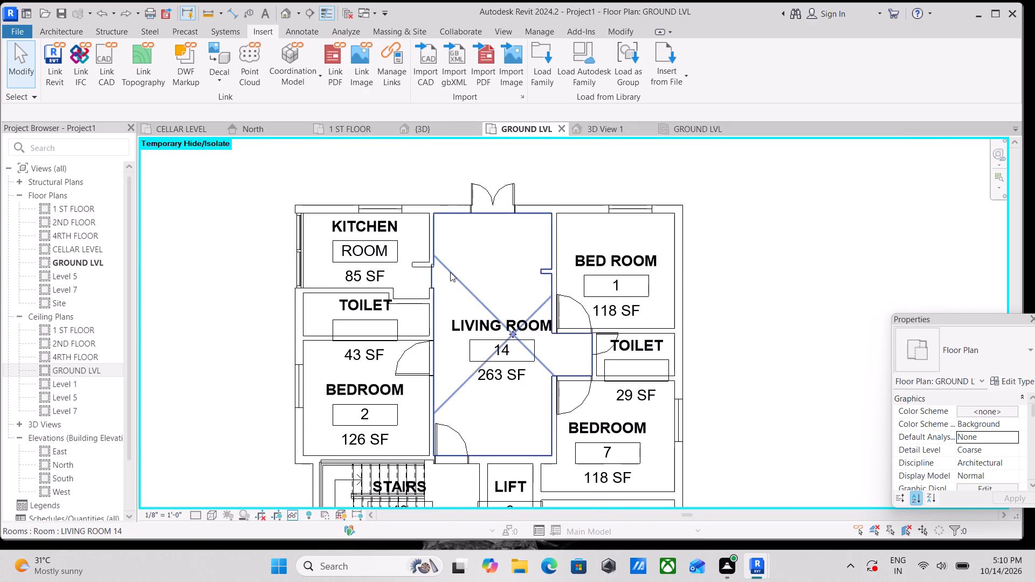
scroll(450, 272, up, 2)
scroll(489, 246, down, 1)
middle_drag(489, 246, 488, 291)
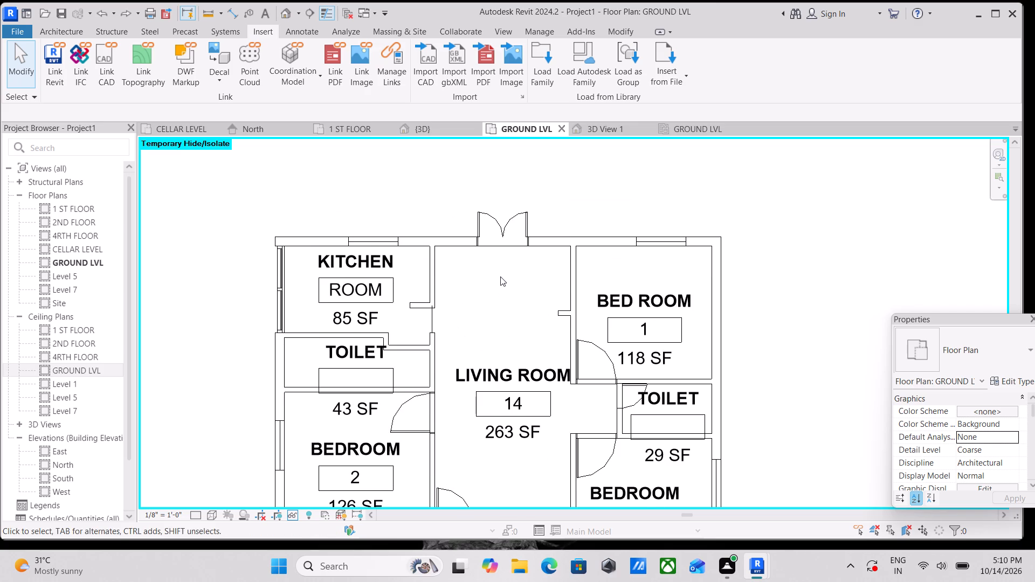
scroll(500, 276, down, 1)
middle_drag(500, 276, 509, 240)
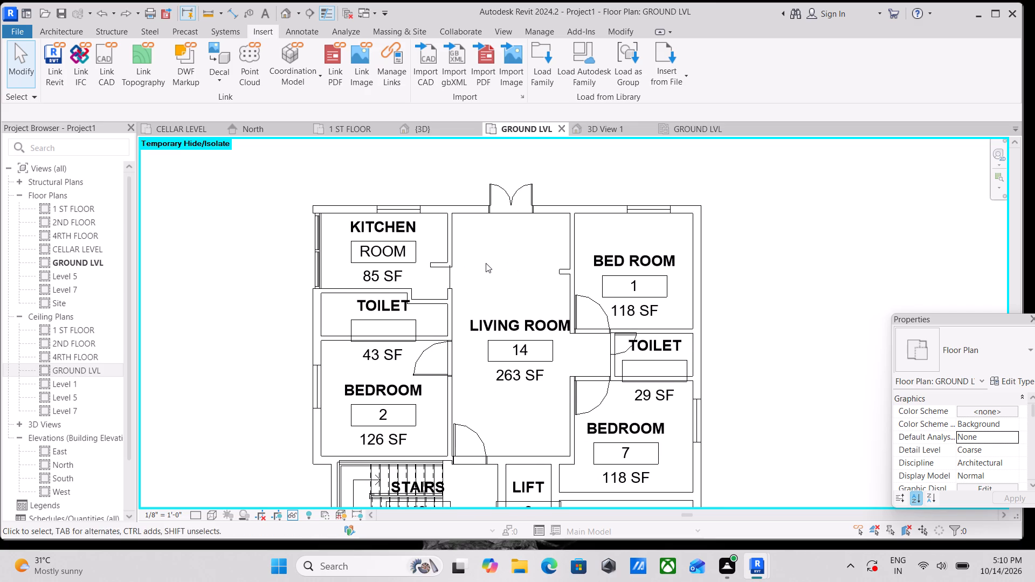
text(bed)
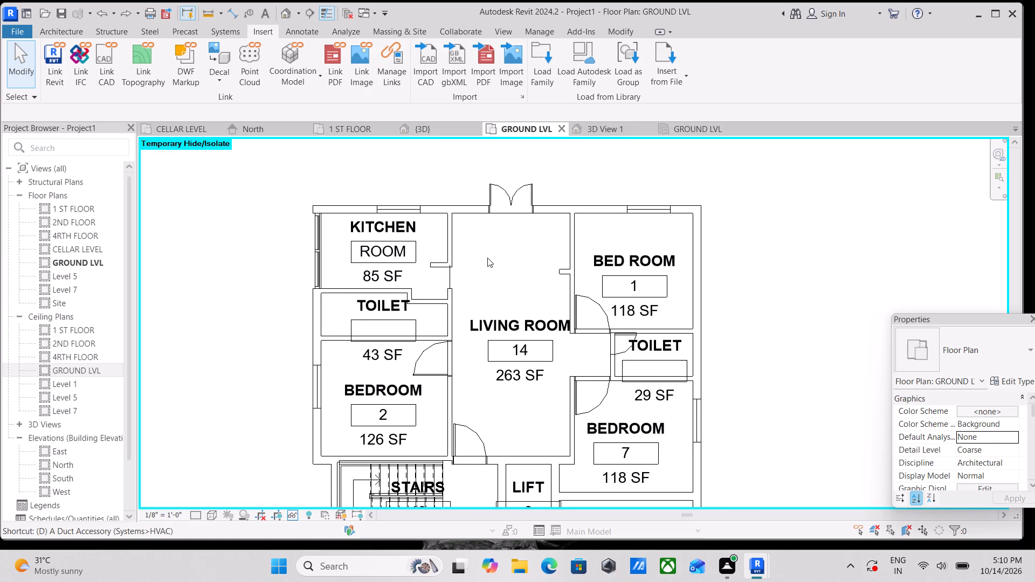
scroll(514, 266, up, 2)
middle_drag(514, 266, 499, 324)
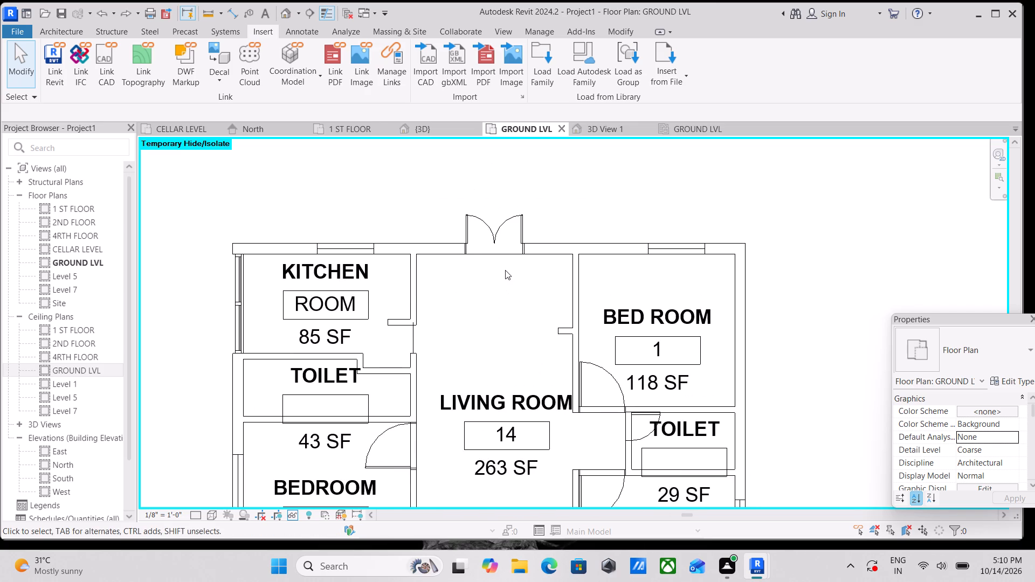
scroll(499, 273, down, 1)
middle_drag(499, 273, 492, 318)
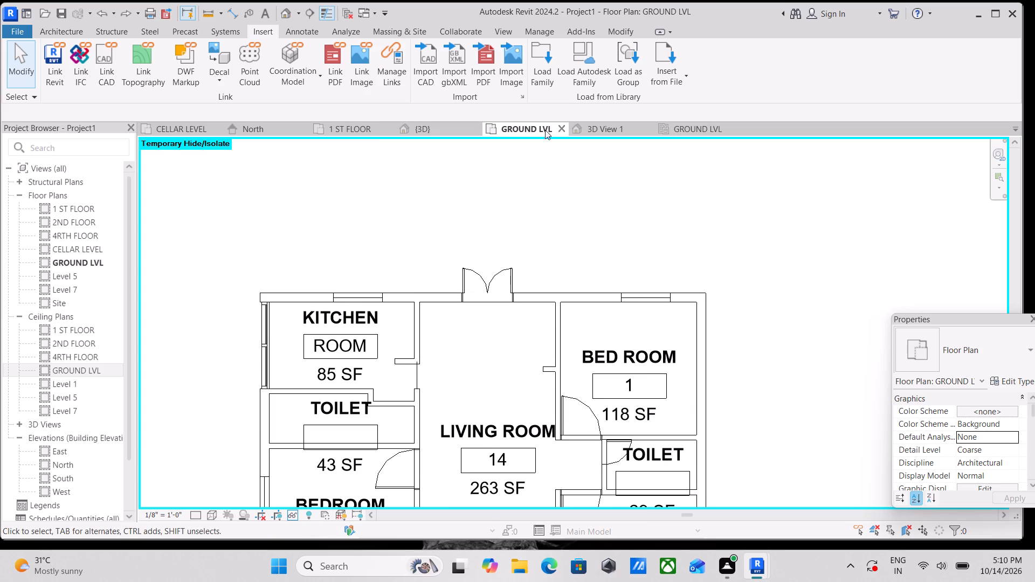
Start loading a family and browse the nested SHUBHAM CITY folders in Documents to the beds folder.
click(542, 72)
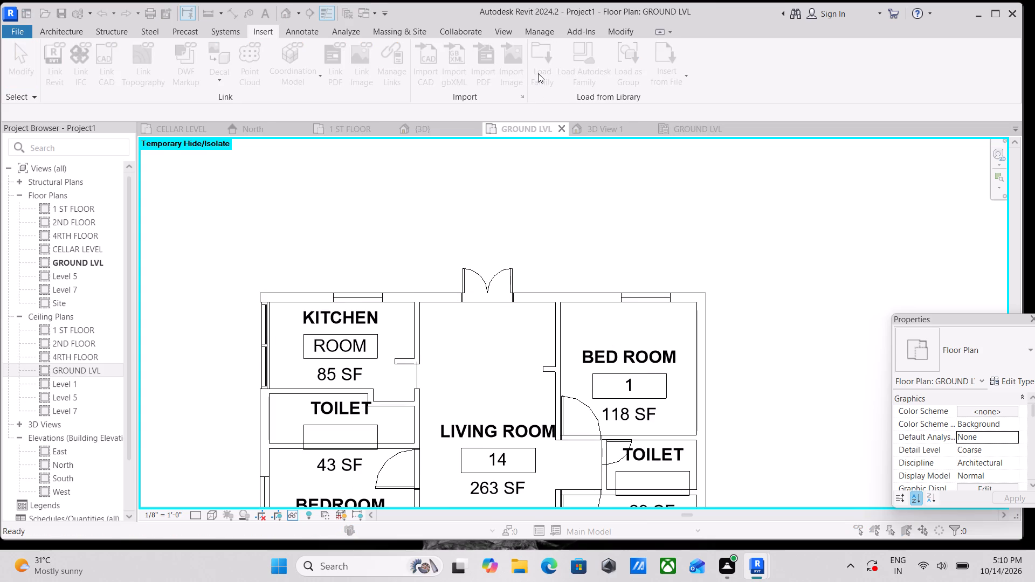
click(293, 211)
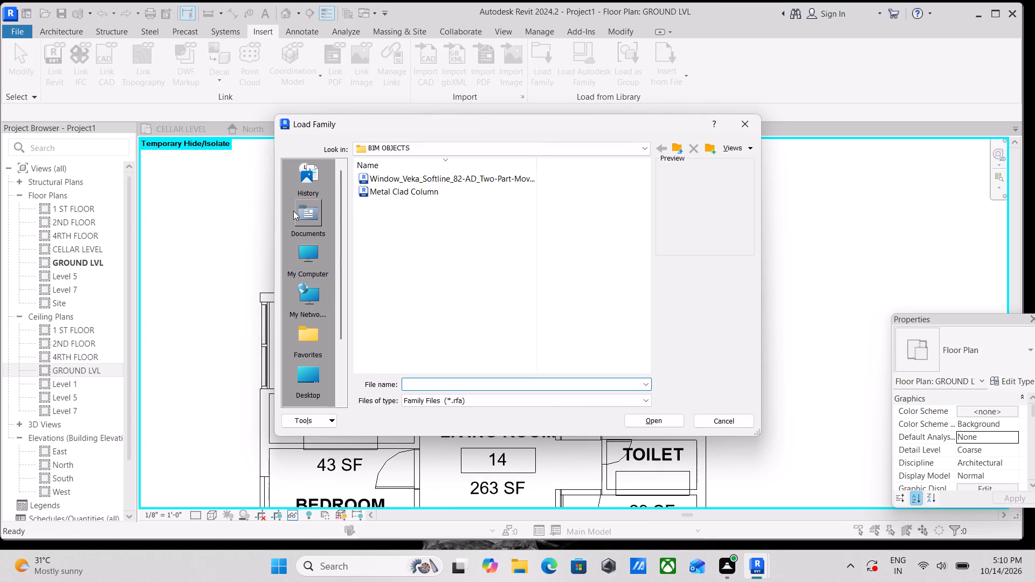
scroll(384, 181, up, 1)
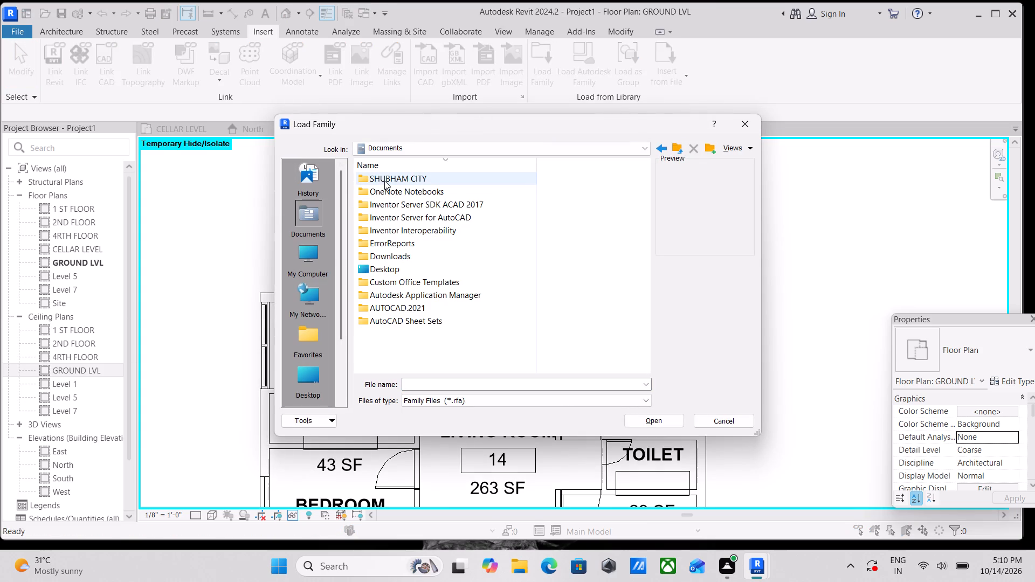
click(384, 181)
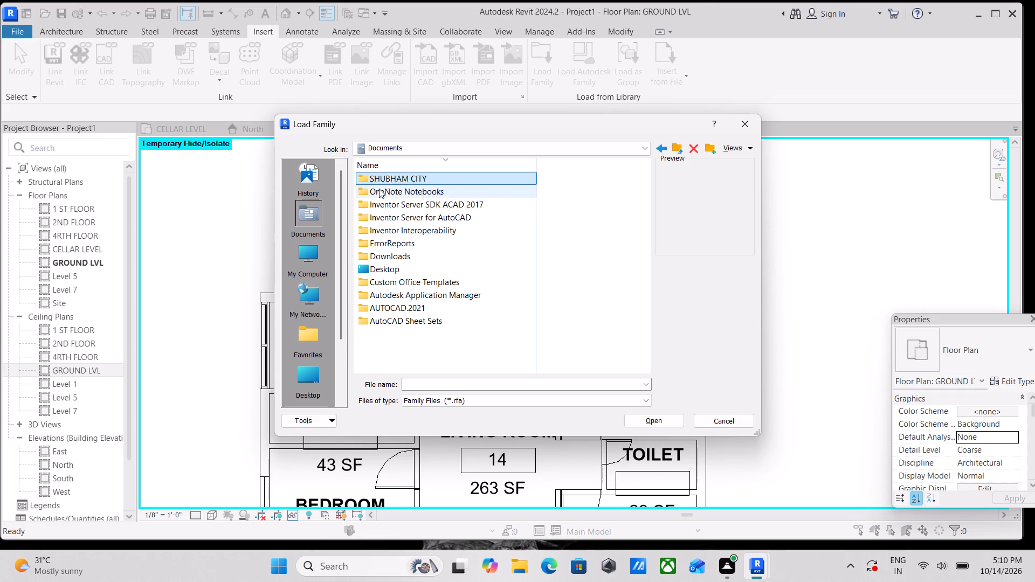
double_click(385, 181)
double_click(385, 181)
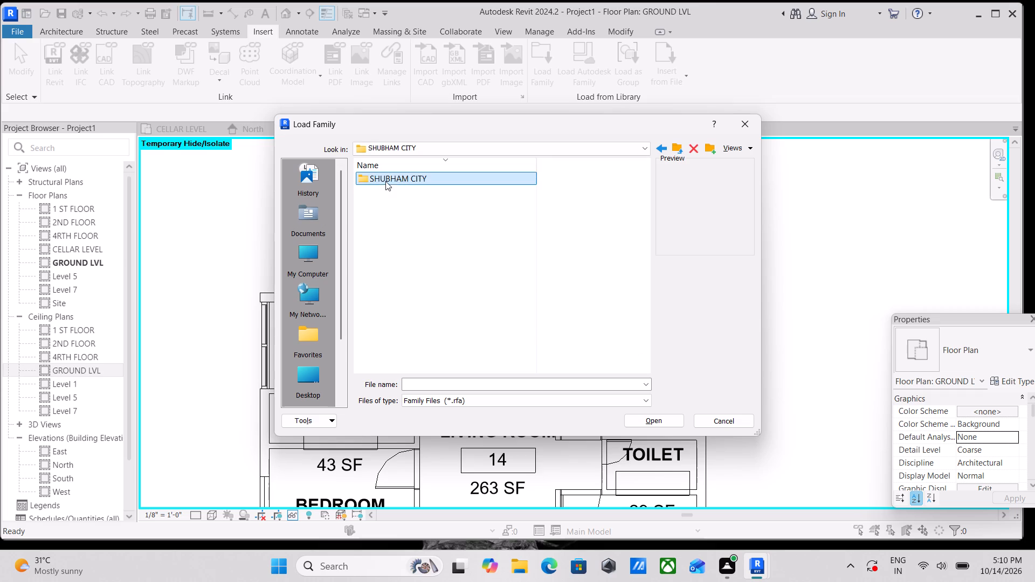
scroll(369, 317, down, 2)
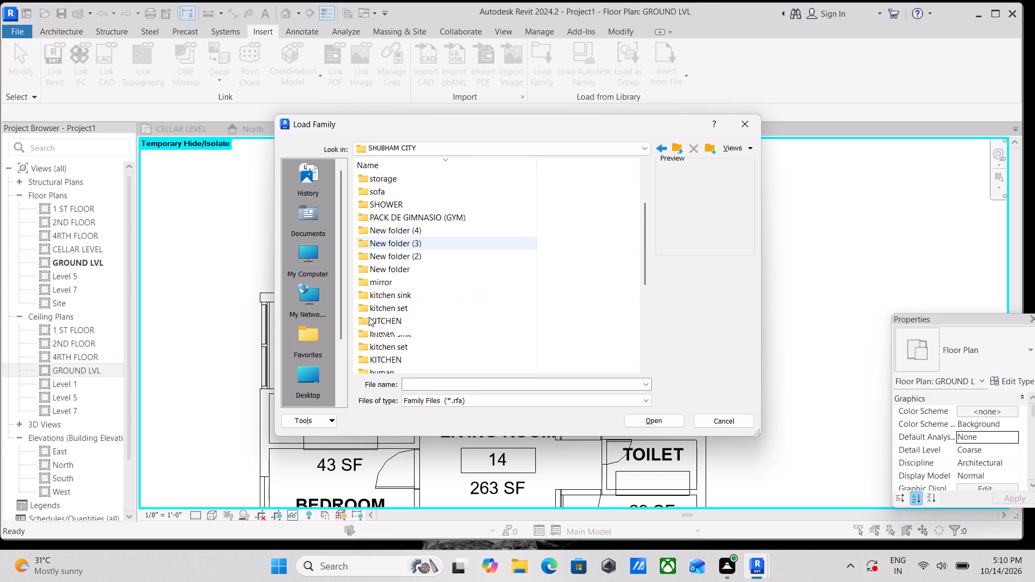
scroll(367, 322, down, 7)
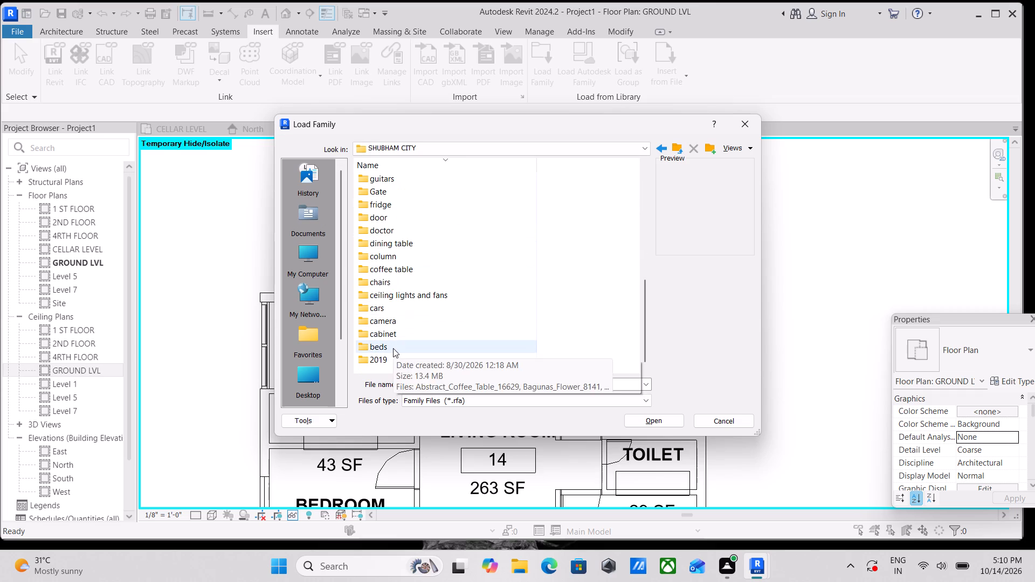
double_click(393, 347)
Preview several bed families in the beds folder and load QueenKing_Bed_18429 into the project.
click(382, 177)
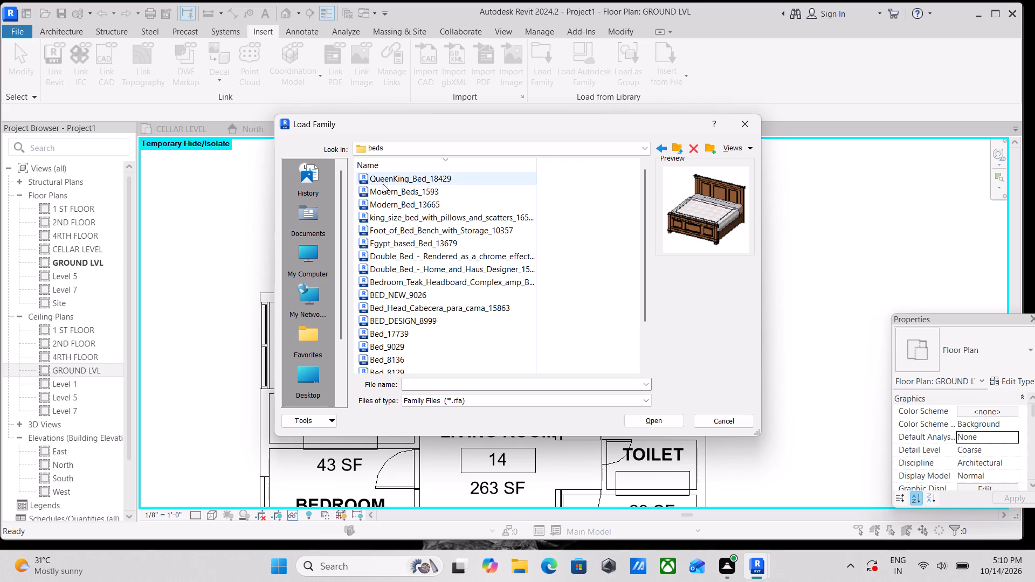
click(385, 197)
click(388, 238)
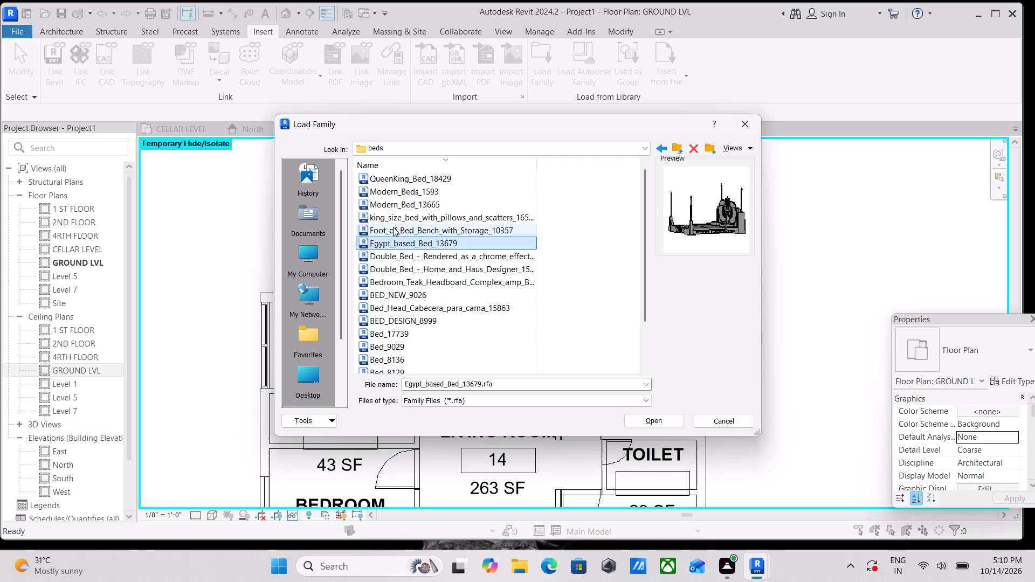
click(393, 226)
click(384, 269)
click(383, 306)
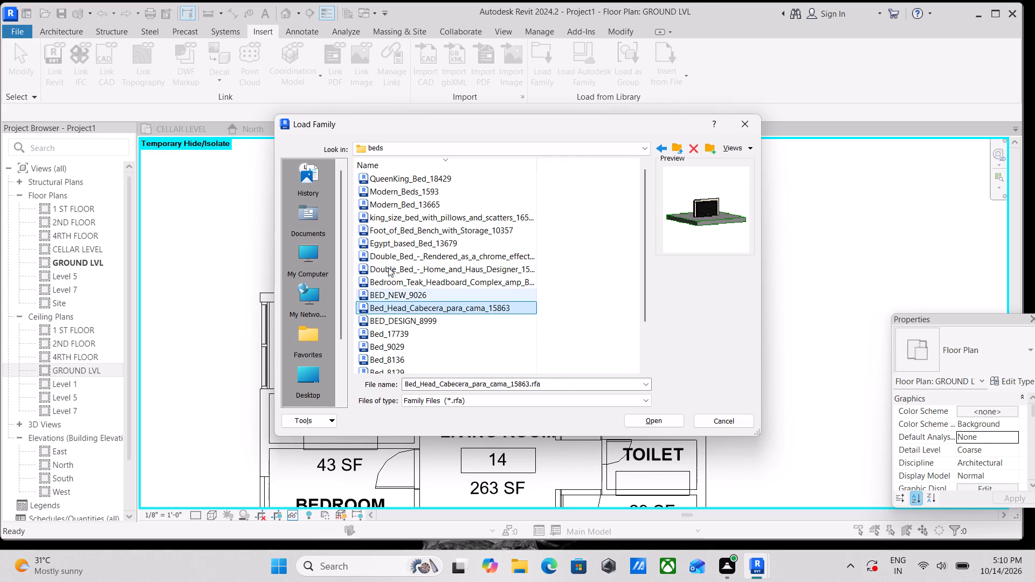
click(380, 181)
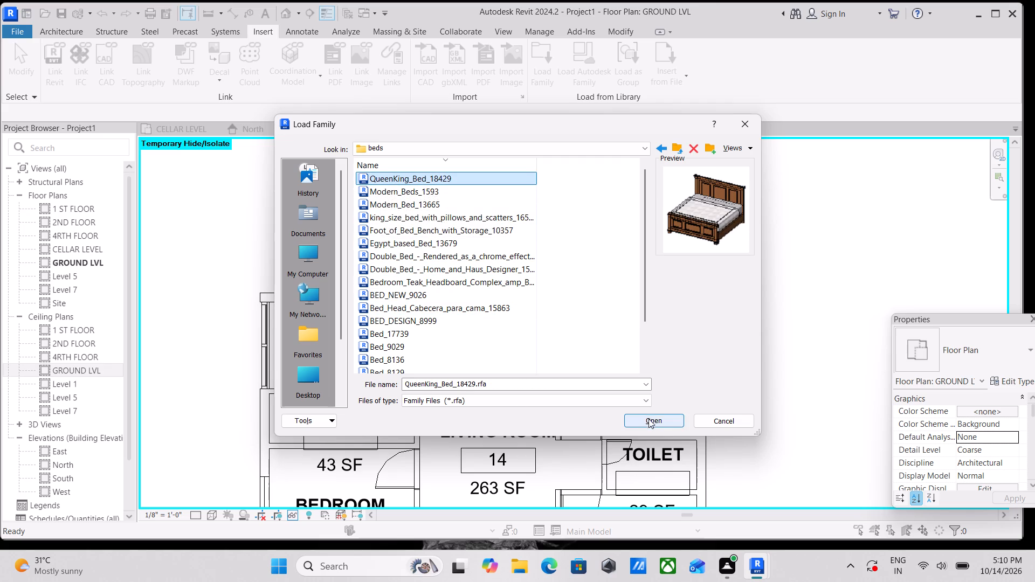
click(650, 417)
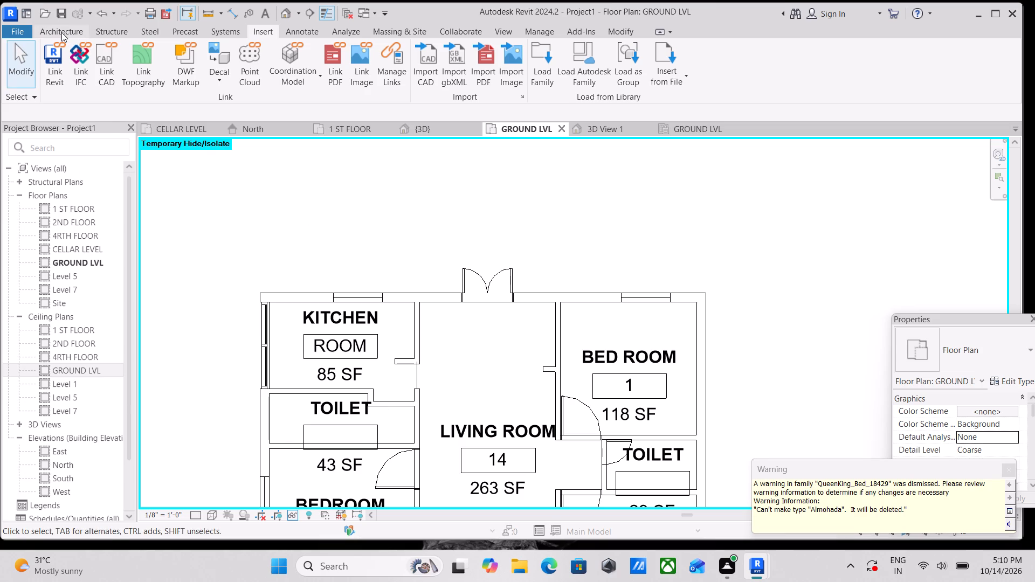
Place a QueenKing_Bed_18429 component in BED ROOM 1, rotated so its headboard is about 1'-0" from the east exterior wall.
click(61, 32)
click(151, 73)
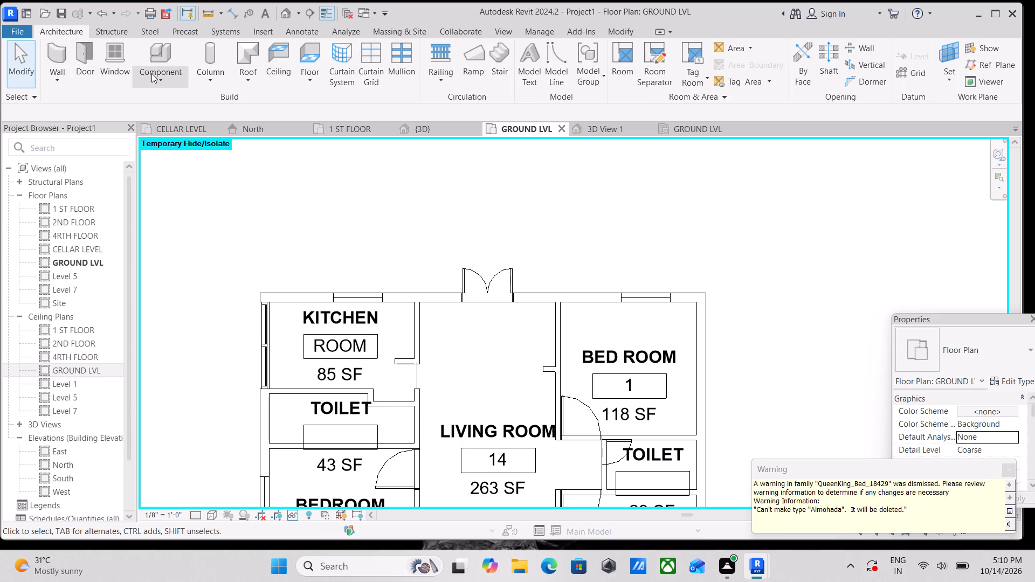
click(152, 97)
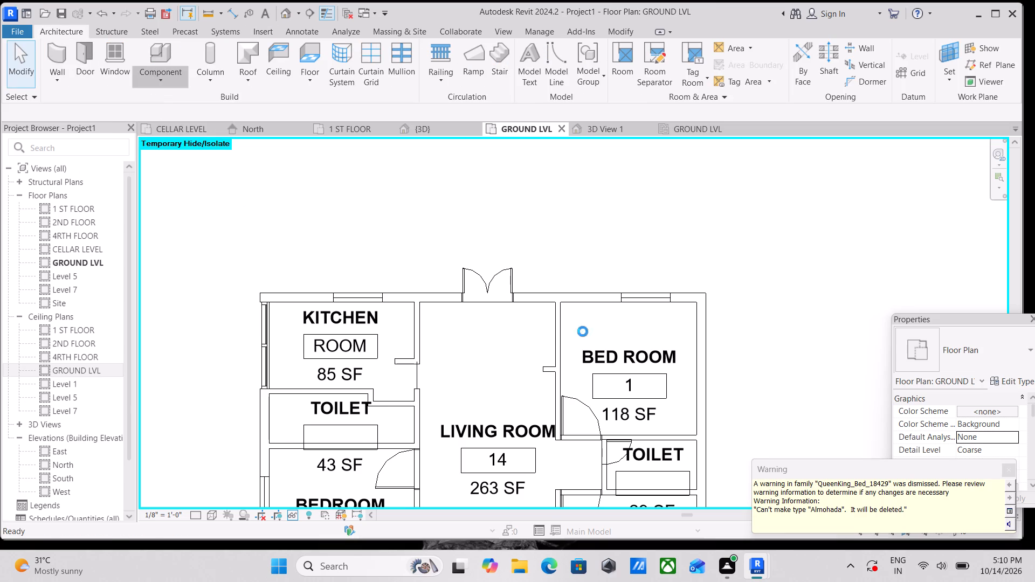
scroll(616, 328, up, 1)
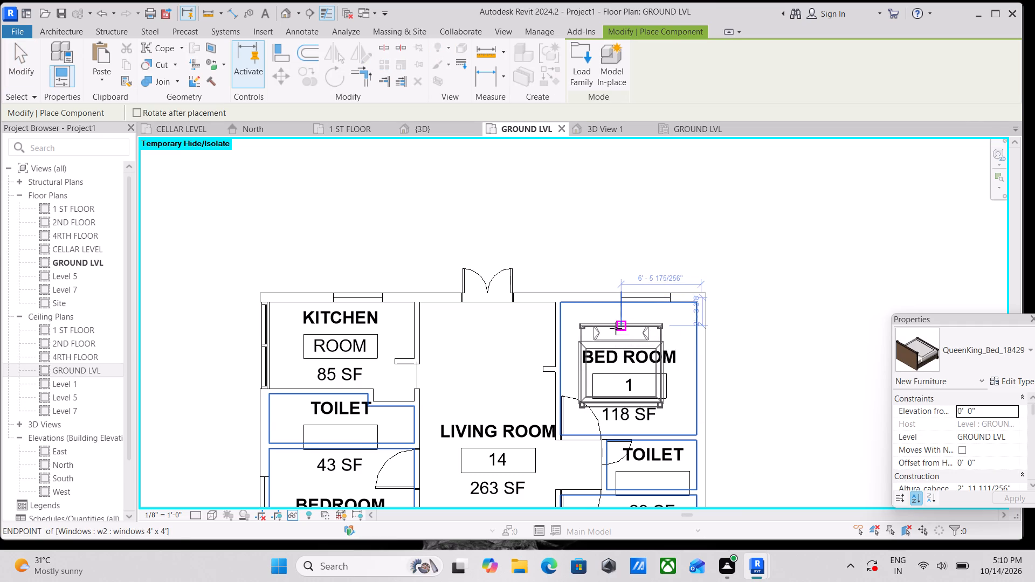
scroll(616, 328, up, 2)
scroll(636, 328, down, 2)
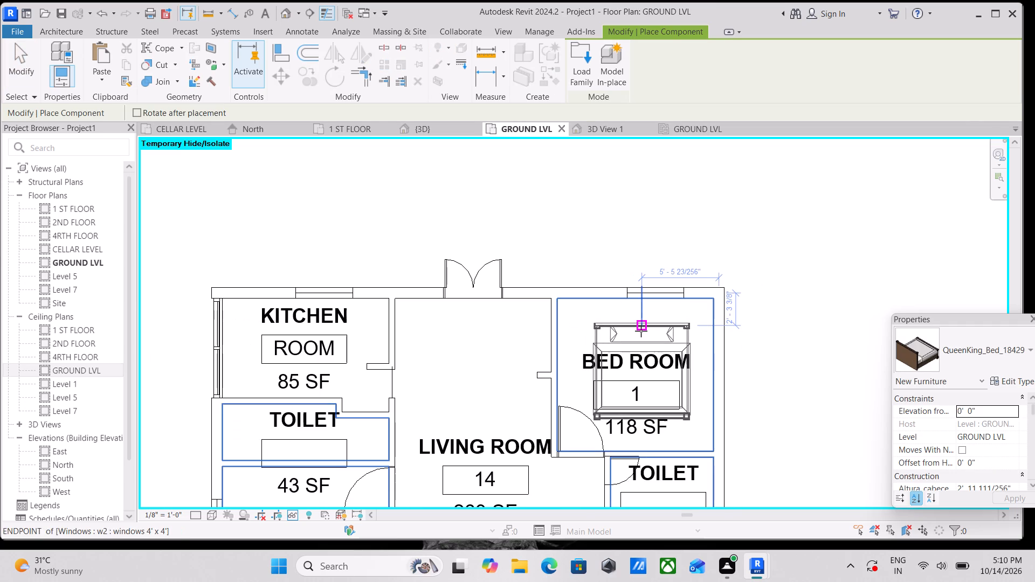
key(space)
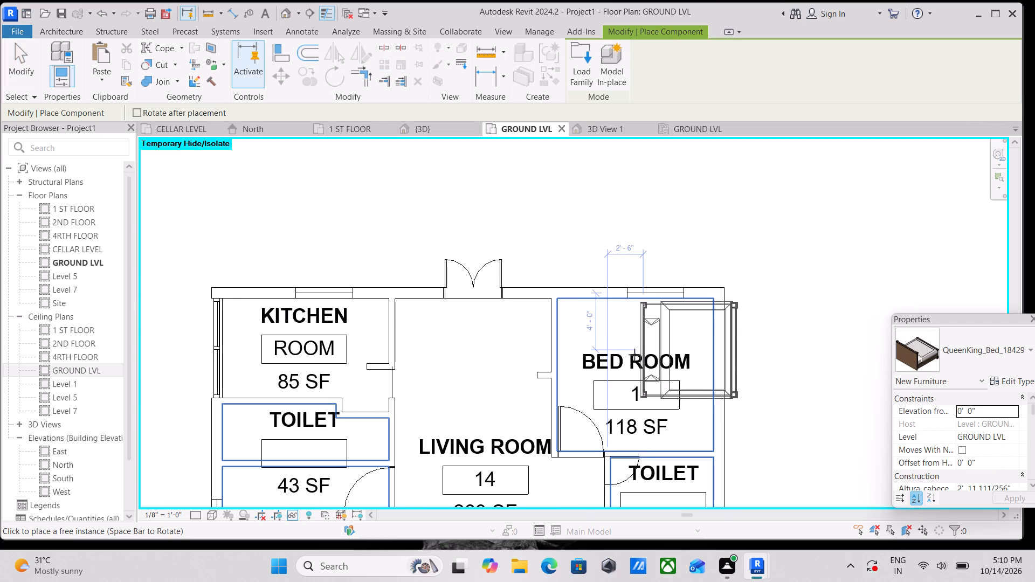
key(space)
key(space)
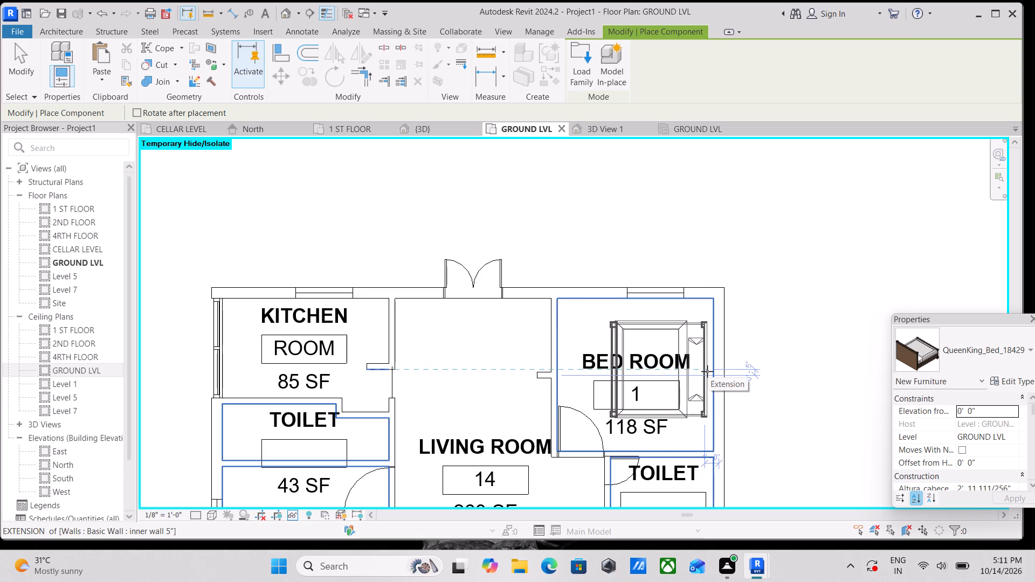
click(707, 371)
Place a second bed in BEDROOM 2, rotated with its headboard at the west window wall, about 0'-11" off it.
scroll(478, 364, down, 1)
middle_drag(478, 364, 548, 345)
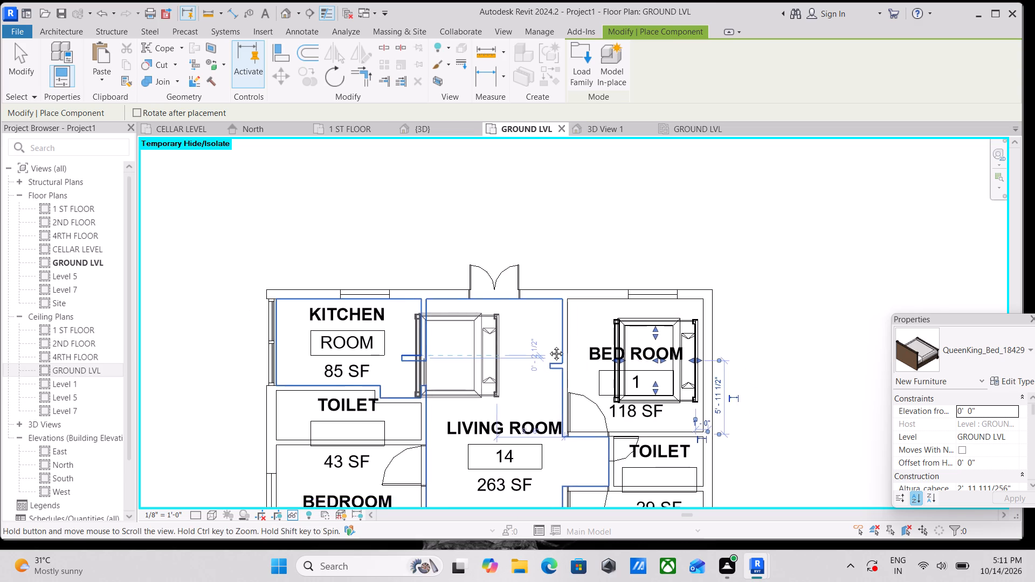
middle_drag(548, 345, 614, 329)
middle_drag(509, 349, 547, 267)
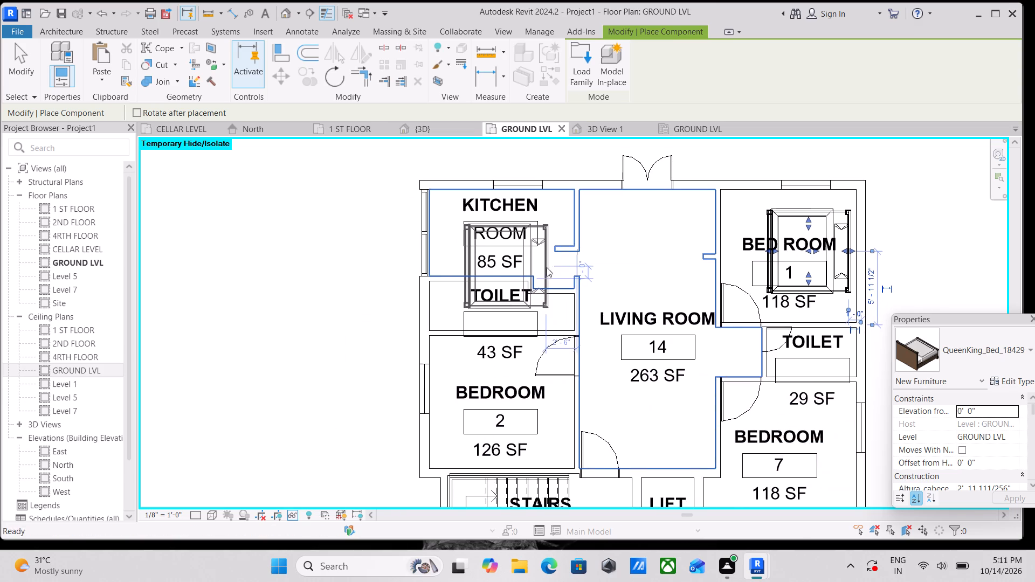
key(space)
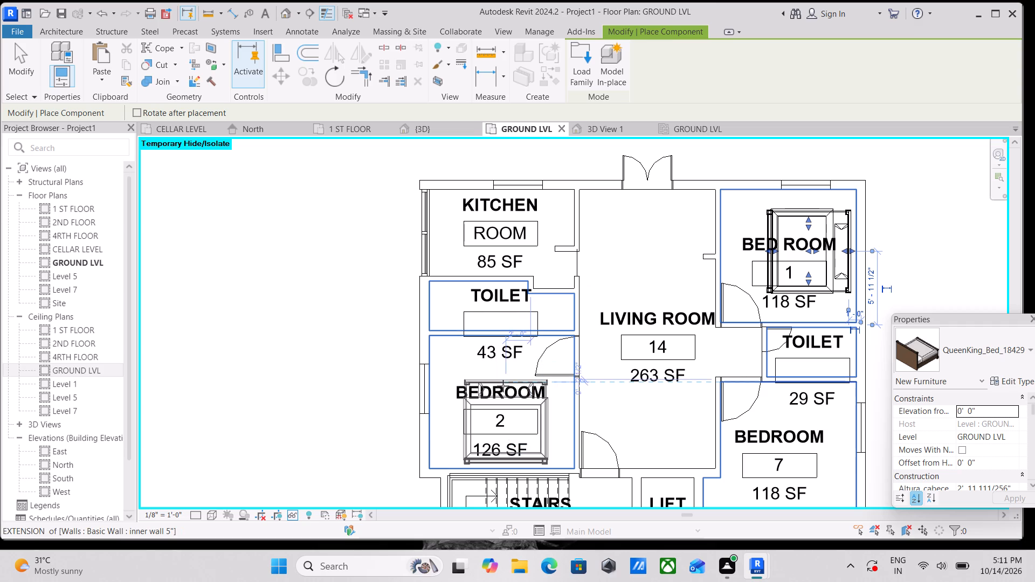
key(space)
scroll(470, 407, up, 2)
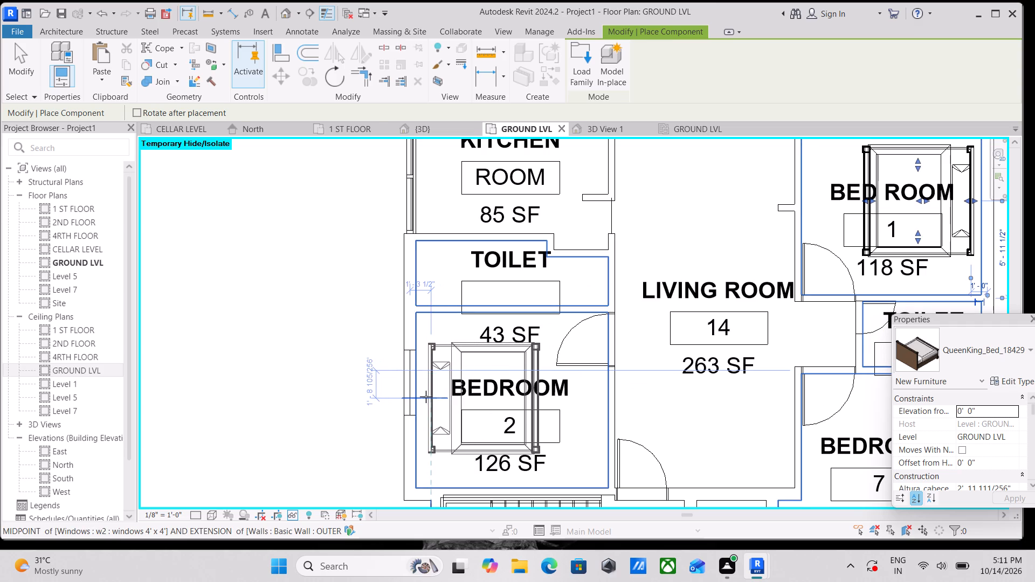
click(425, 397)
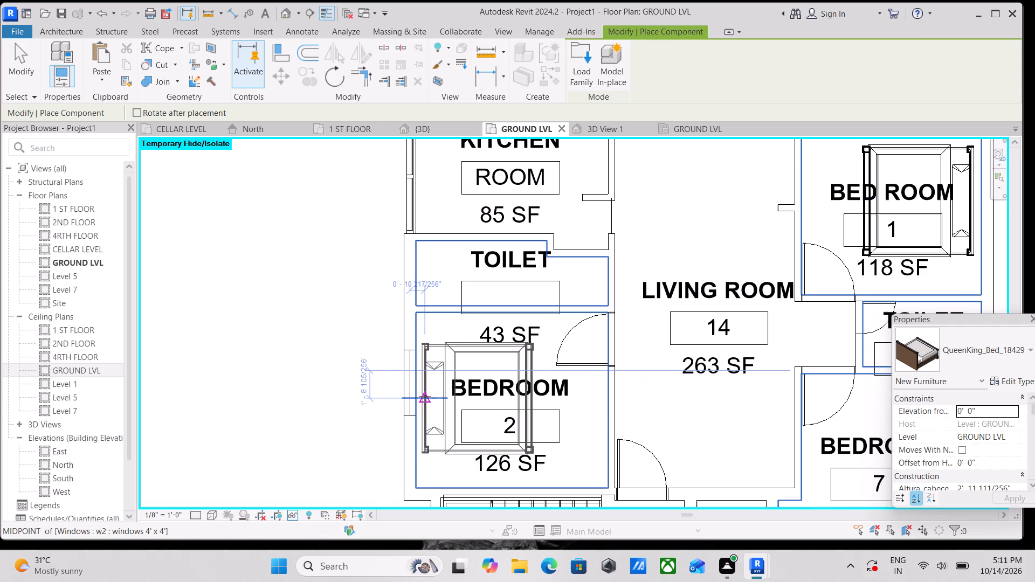
Place another bed in BEDROOM 5 with its headboard about 1'-0" from the west window wall.
scroll(458, 394, down, 2)
middle_drag(458, 394, 507, 297)
middle_drag(519, 299, 569, 234)
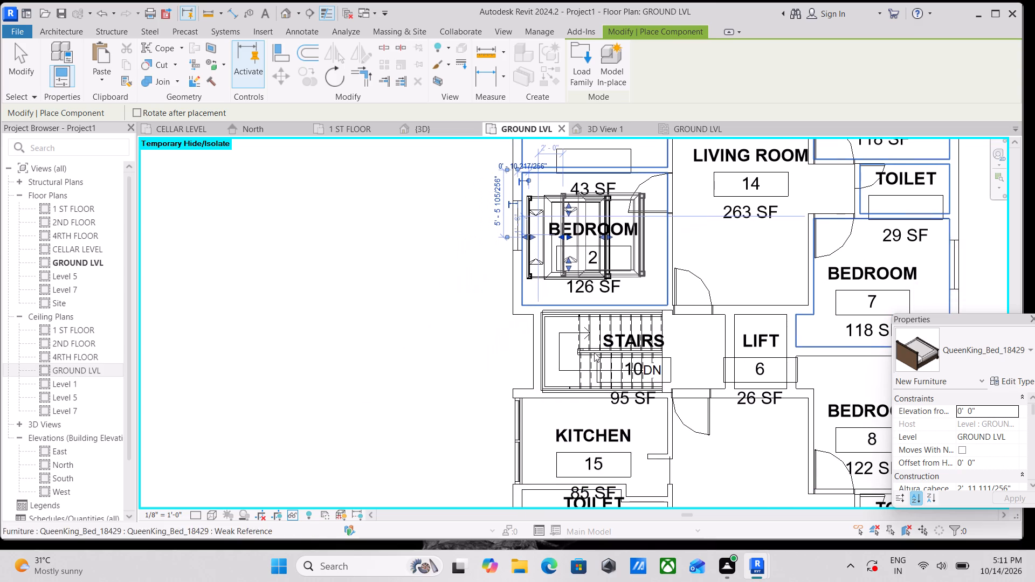
middle_drag(591, 424, 609, 292)
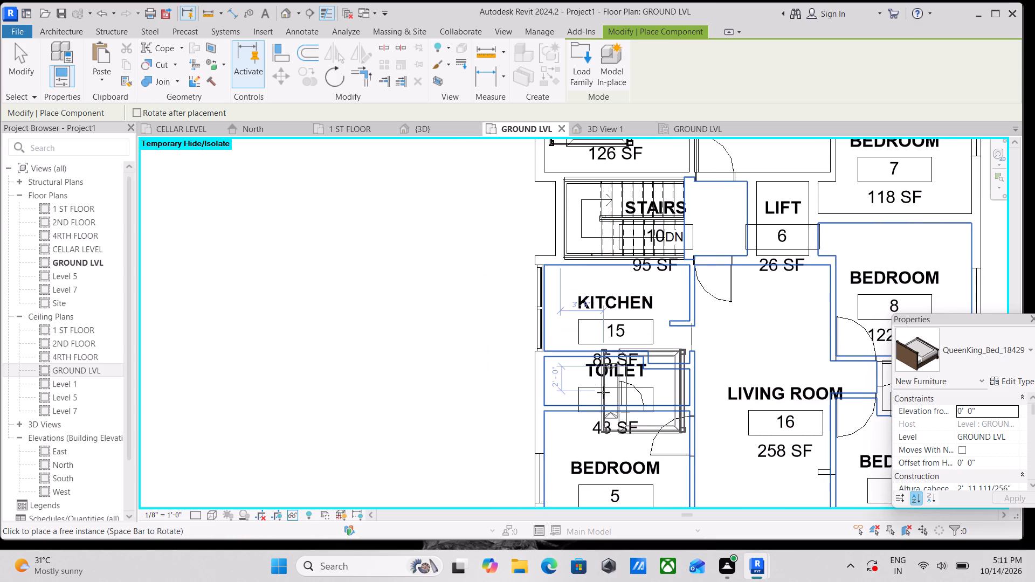
middle_drag(603, 392, 608, 293)
scroll(582, 387, up, 3)
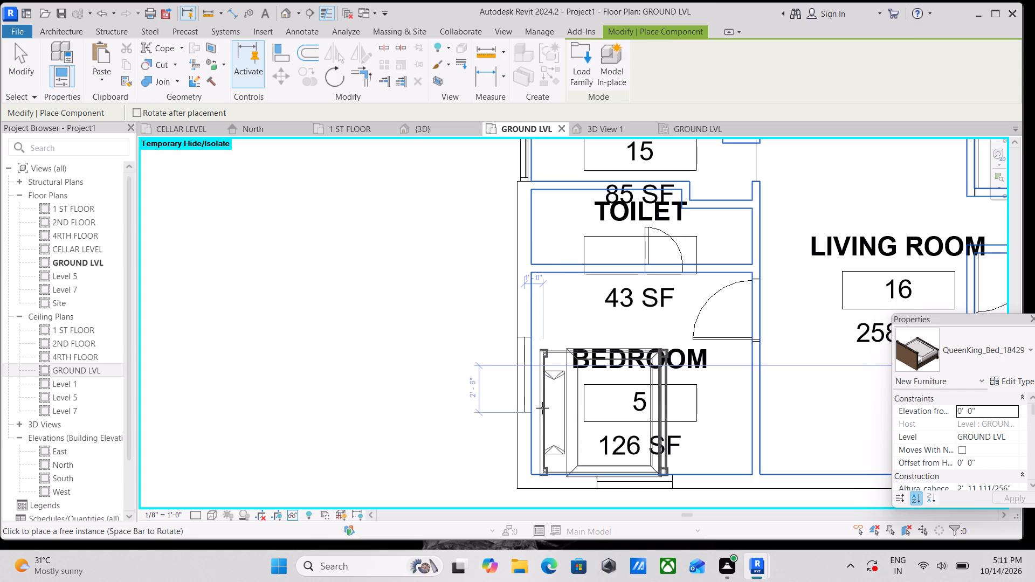
click(543, 403)
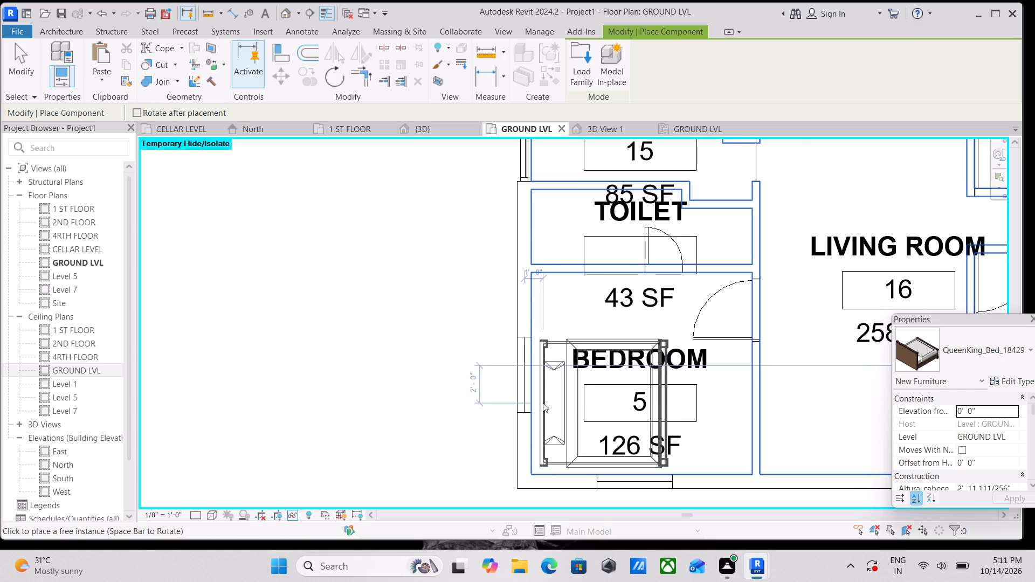
Place another bed in BEDROOM 11, rotated with its headboard about 1'-3" from the east wall and its centre 4'-3" from the south wall.
scroll(543, 403, down, 2)
middle_drag(543, 403, 266, 357)
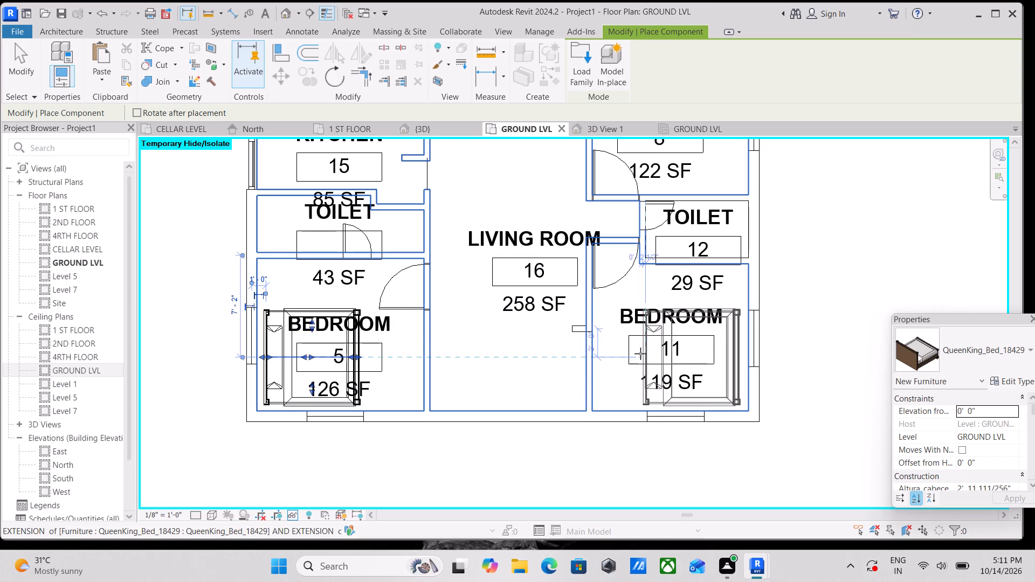
key(space)
key(space)
key(space)
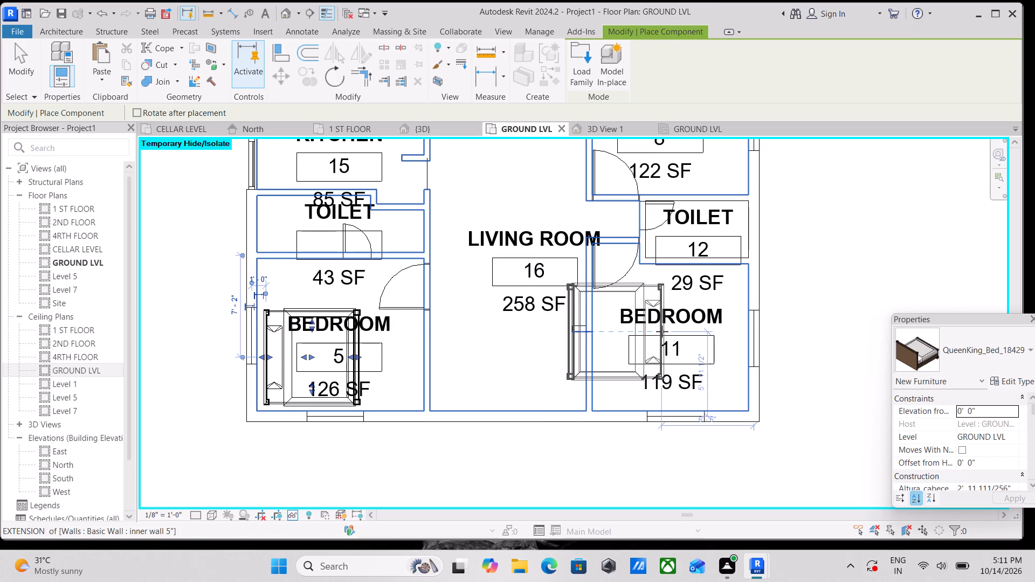
scroll(706, 343, up, 4)
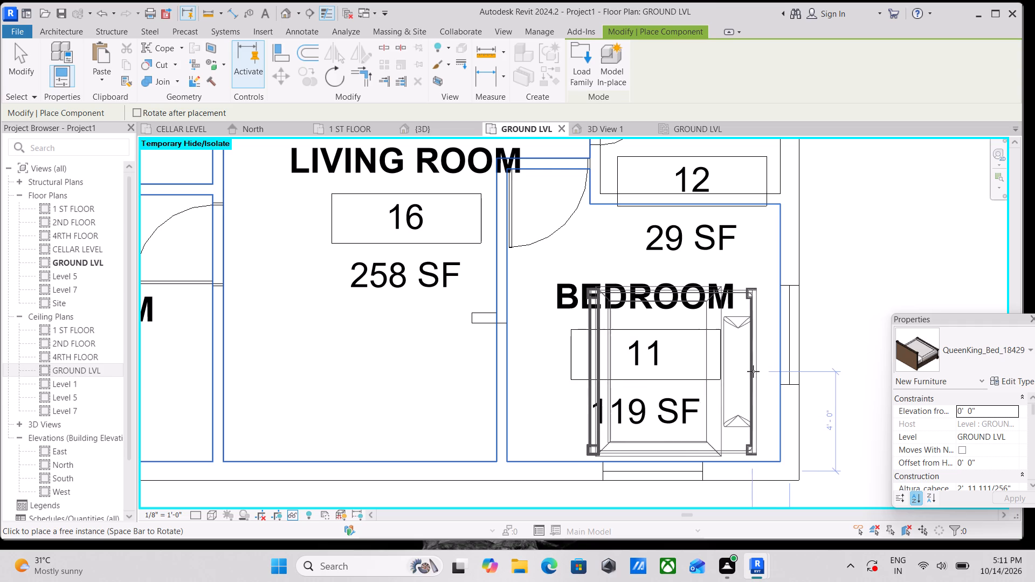
click(760, 366)
Place a bed in BEDROOM 8, rotated with its headboard about 1'-0" off the north wall and its centre 6'-0" from the east wall.
scroll(760, 366, down, 2)
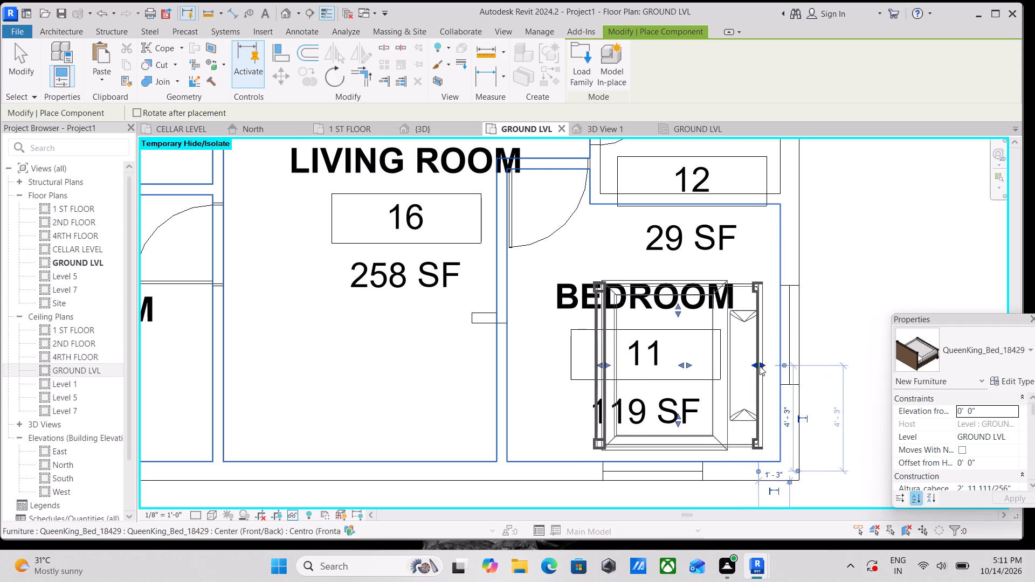
scroll(760, 366, down, 2)
middle_drag(750, 364, 719, 473)
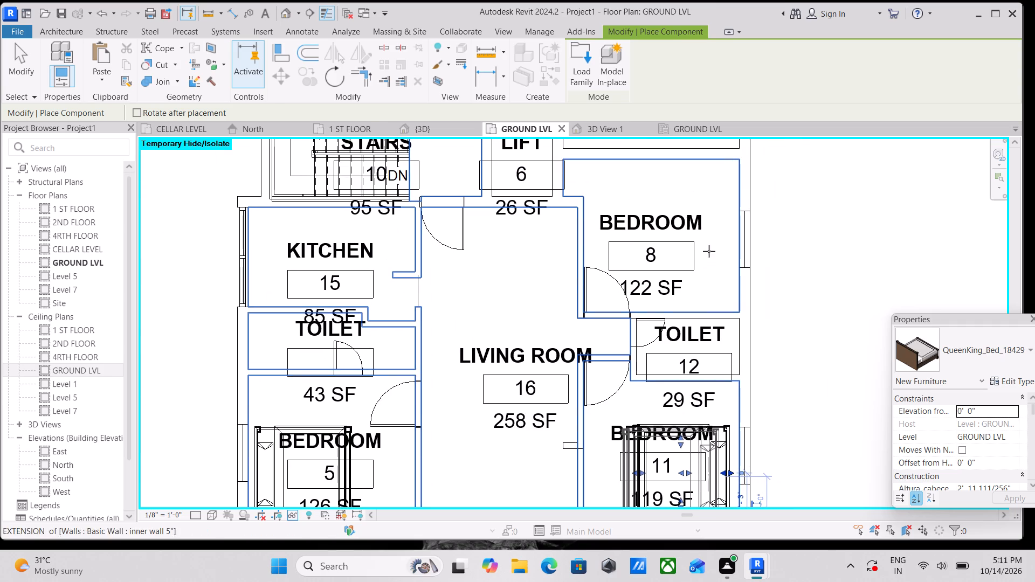
scroll(695, 250, down, 1)
middle_drag(694, 251, 685, 321)
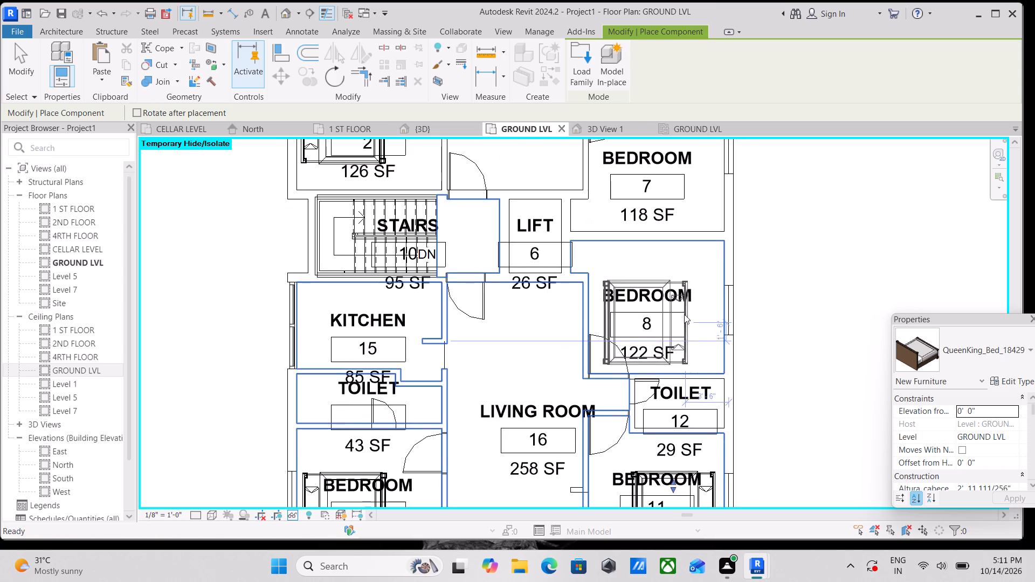
key(space)
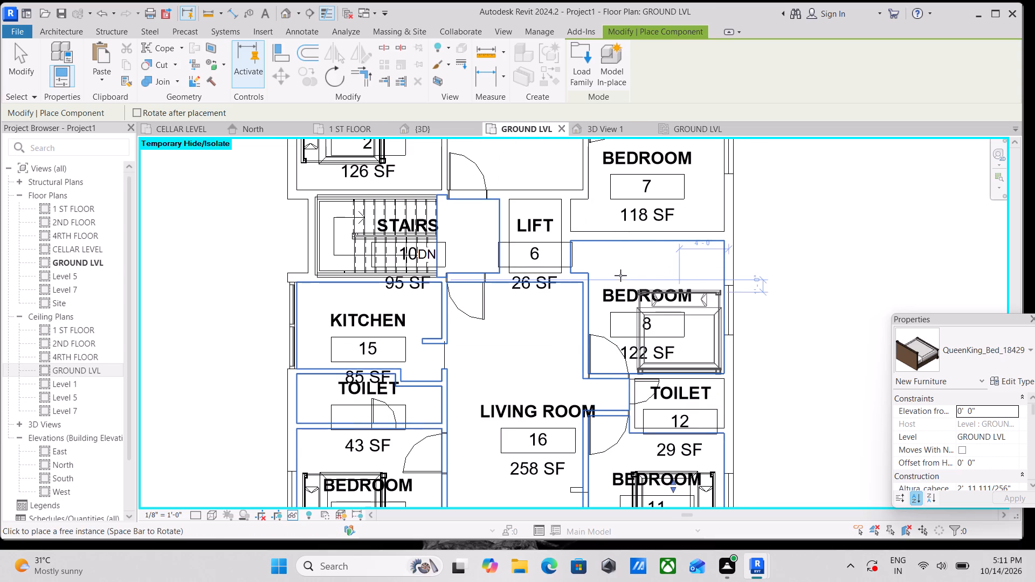
scroll(676, 262, up, 4)
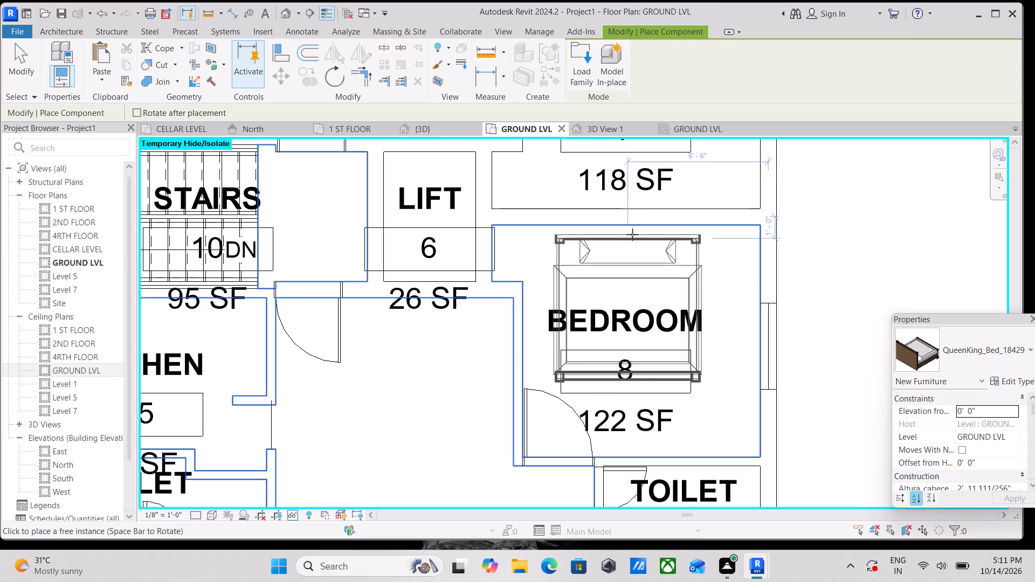
click(634, 234)
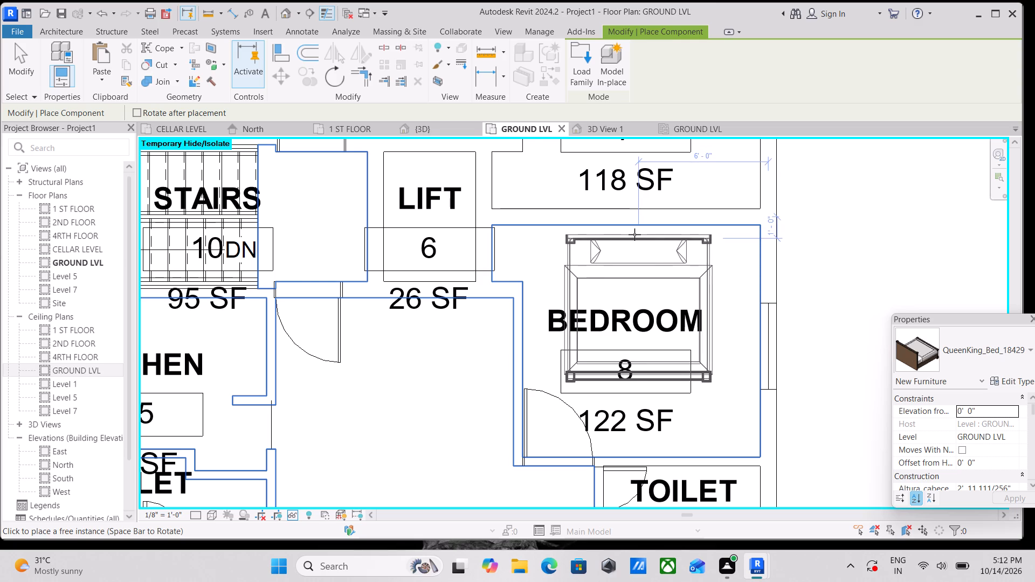
Place the last bed in BEDROOM 7, rotated with its headboard about 0'-10" from the east window wall, and end component placement.
scroll(634, 234, down, 5)
middle_drag(637, 239, 618, 349)
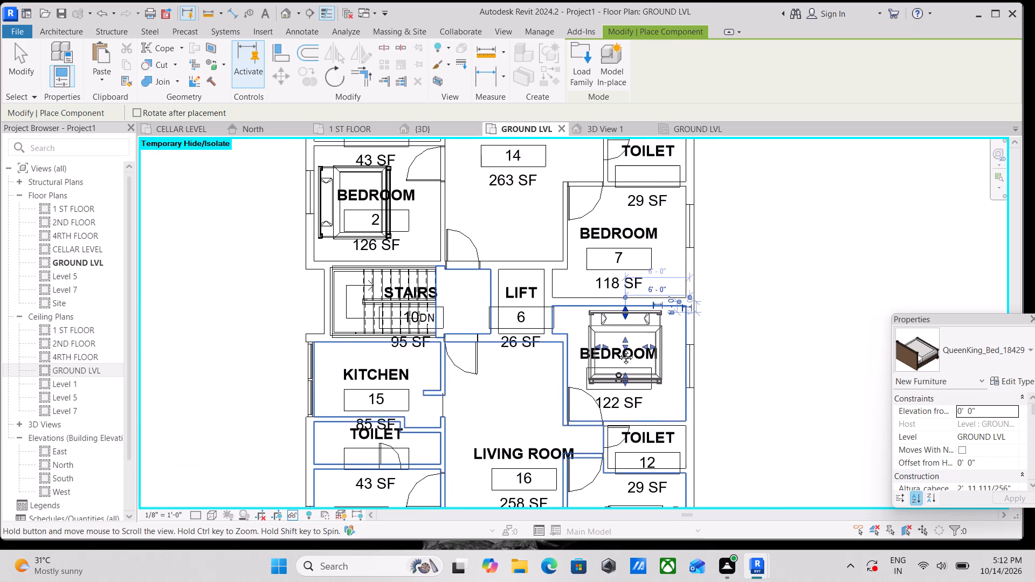
middle_drag(618, 349, 610, 368)
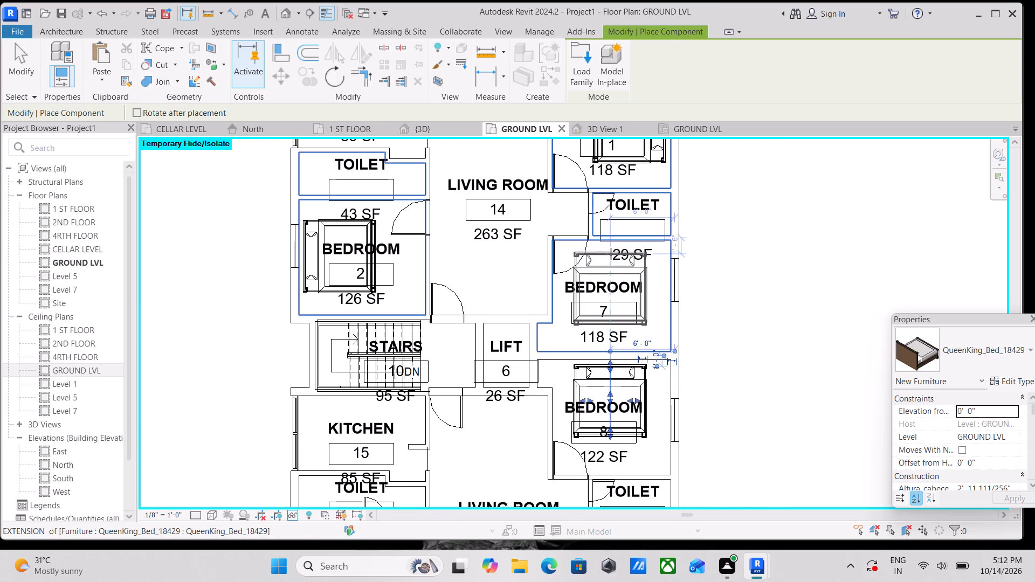
key(space)
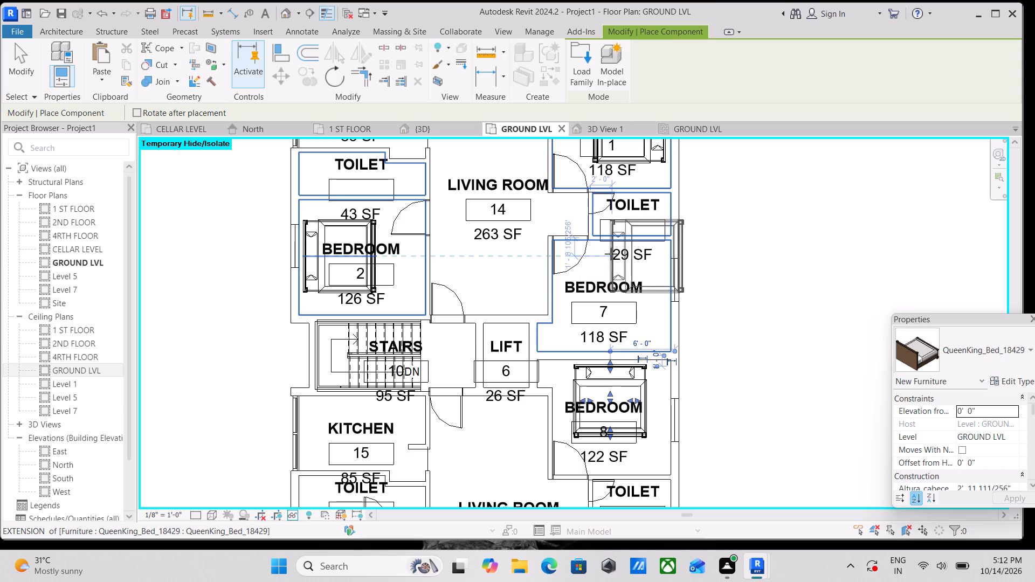
key(space)
key(space)
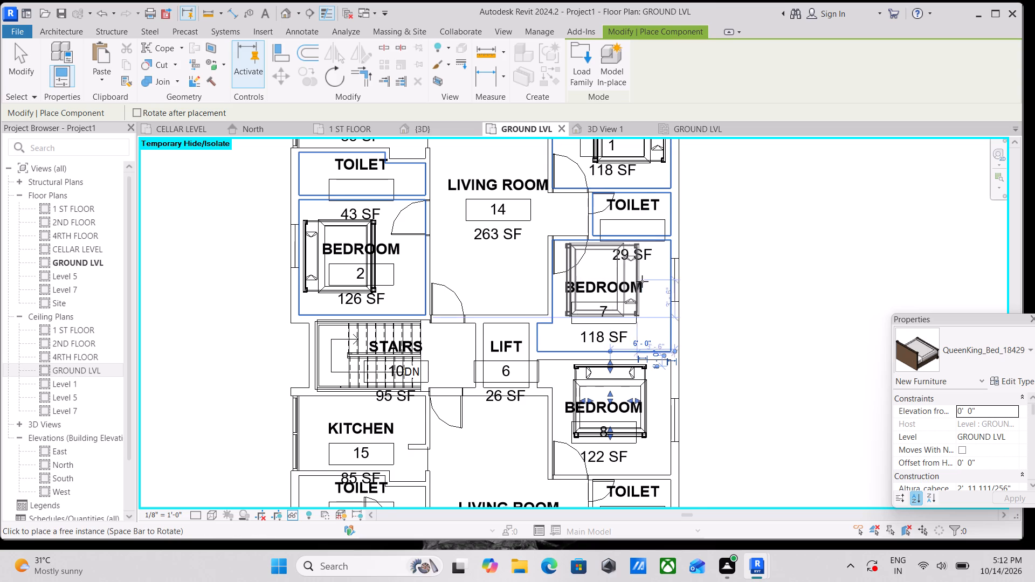
scroll(642, 281, up, 6)
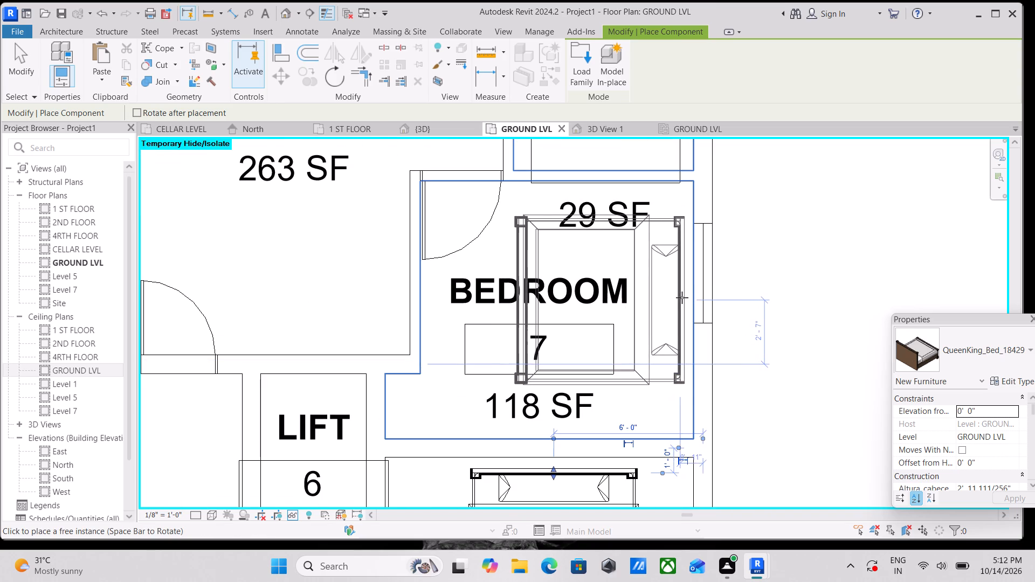
click(682, 297)
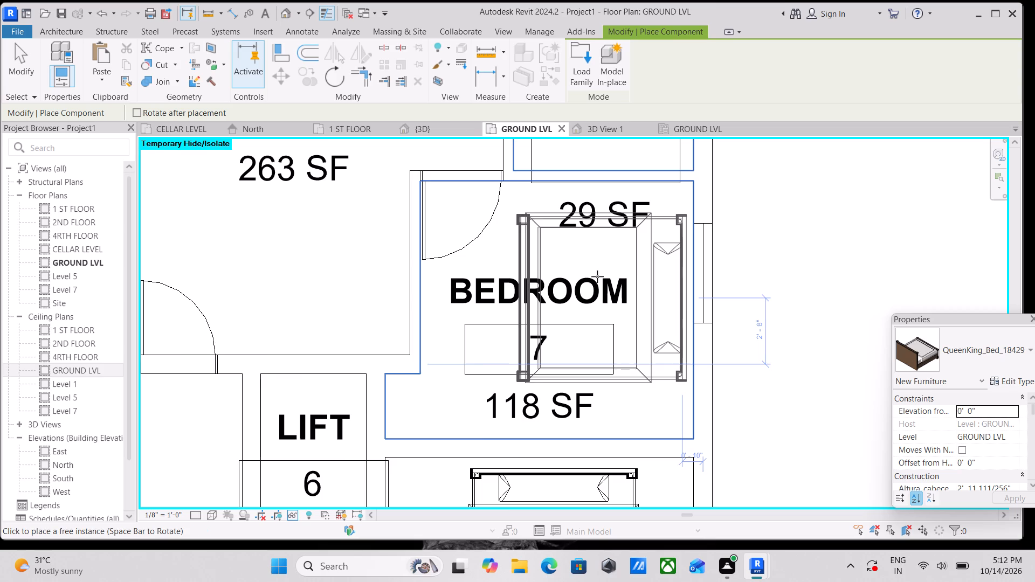
scroll(597, 276, down, 4)
middle_drag(588, 274, 580, 381)
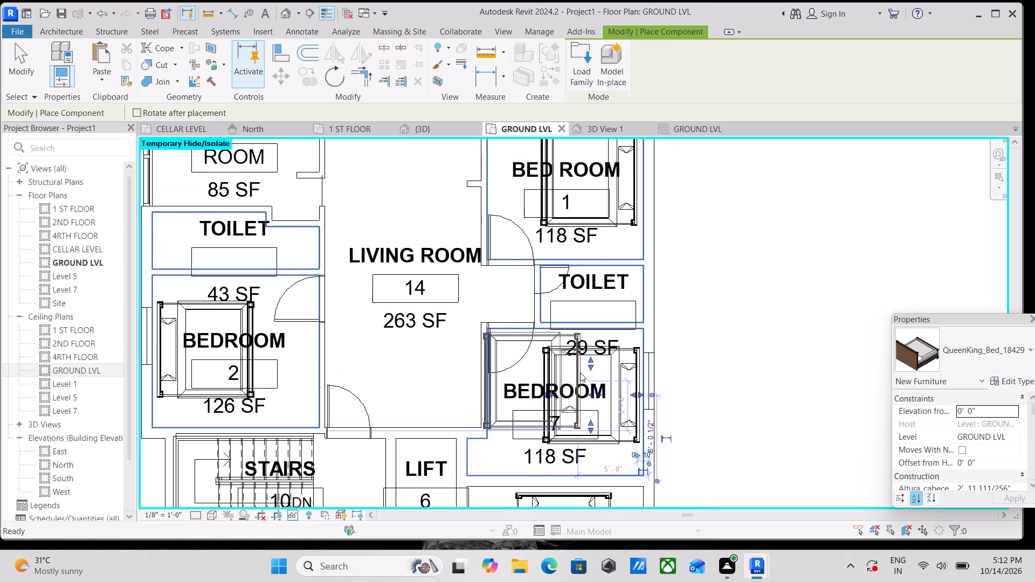
scroll(462, 234, down, 1)
middle_drag(454, 252, 474, 359)
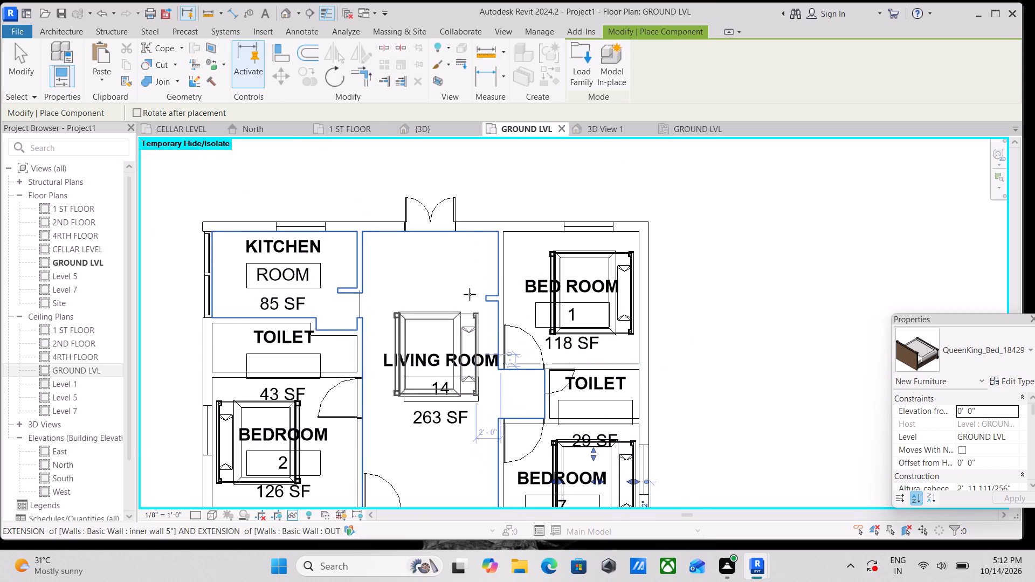
key(Escape)
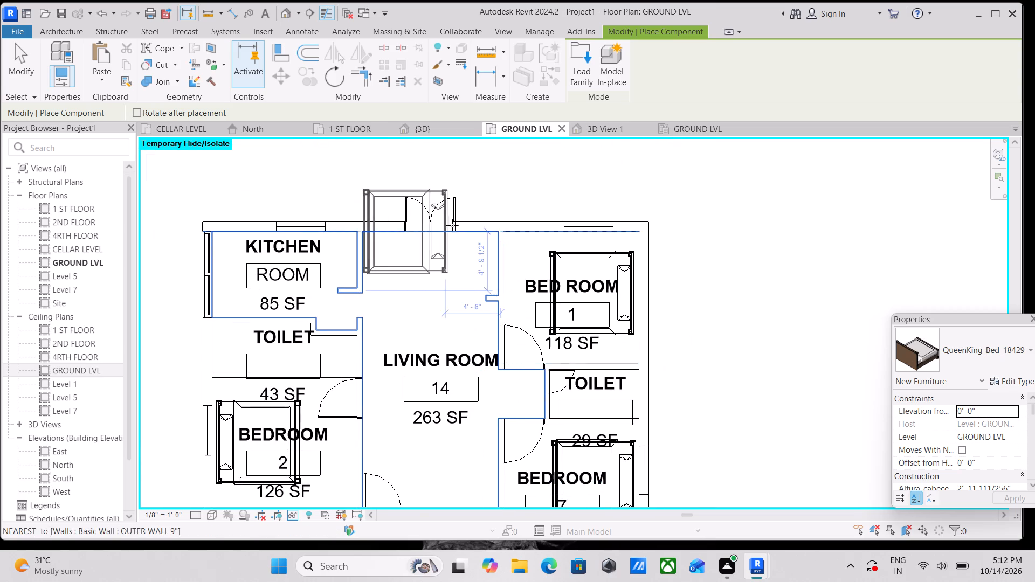
key(Escape)
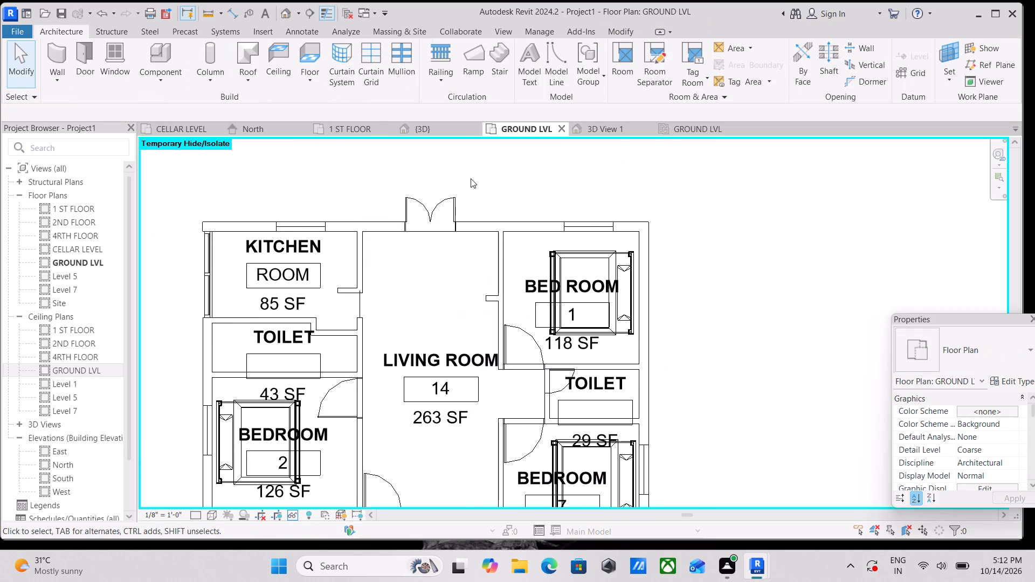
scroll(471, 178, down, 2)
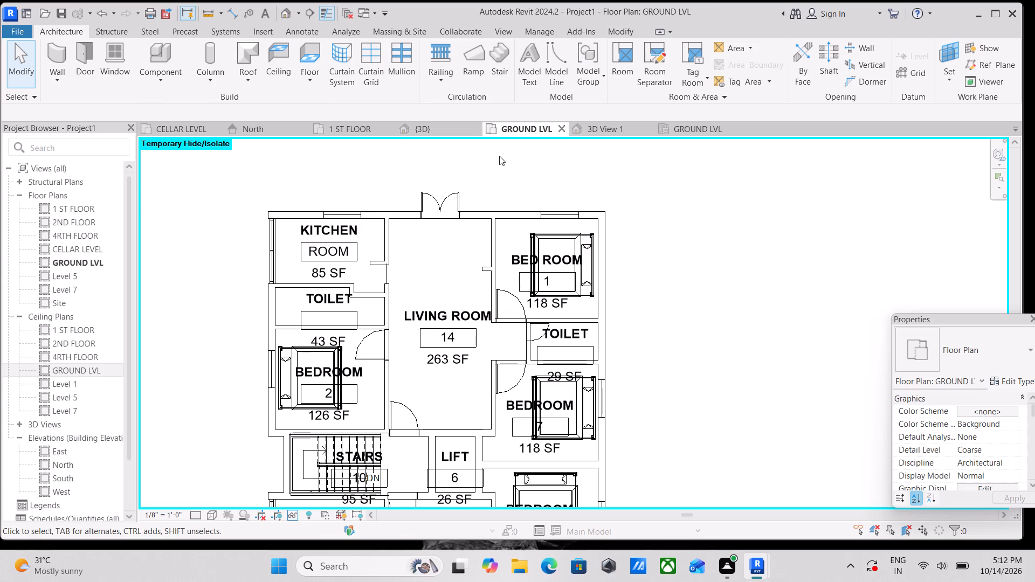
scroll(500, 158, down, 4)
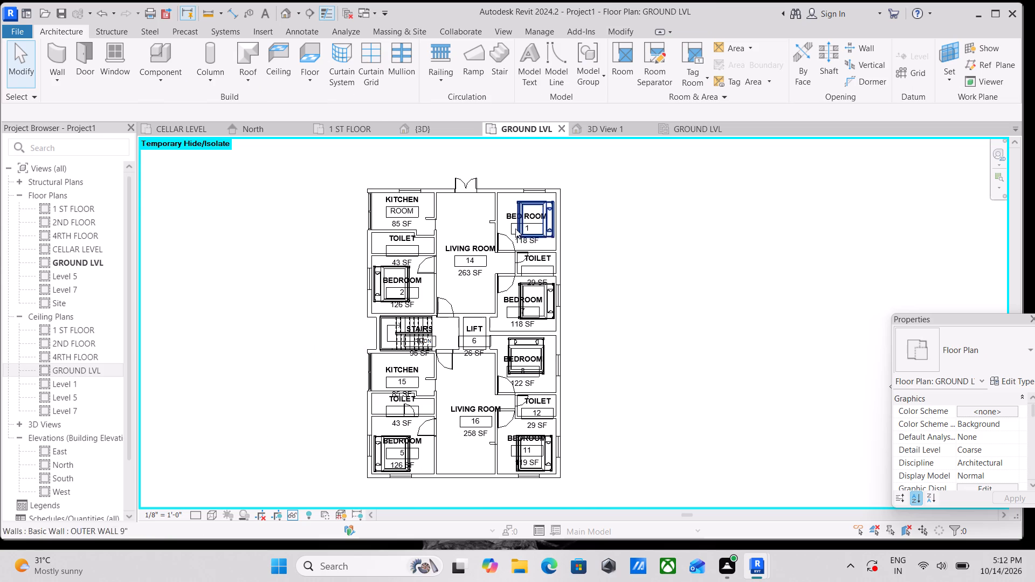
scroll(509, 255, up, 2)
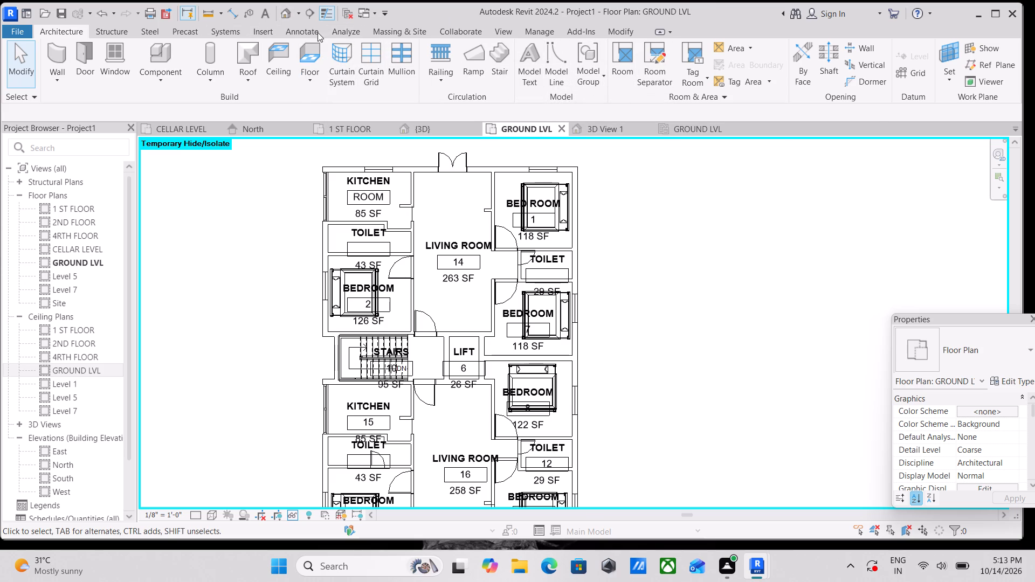
Start loading another family and browse from the beds folder to the Imperial Library's US folder.
click(266, 30)
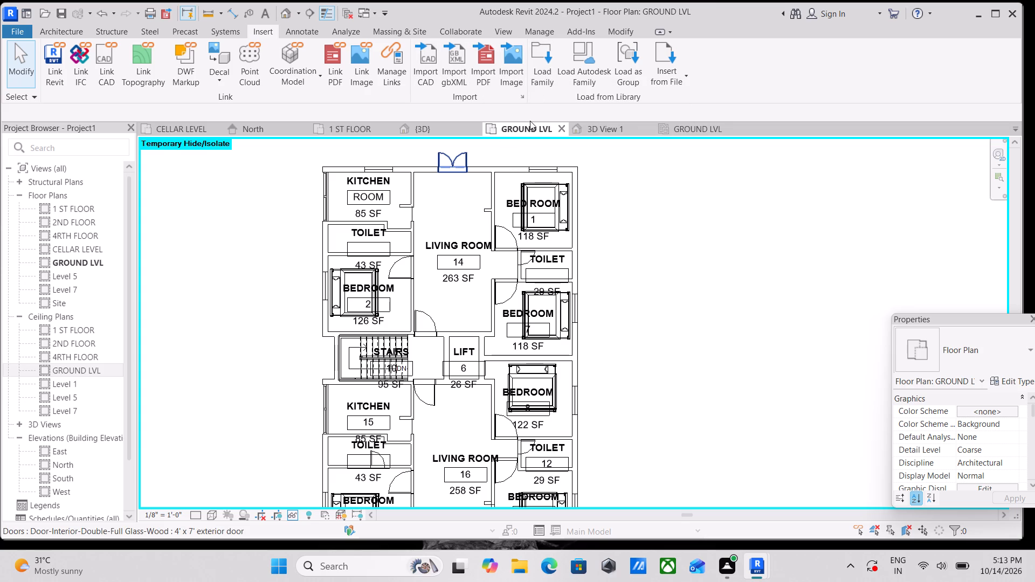
click(543, 69)
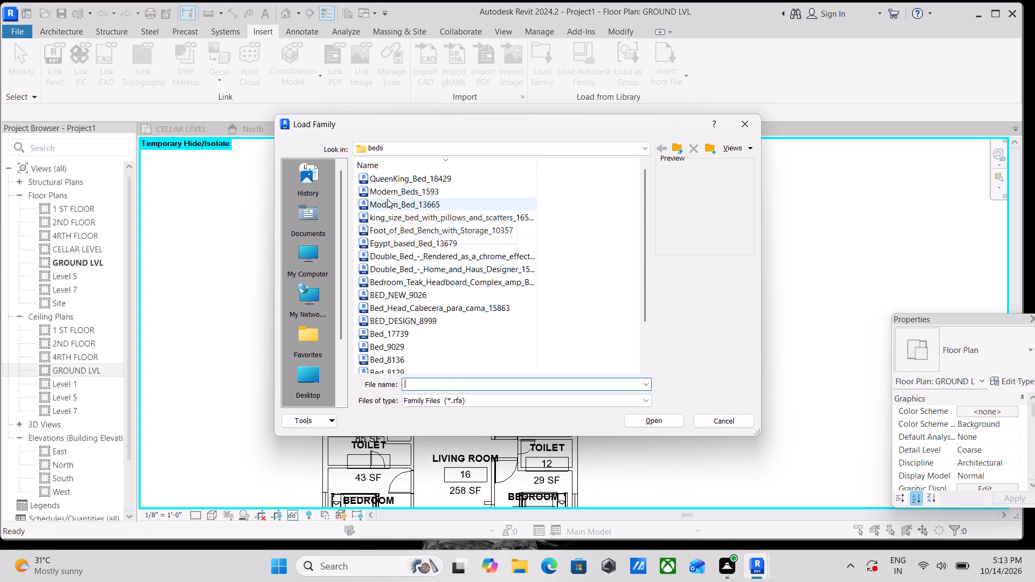
scroll(395, 337, down, 4)
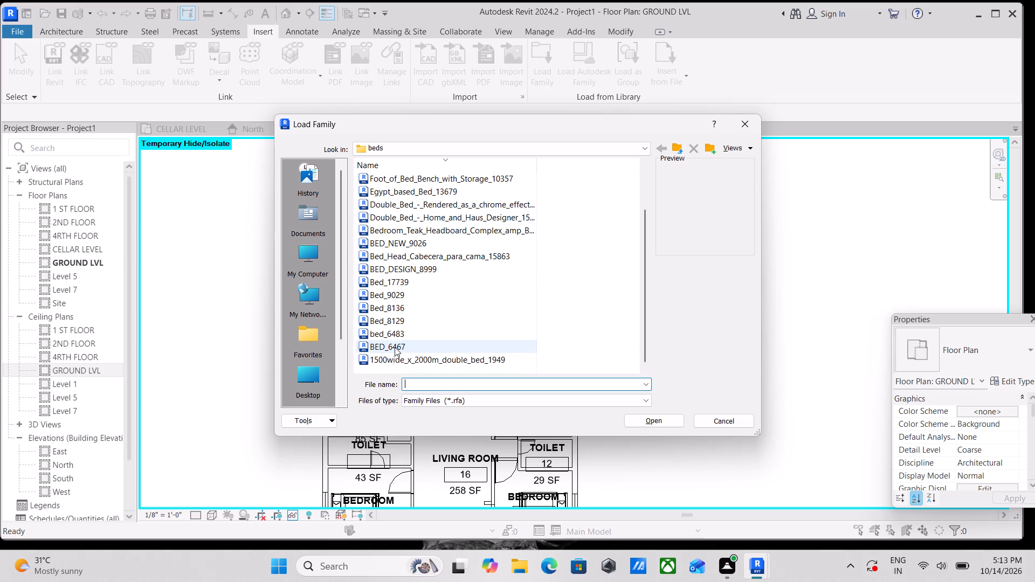
click(310, 214)
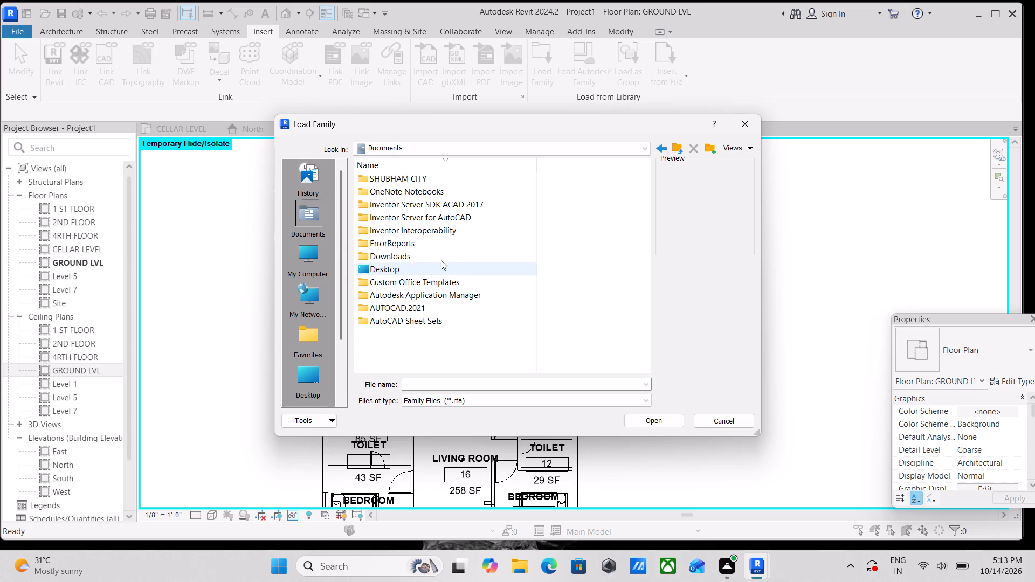
scroll(419, 289, down, 3)
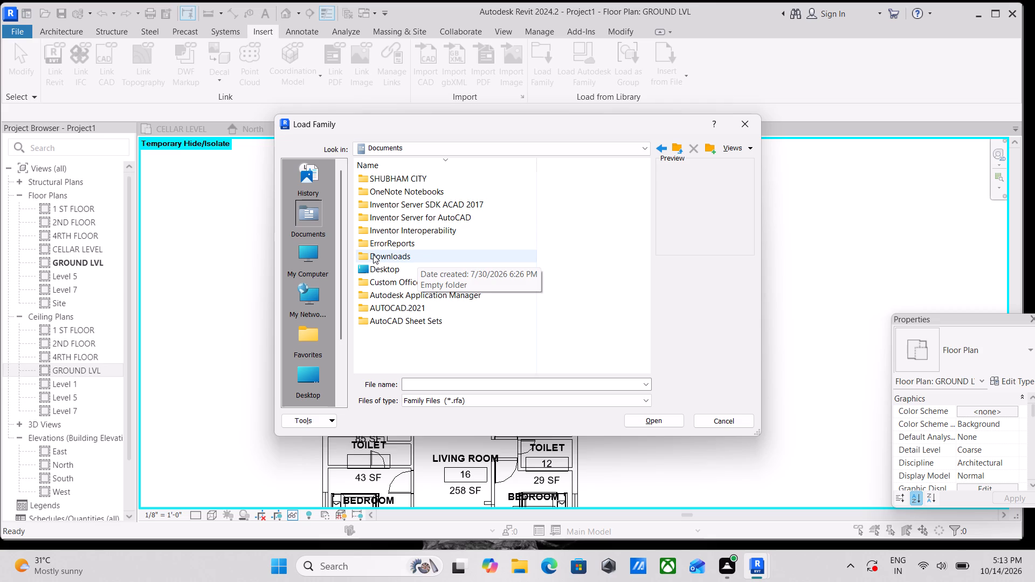
scroll(363, 276, down, 1)
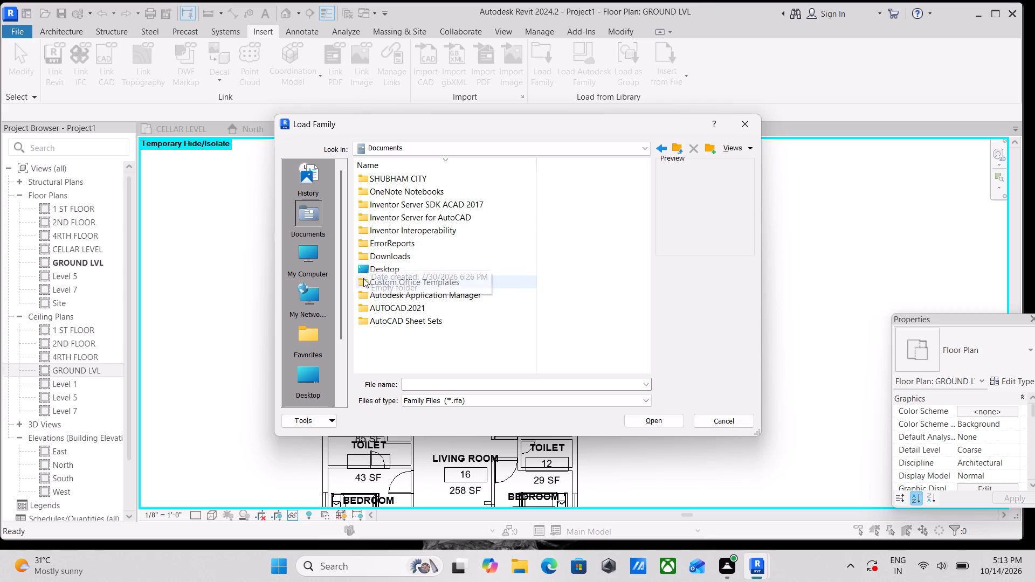
scroll(363, 278, down, 1)
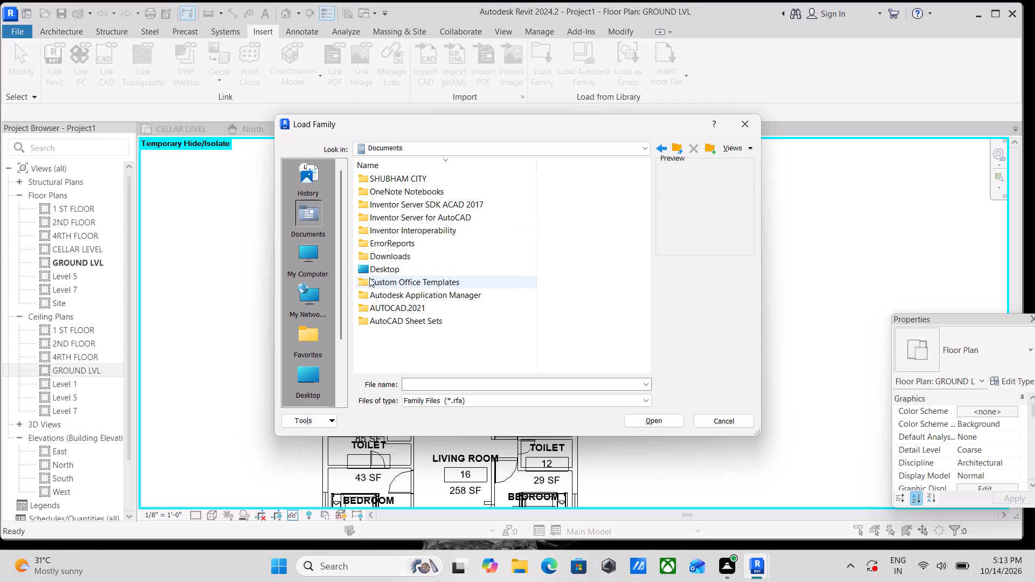
scroll(496, 264, down, 1)
click(310, 220)
scroll(393, 337, down, 3)
click(313, 212)
scroll(403, 220, down, 2)
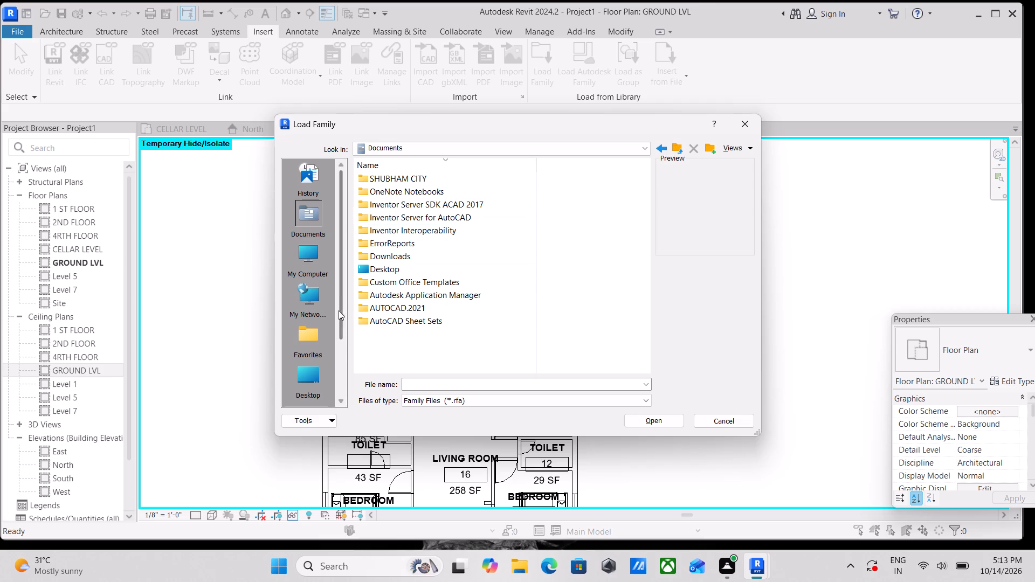
scroll(302, 364, down, 4)
double_click(309, 349)
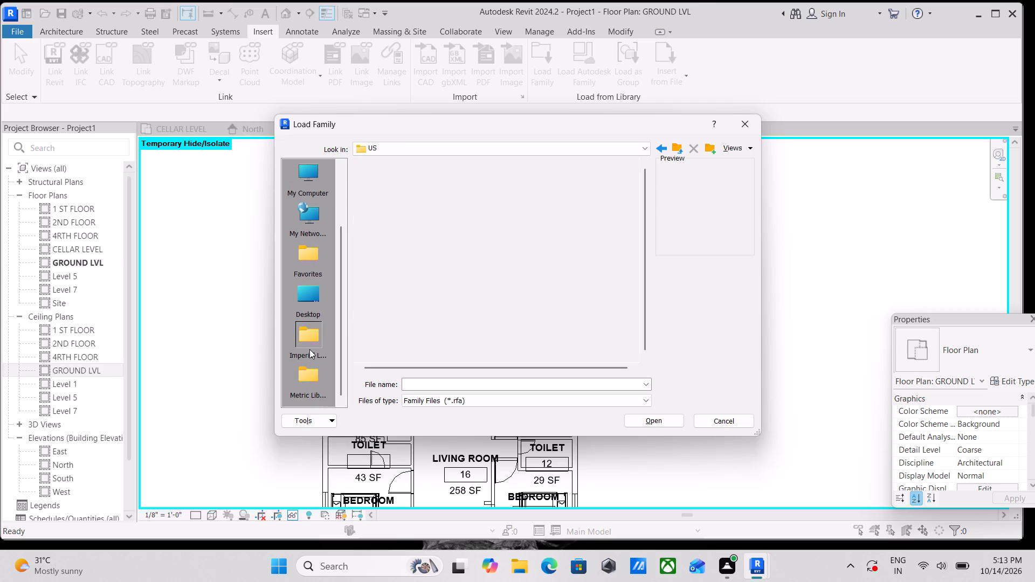
Look through the category folders of the US library for the next family to load.
scroll(418, 253, down, 15)
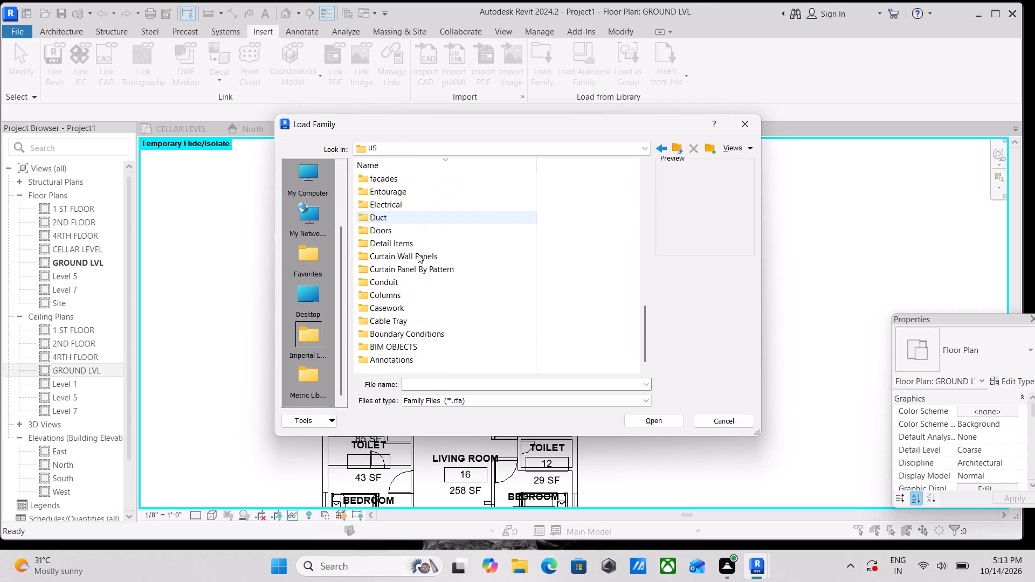
scroll(418, 254, down, 4)
scroll(412, 276, up, 9)
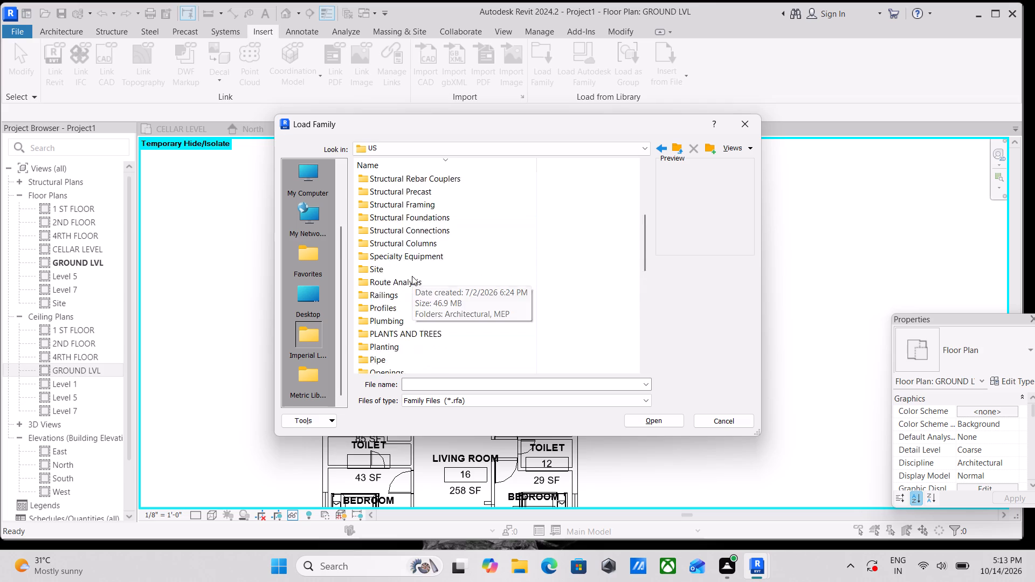
scroll(412, 276, up, 3)
scroll(412, 276, down, 7)
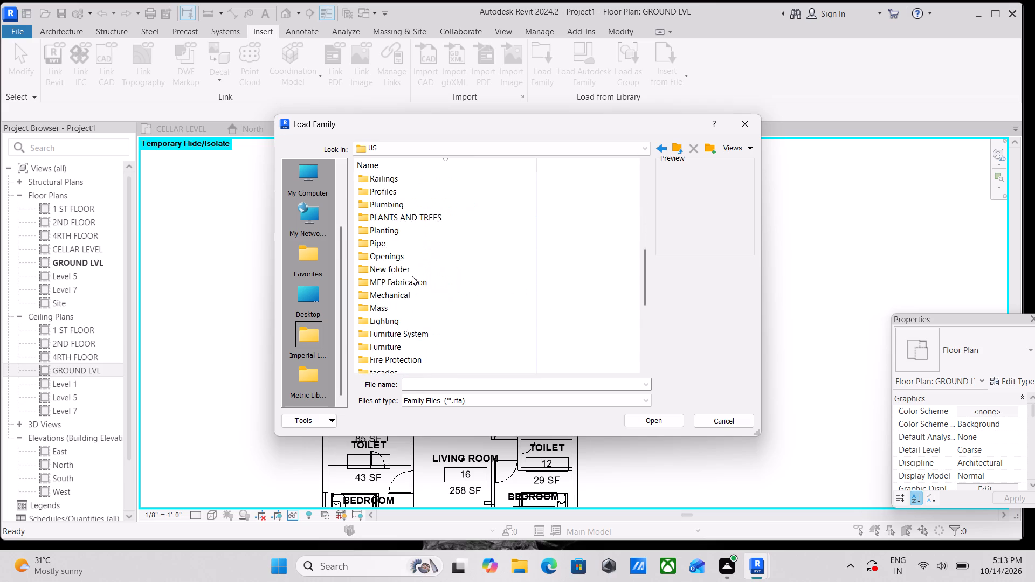
scroll(412, 276, up, 14)
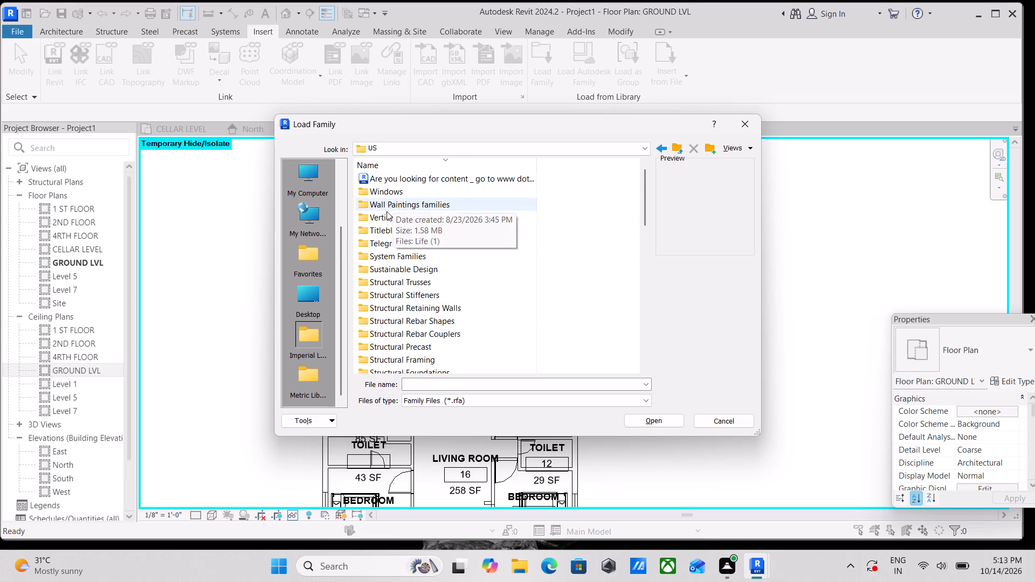
scroll(381, 225, down, 6)
scroll(378, 272, down, 2)
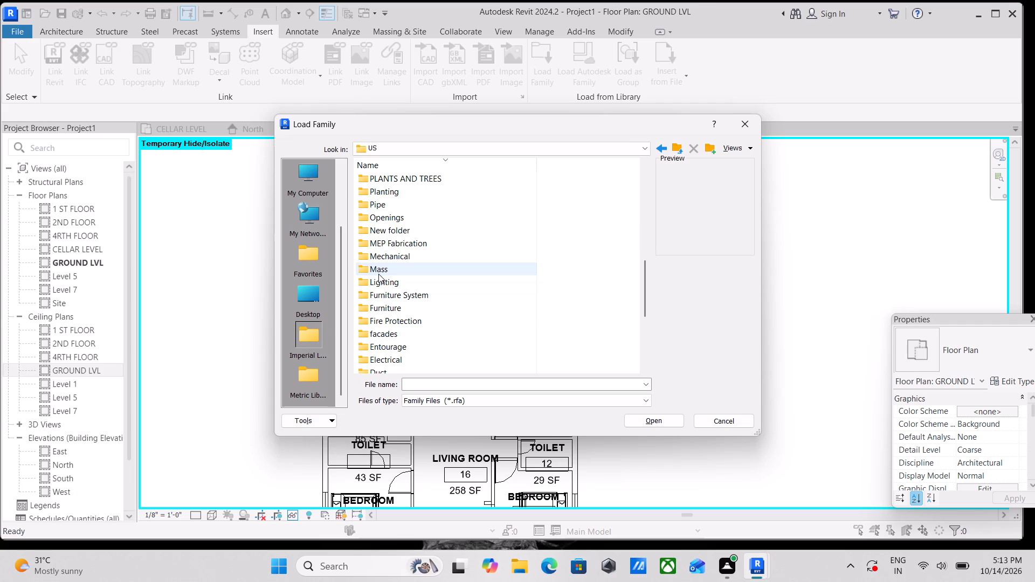
scroll(381, 279, down, 4)
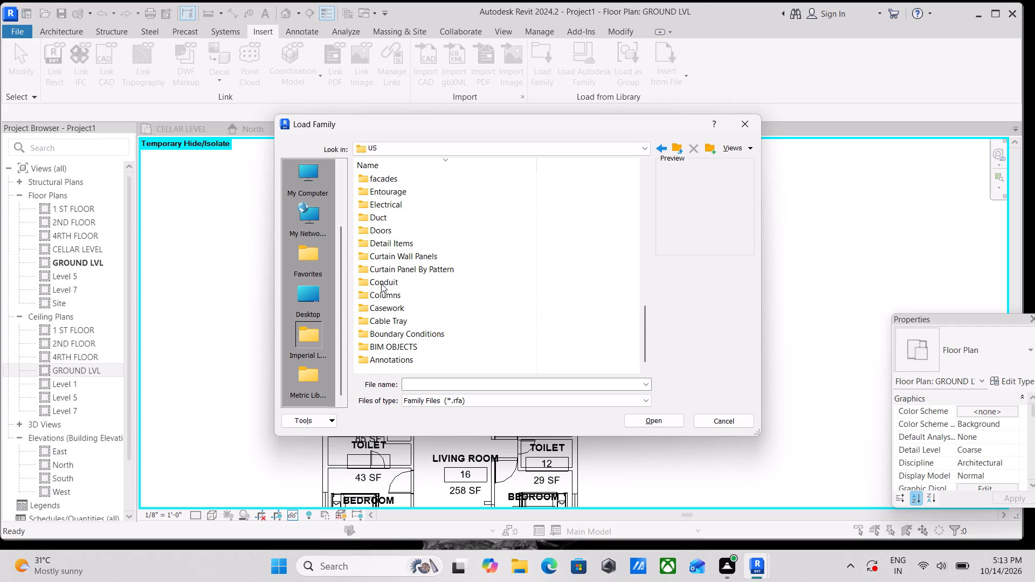
scroll(381, 283, down, 3)
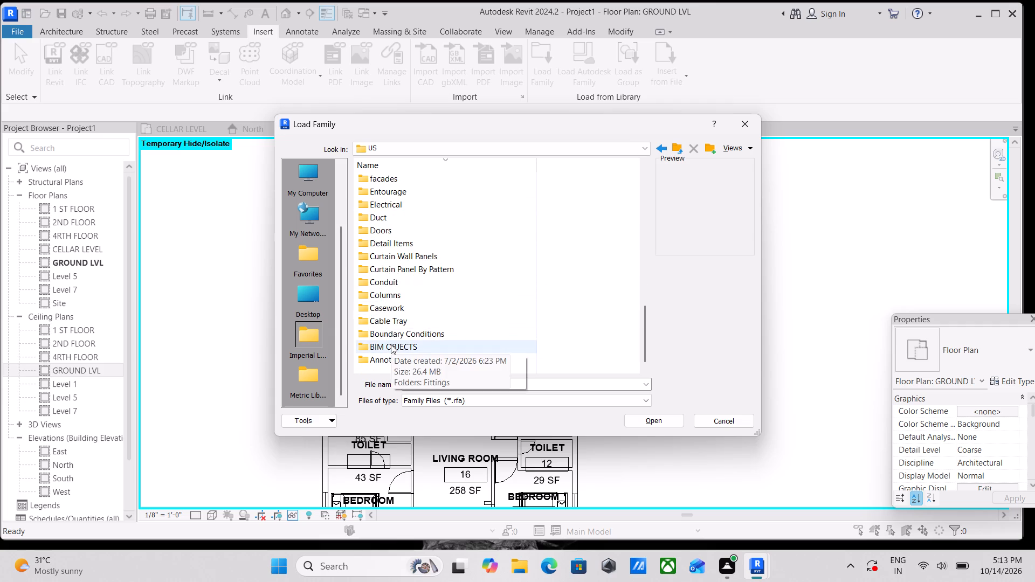
Check the families in the BIM OBJECTS folder and return to the US library's folder list.
double_click(391, 344)
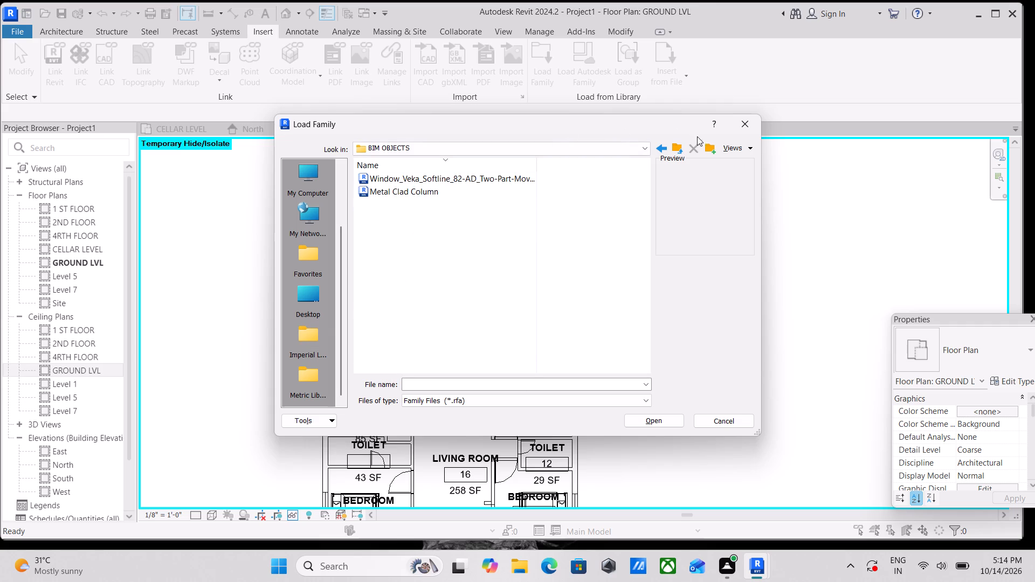
click(663, 149)
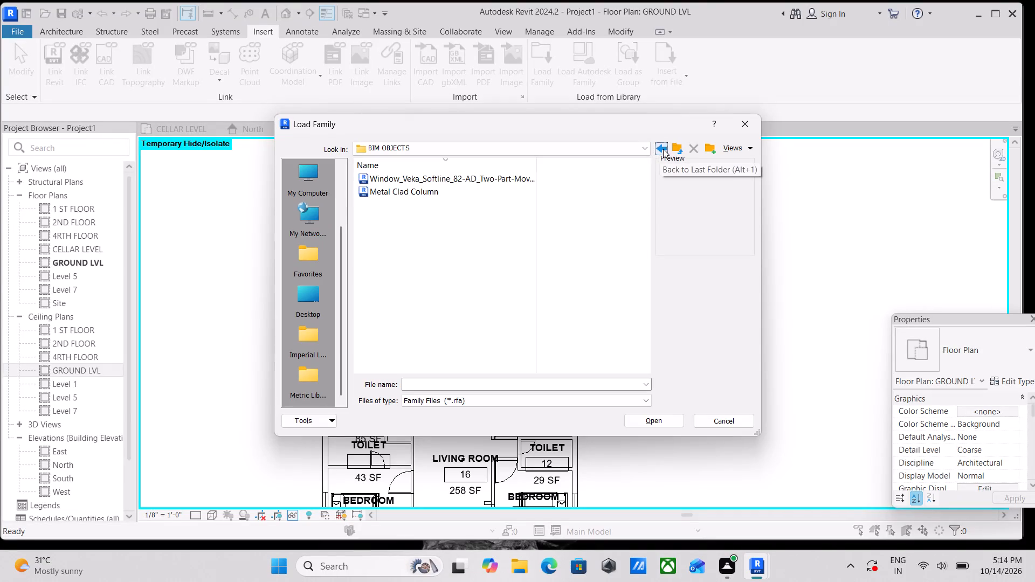
scroll(367, 256, up, 4)
scroll(369, 255, down, 3)
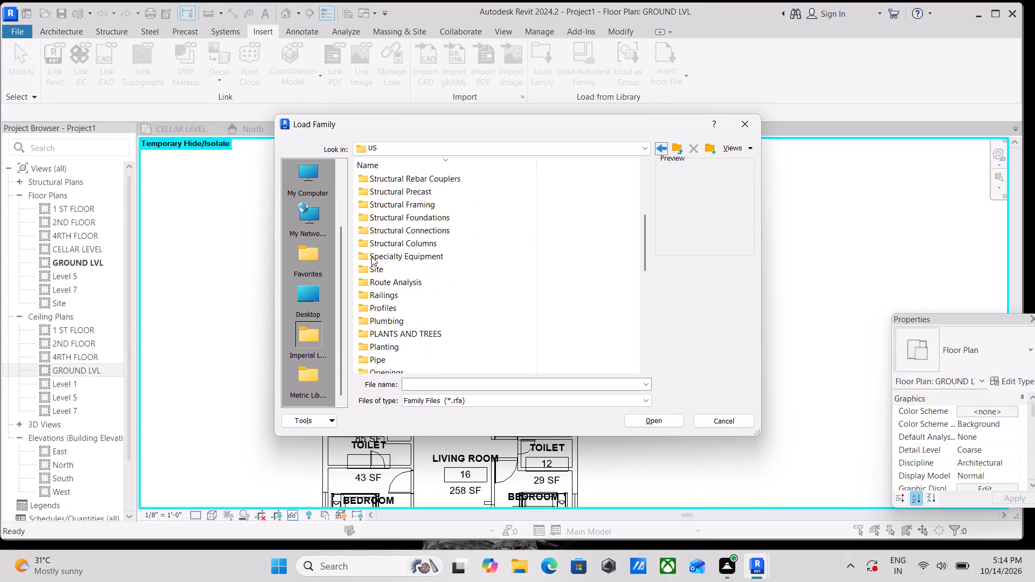
scroll(371, 257, down, 10)
scroll(382, 275, down, 11)
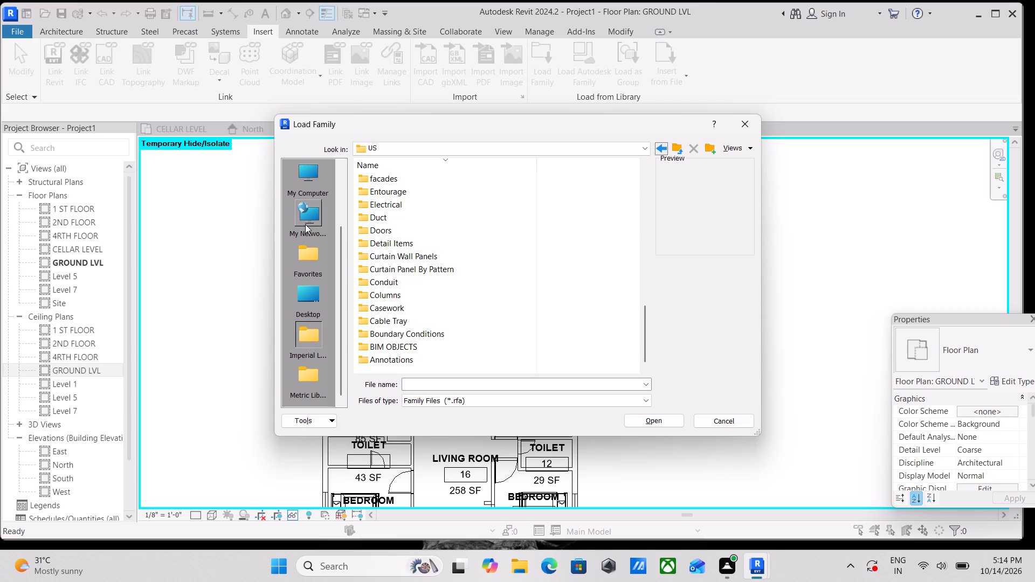
Switch the family browsing location from the US library to the SHUBHAM CITY folder in Documents.
click(301, 295)
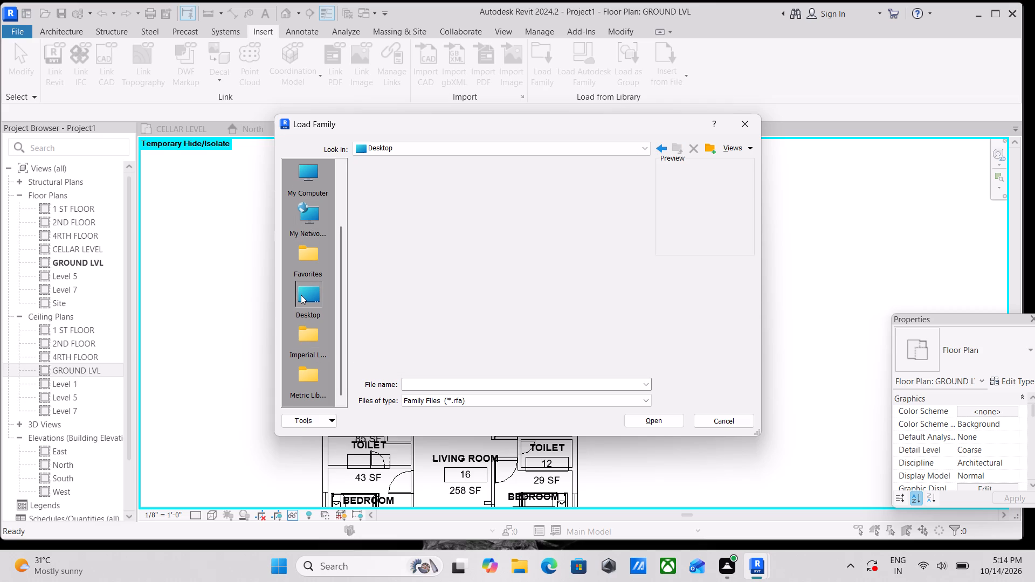
click(303, 337)
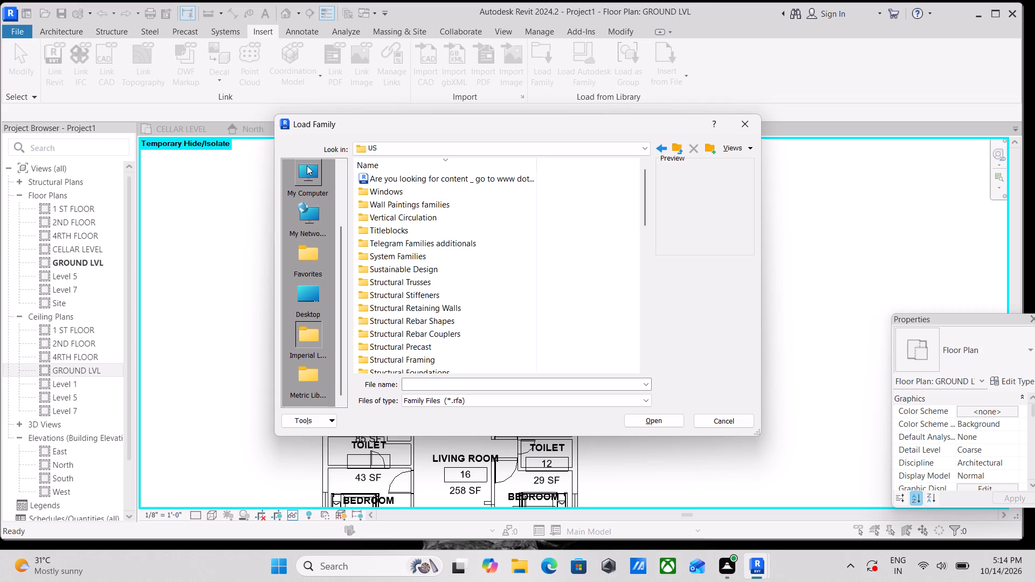
scroll(303, 212, up, 7)
double_click(301, 222)
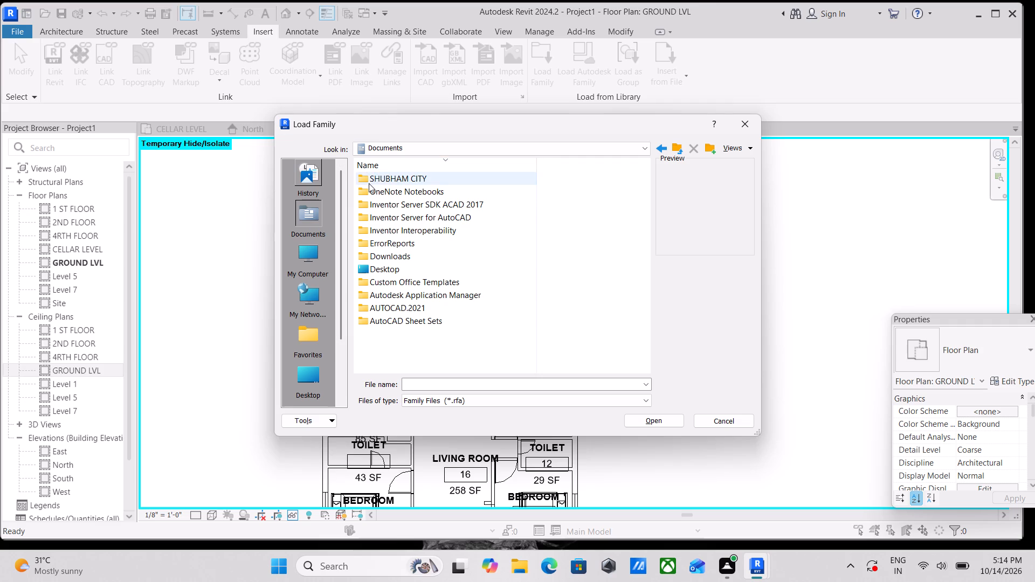
double_click(399, 174)
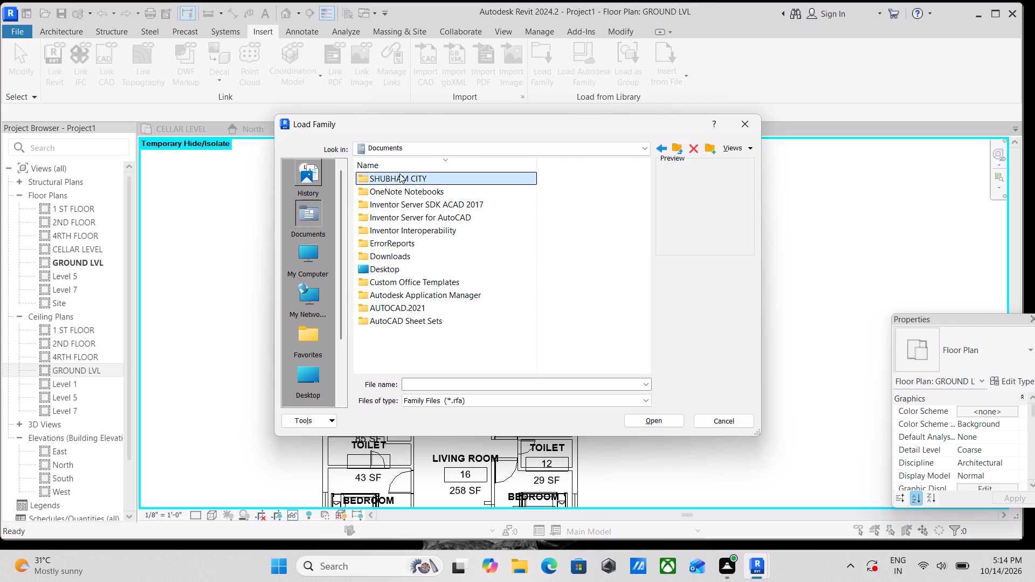
double_click(399, 179)
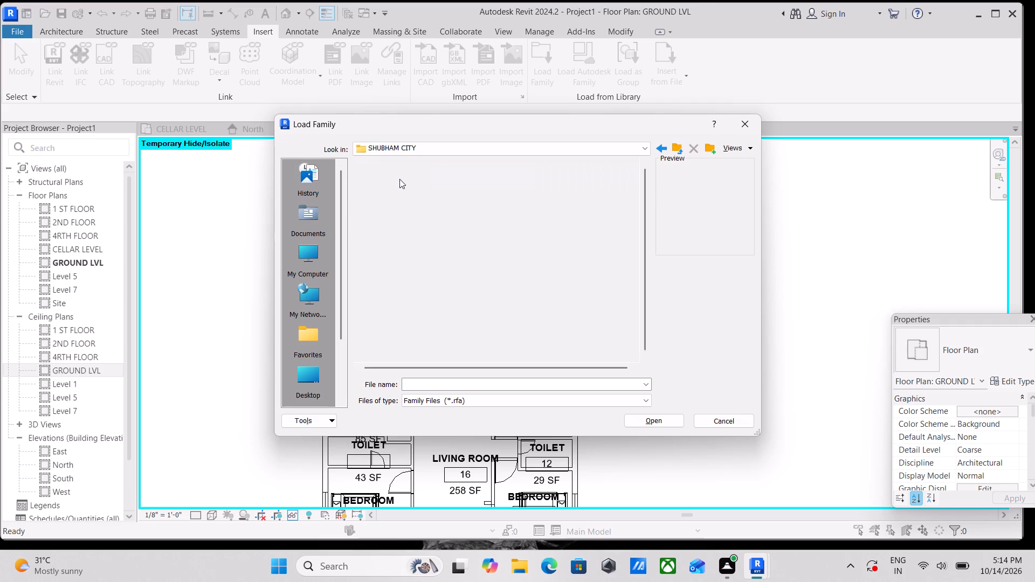
Look through the furniture and fixture subfolders of SHUBHAM CITY for the next family category.
scroll(399, 182, down, 1)
scroll(392, 316, down, 4)
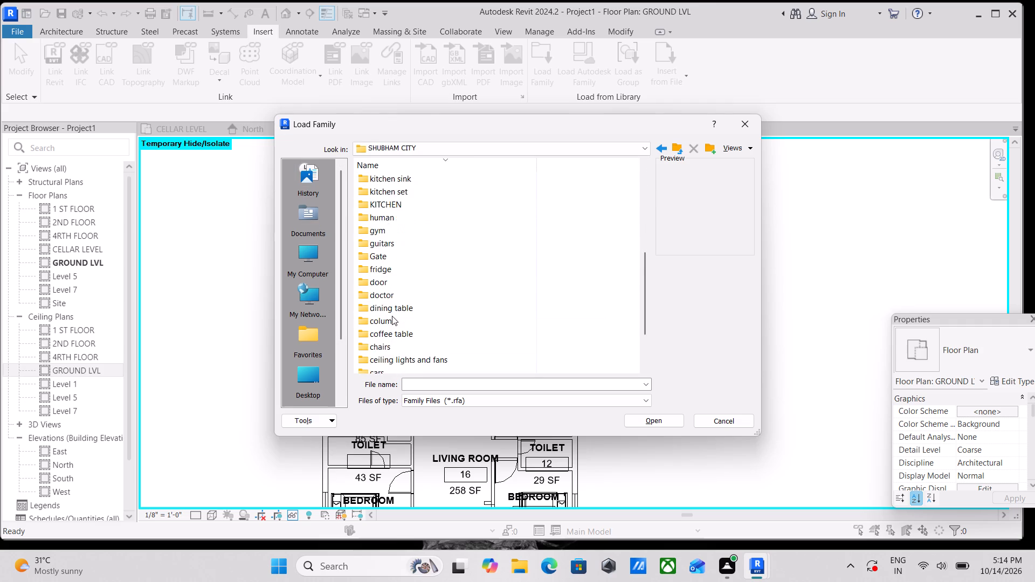
scroll(392, 316, down, 8)
scroll(388, 345, up, 4)
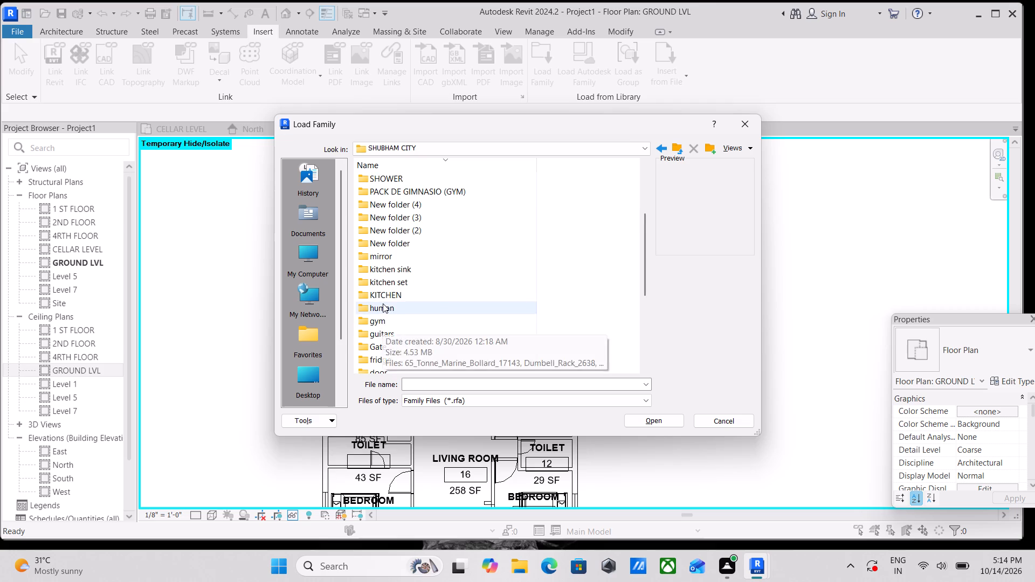
scroll(383, 303, up, 2)
scroll(383, 302, down, 6)
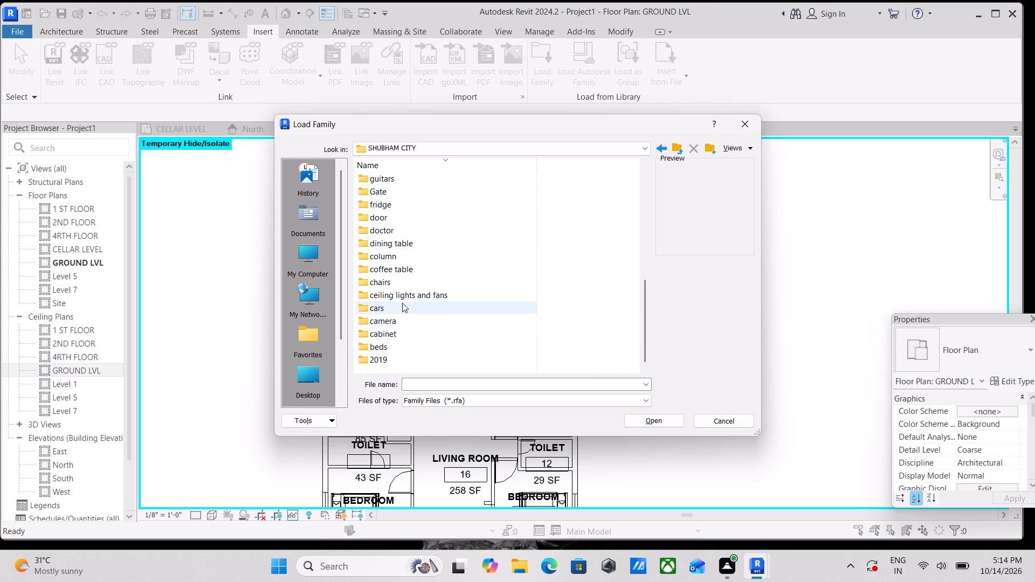
scroll(402, 306, up, 10)
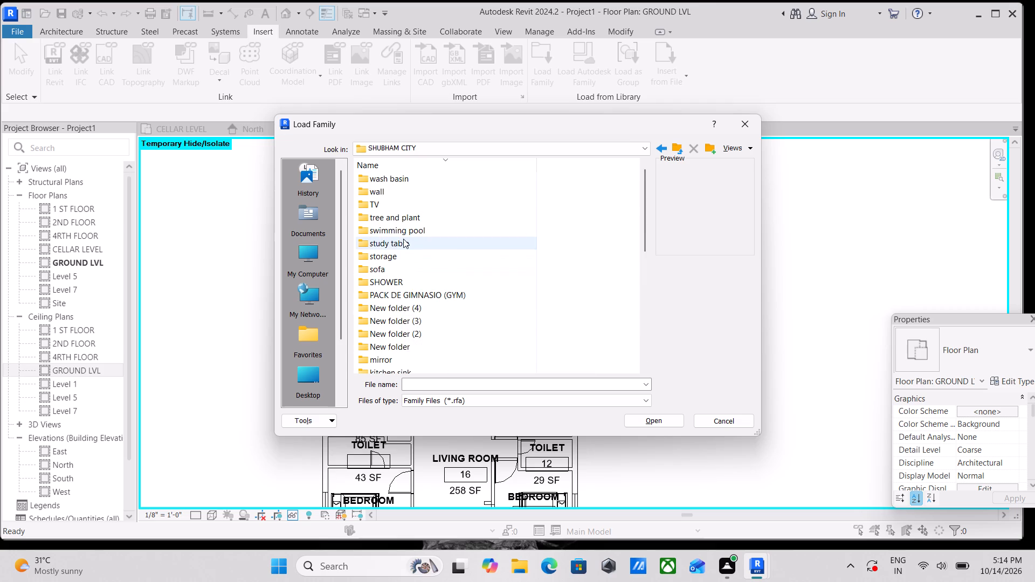
scroll(397, 258, down, 2)
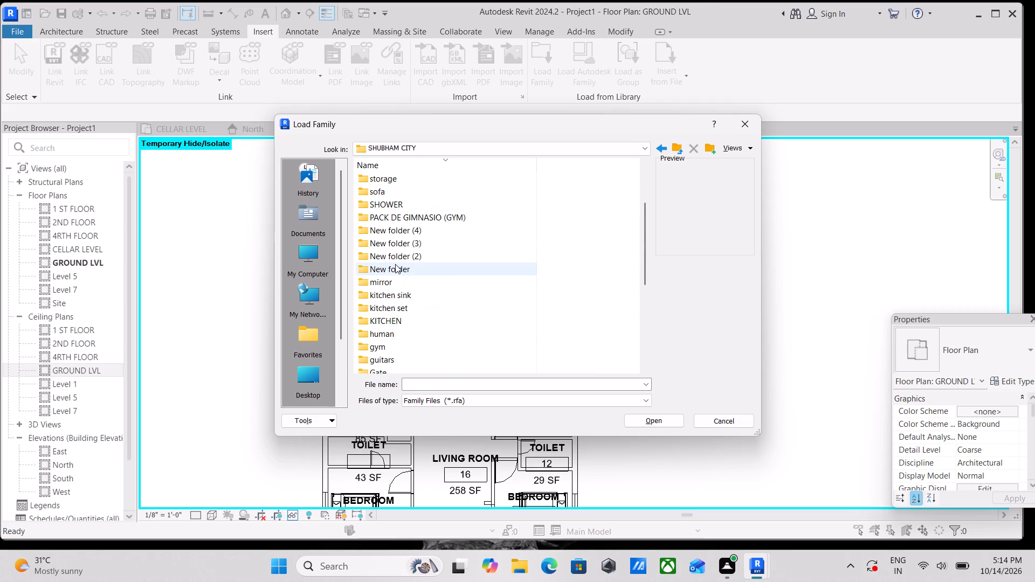
scroll(395, 264, down, 4)
scroll(394, 266, up, 2)
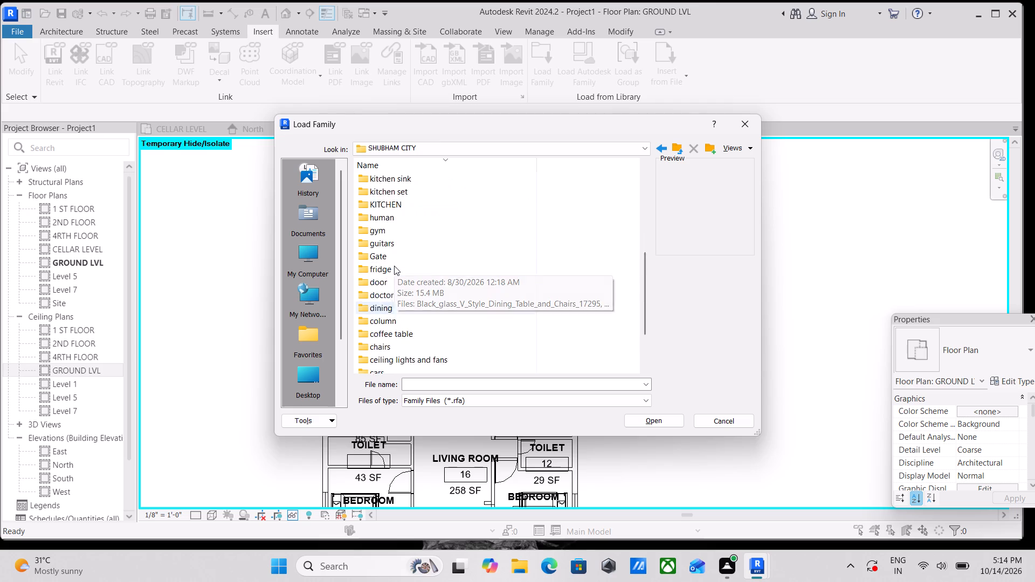
scroll(394, 266, up, 7)
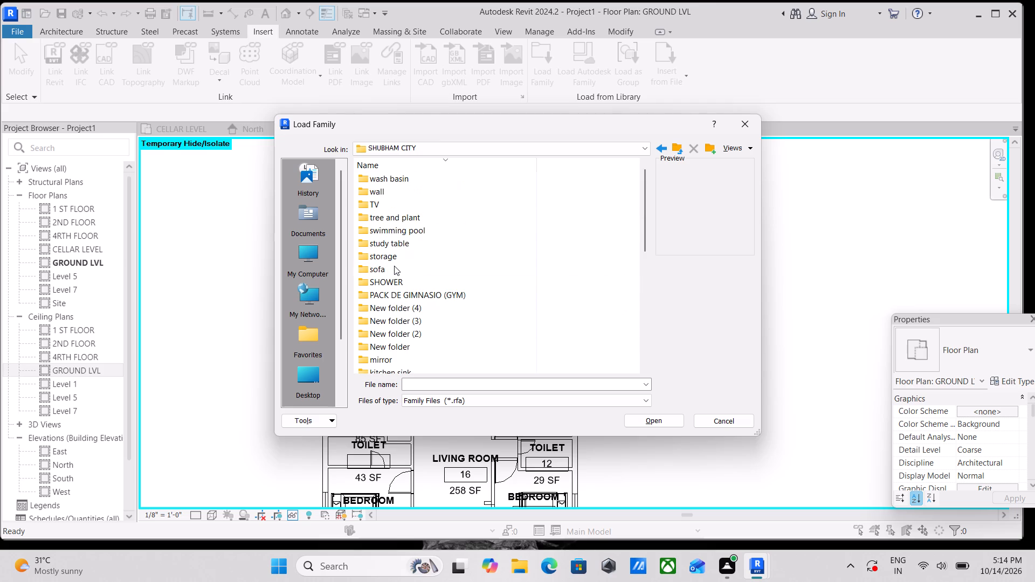
scroll(394, 266, down, 1)
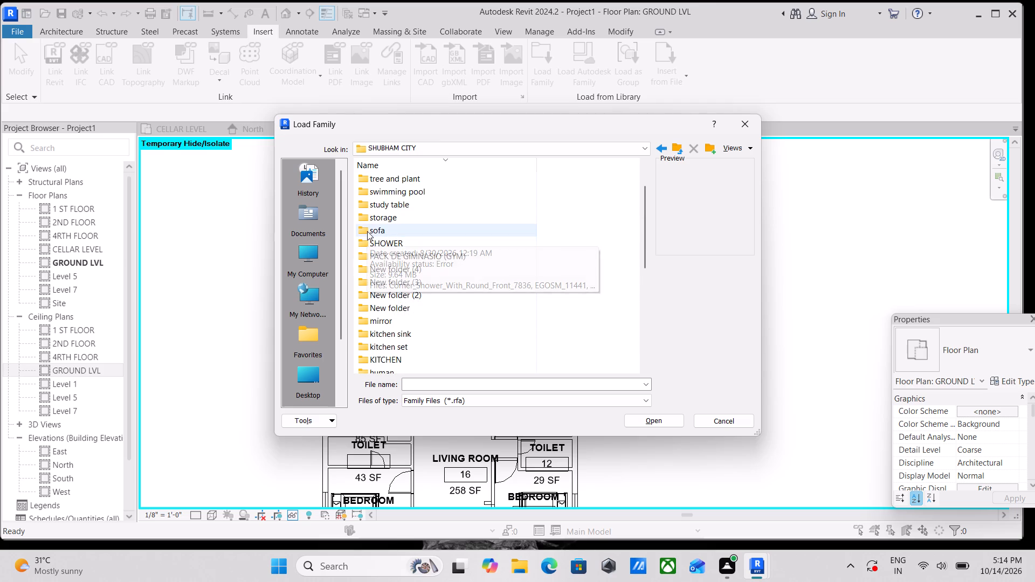
Open the SHOWER folder and compare the previews of its shower and faucet families.
double_click(372, 246)
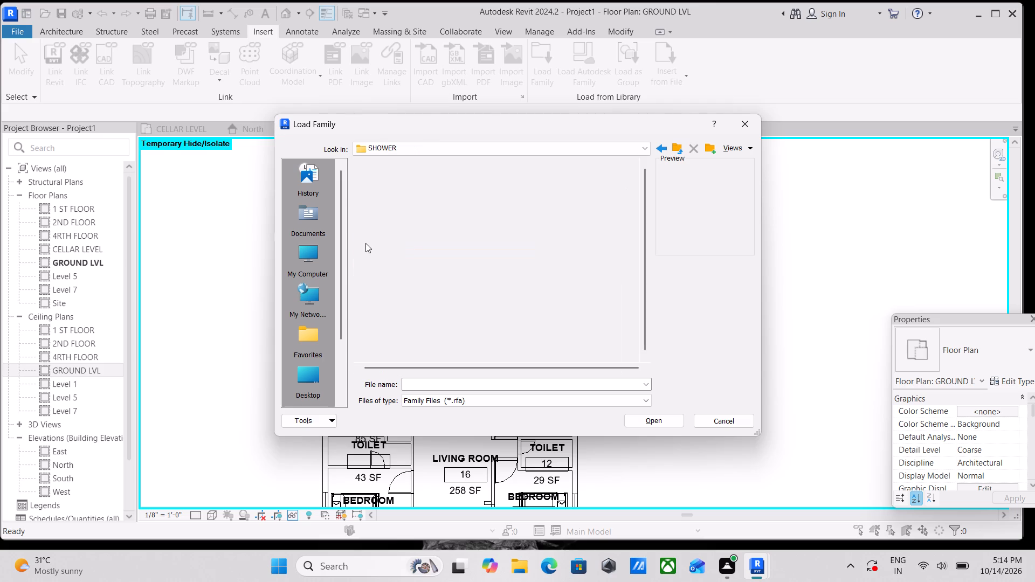
click(379, 215)
click(379, 197)
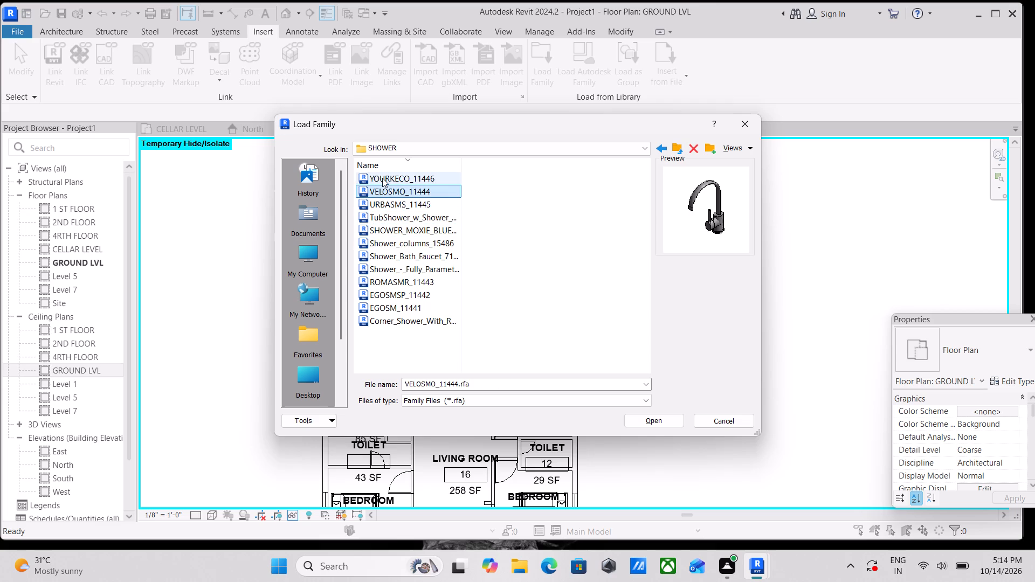
click(382, 178)
click(394, 269)
click(394, 290)
click(394, 310)
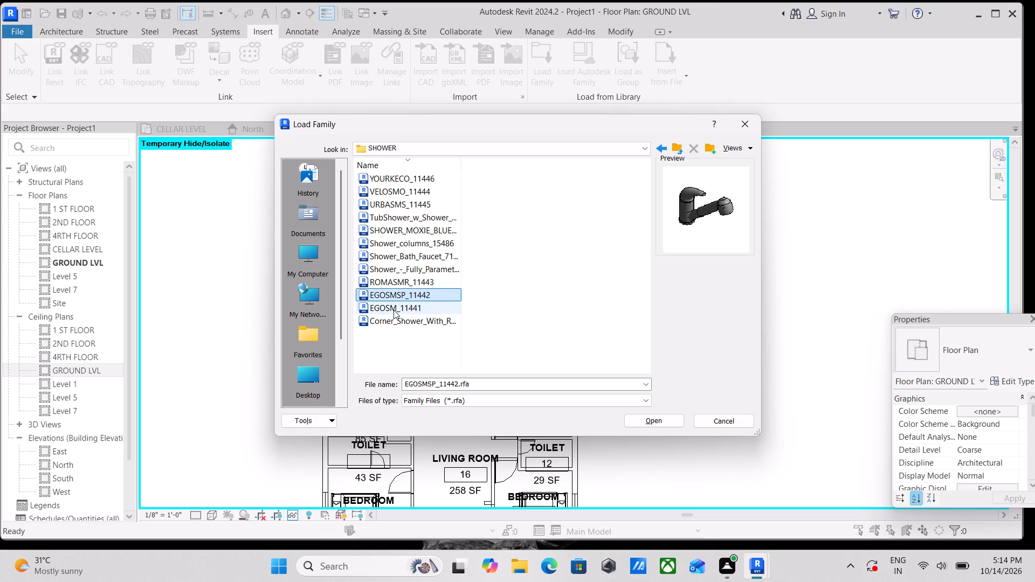
click(395, 324)
click(389, 283)
scroll(389, 250, up, 1)
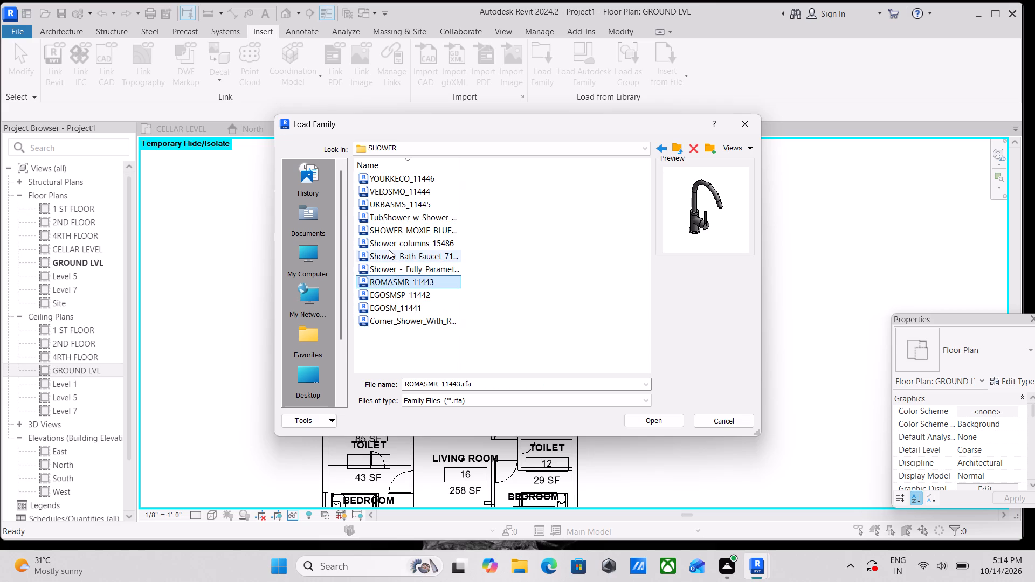
scroll(389, 250, up, 1)
click(389, 250)
click(389, 245)
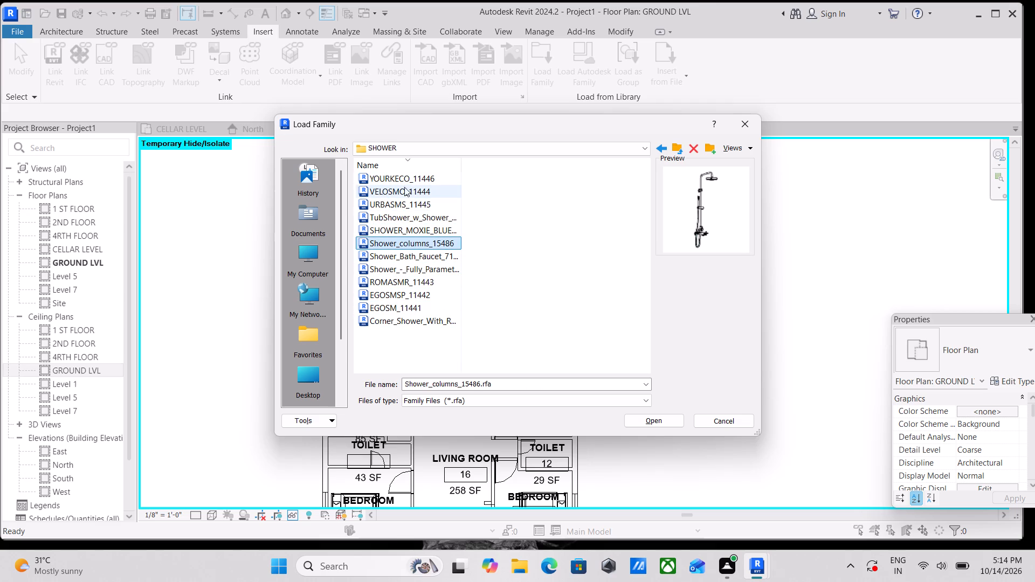
click(395, 199)
click(395, 219)
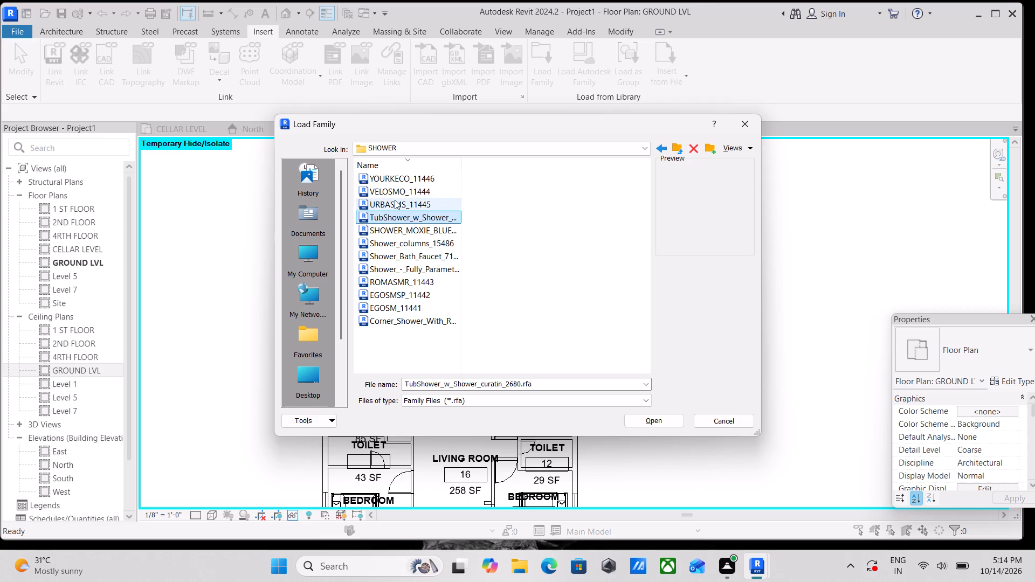
click(395, 200)
click(394, 192)
click(396, 174)
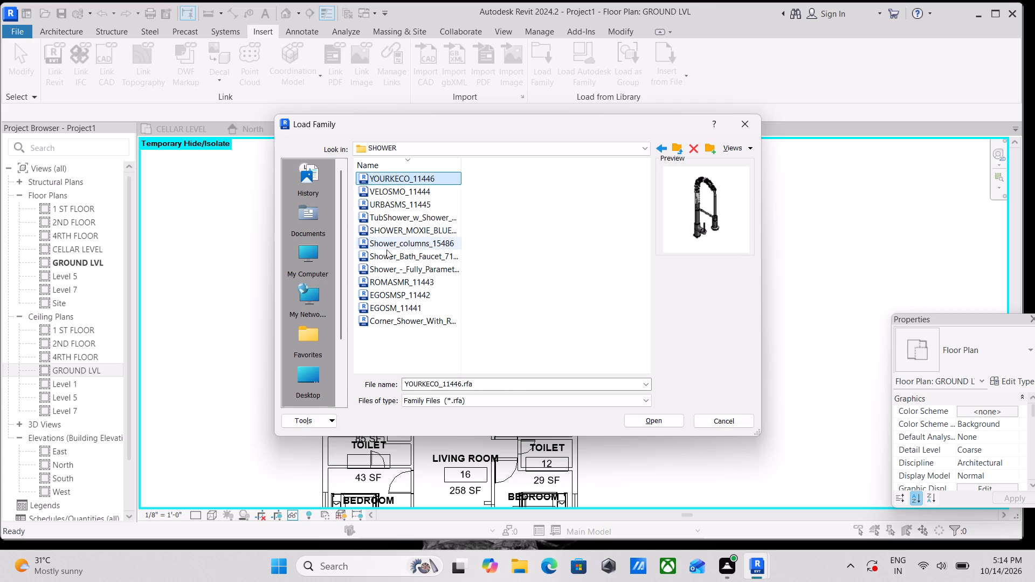
click(386, 283)
click(387, 266)
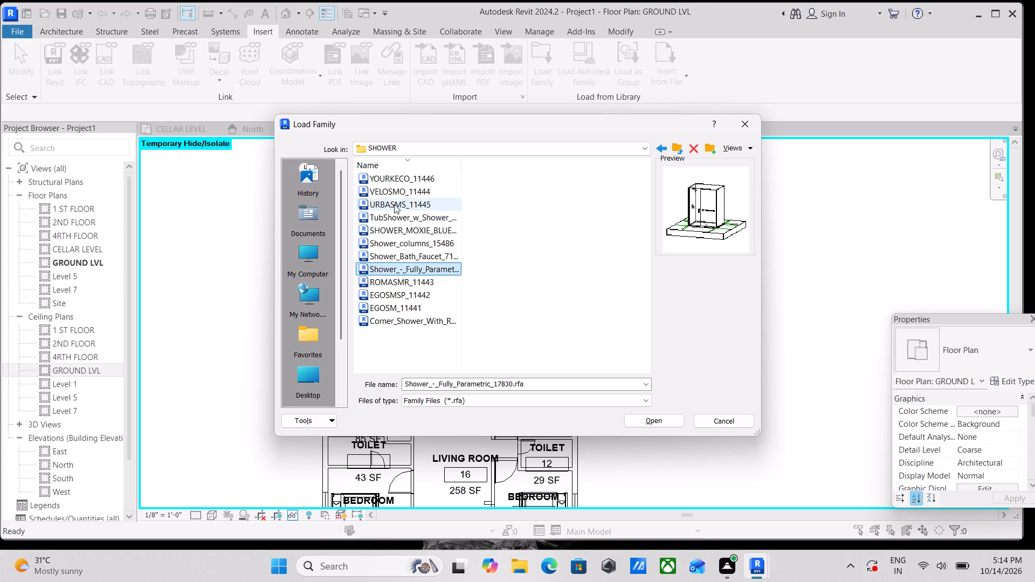
click(393, 224)
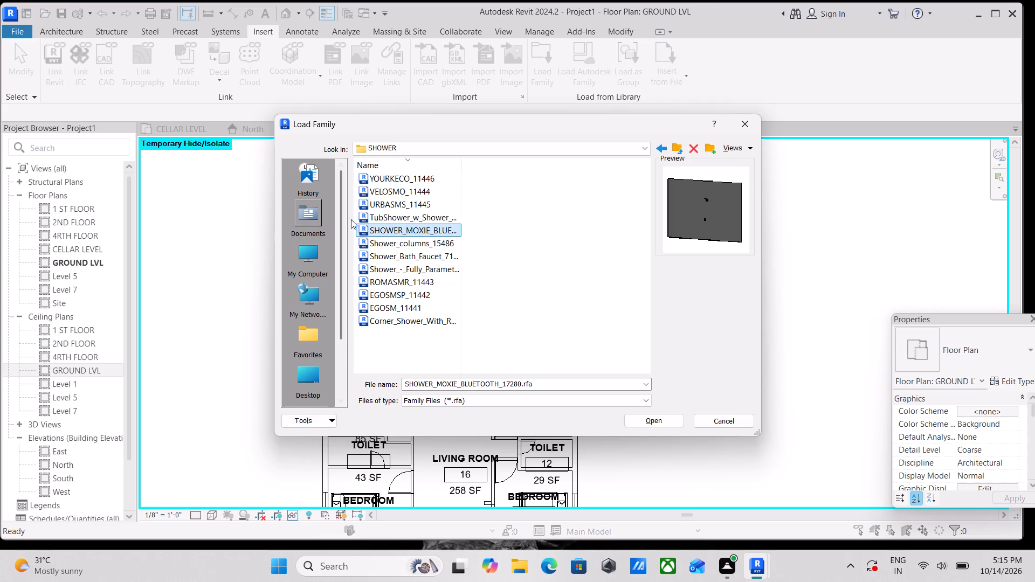
Open the tree and plant folder in SHUBHAM CITY and look through its plant and flower families.
click(657, 150)
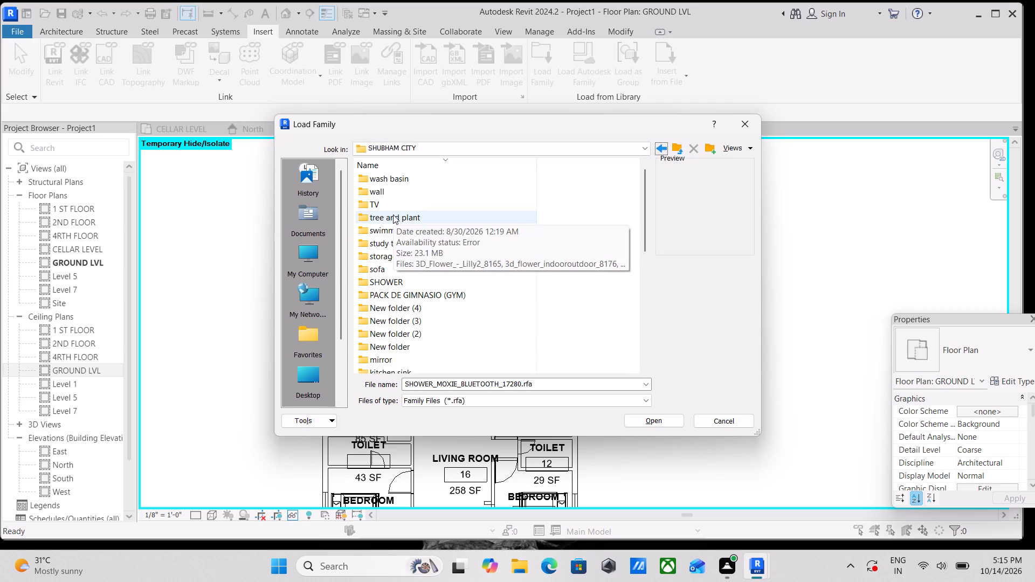
triple_click(387, 216)
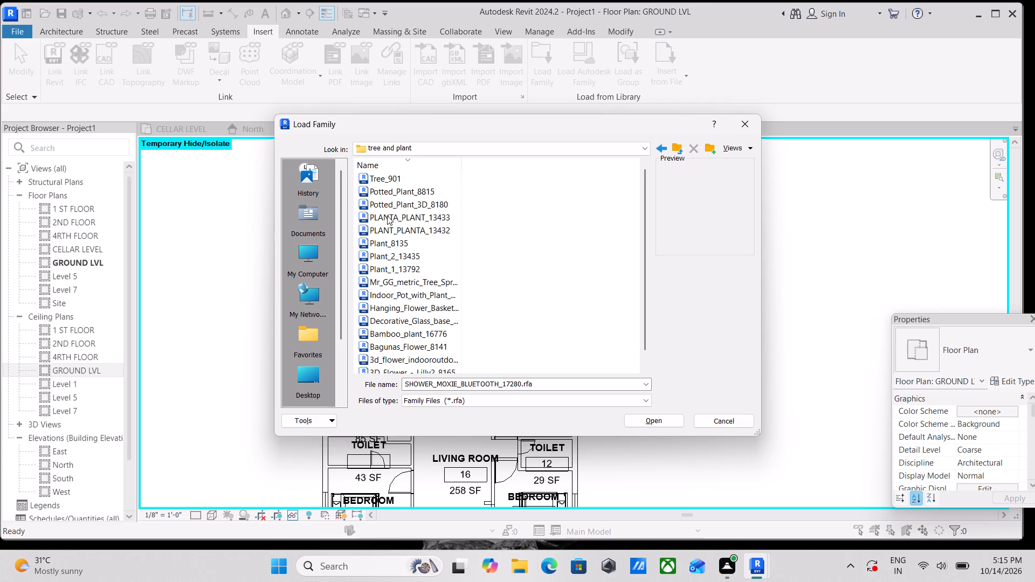
scroll(387, 216, down, 8)
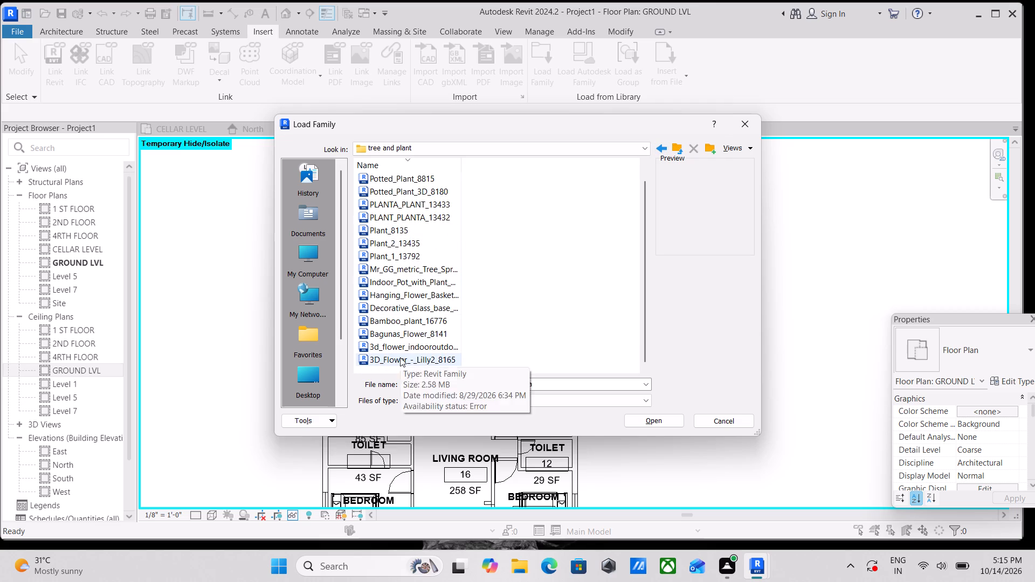
click(400, 357)
click(400, 301)
scroll(390, 211, up, 4)
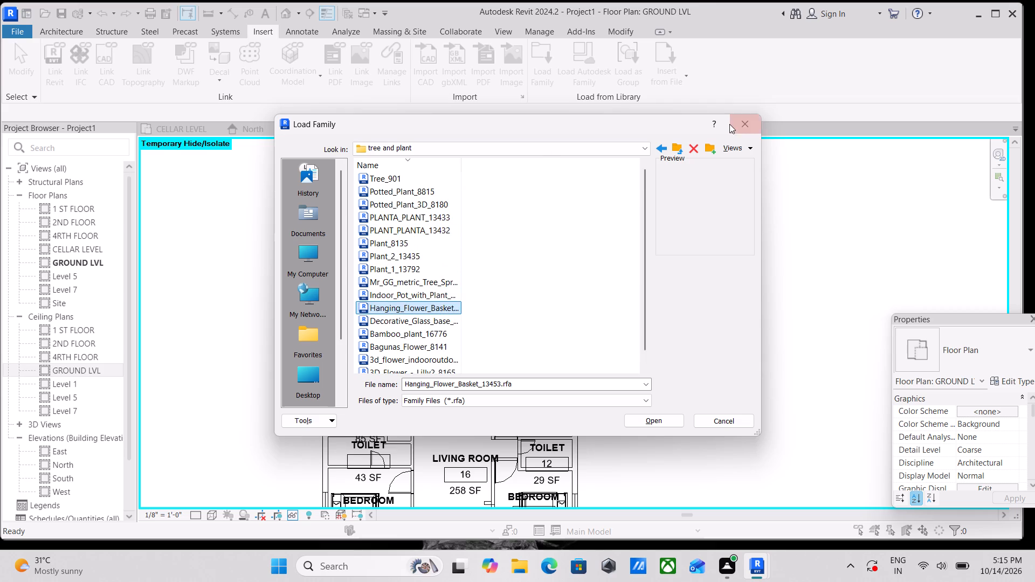
Open the sofa folder in SHUBHAM CITY and compare the previews of its single, sectional and modular sofa families.
click(660, 149)
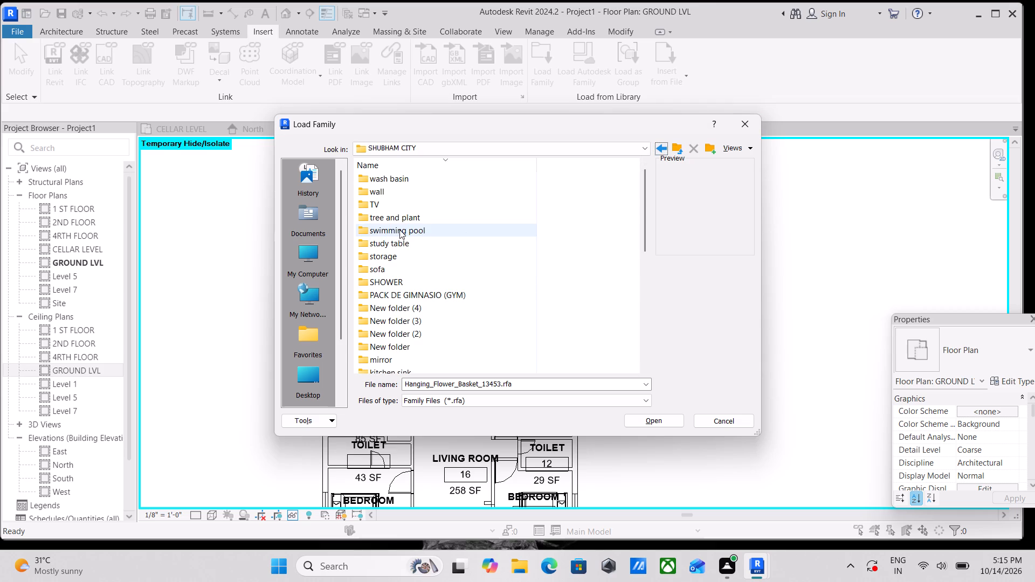
double_click(380, 267)
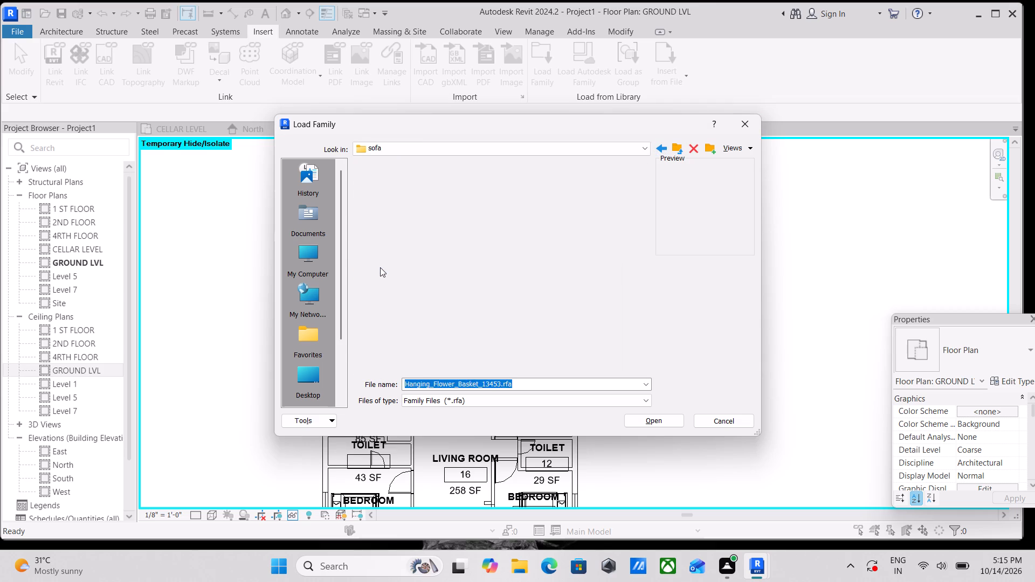
click(380, 267)
click(381, 247)
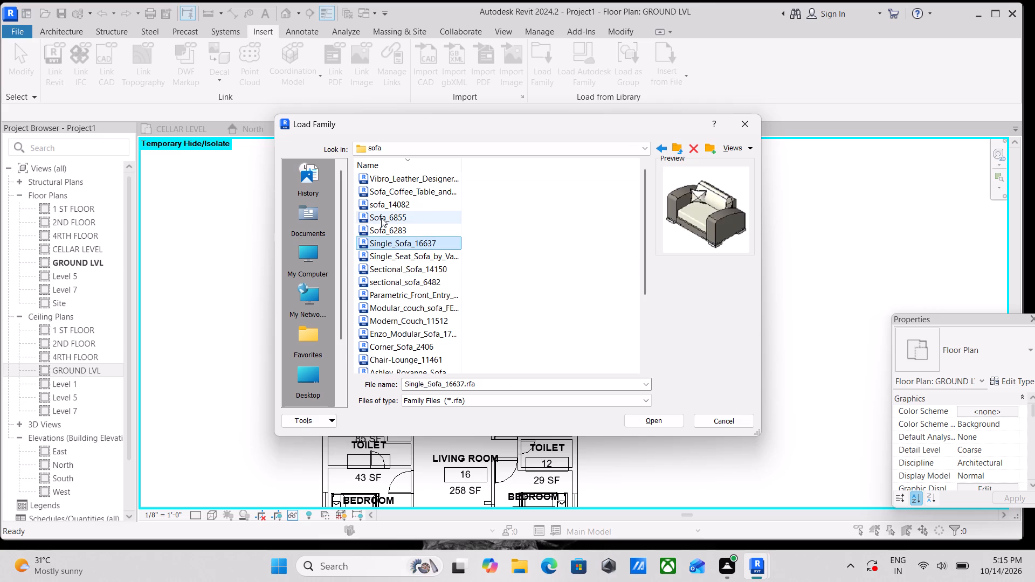
click(381, 217)
click(381, 196)
click(384, 294)
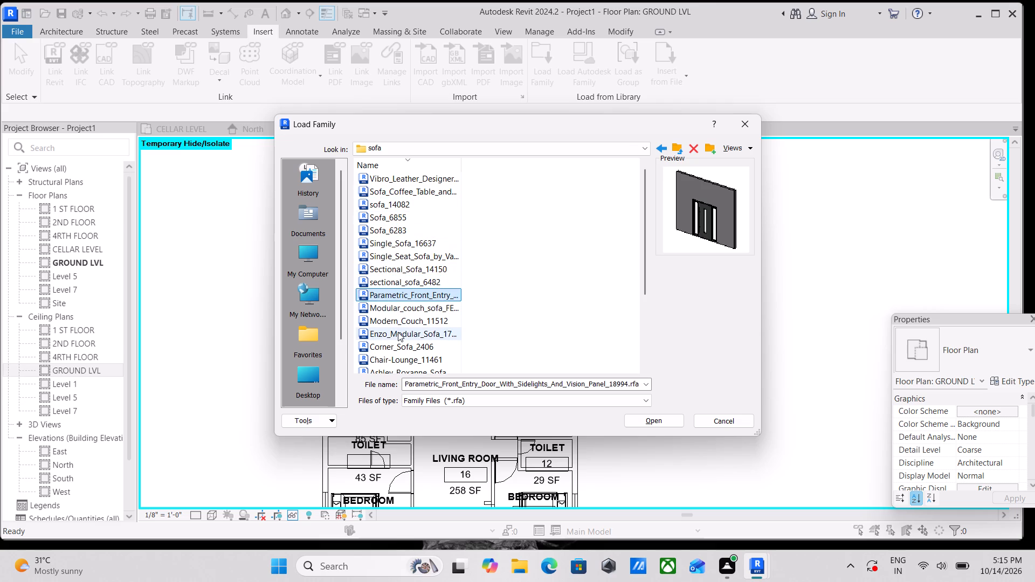
click(389, 283)
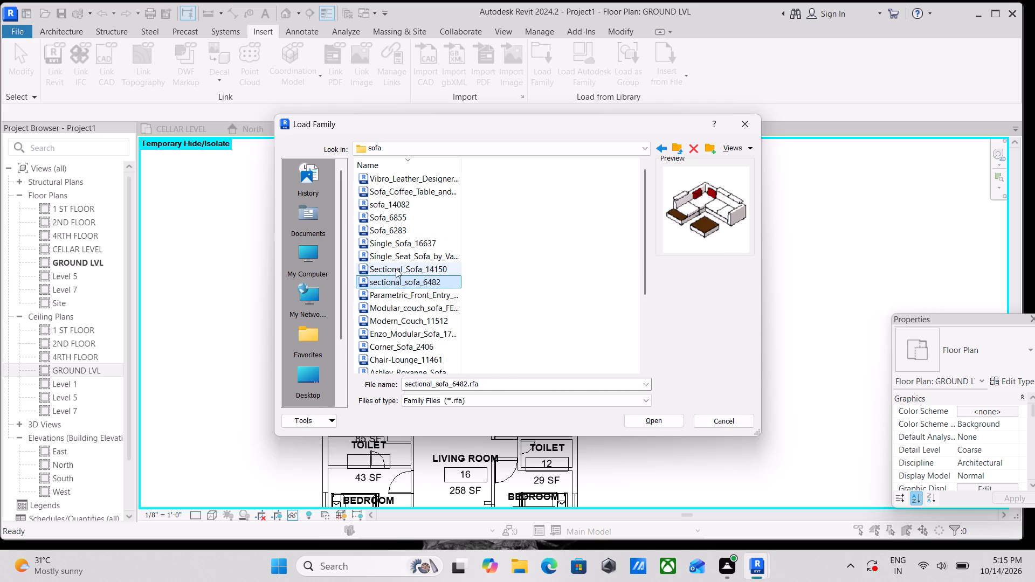
click(396, 268)
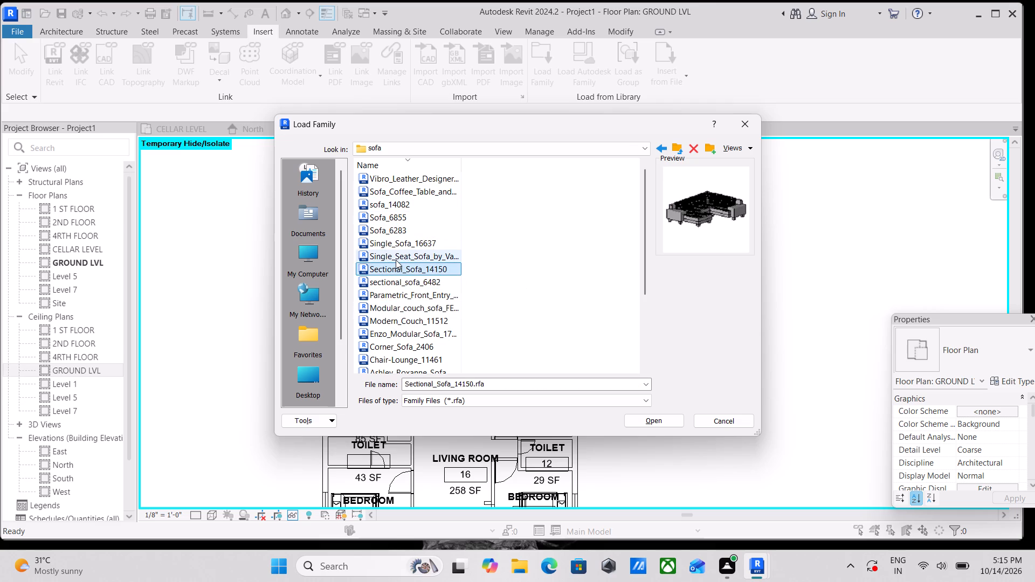
click(396, 260)
click(396, 279)
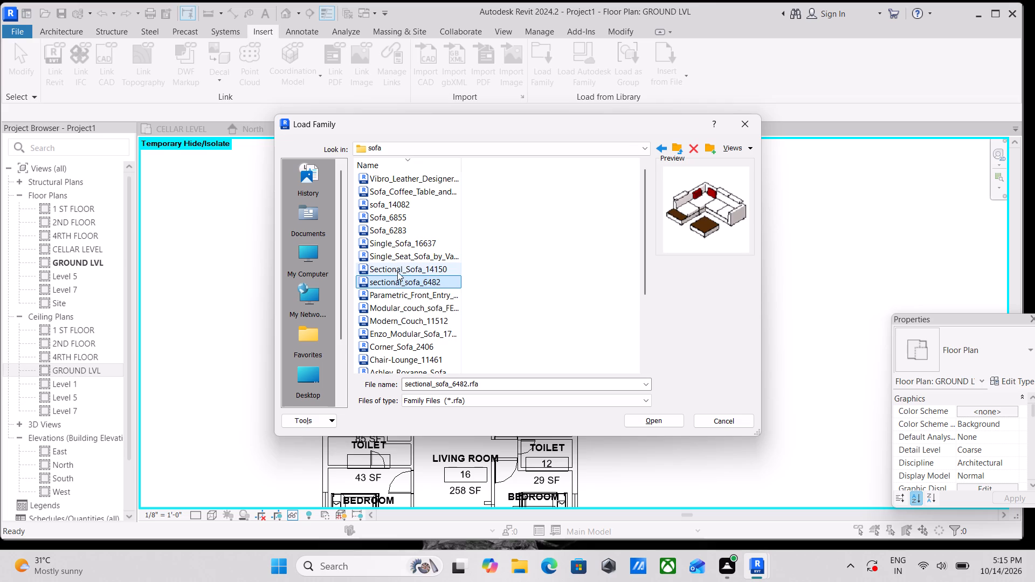
click(398, 241)
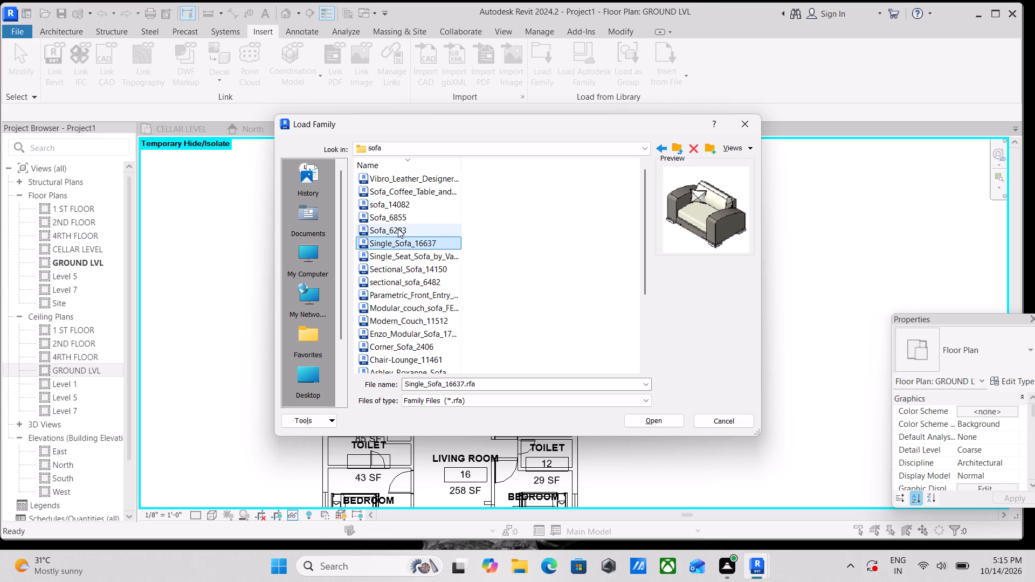
click(398, 228)
click(398, 210)
click(399, 199)
click(399, 192)
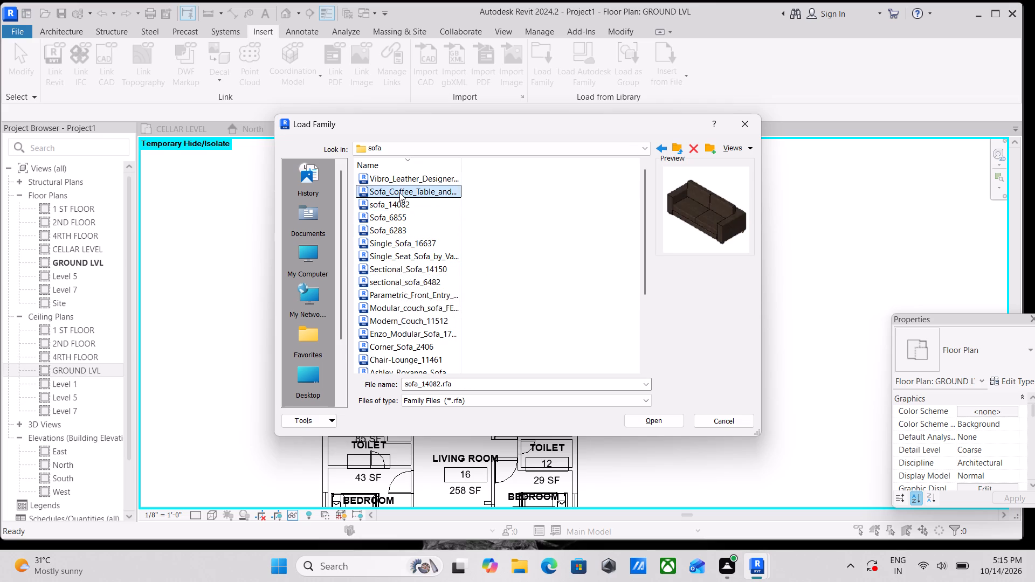
click(402, 182)
click(387, 261)
click(384, 288)
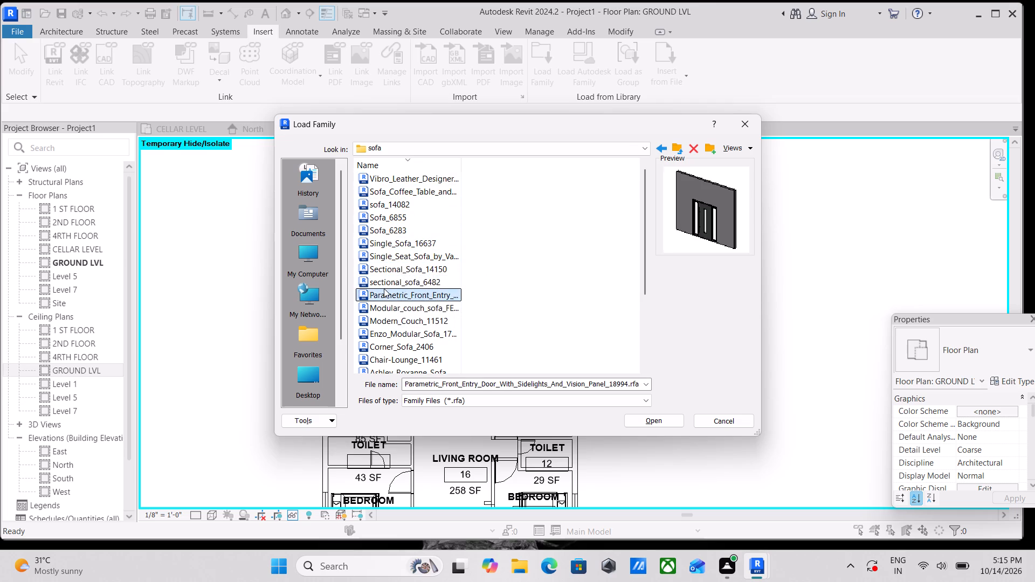
click(384, 281)
click(388, 265)
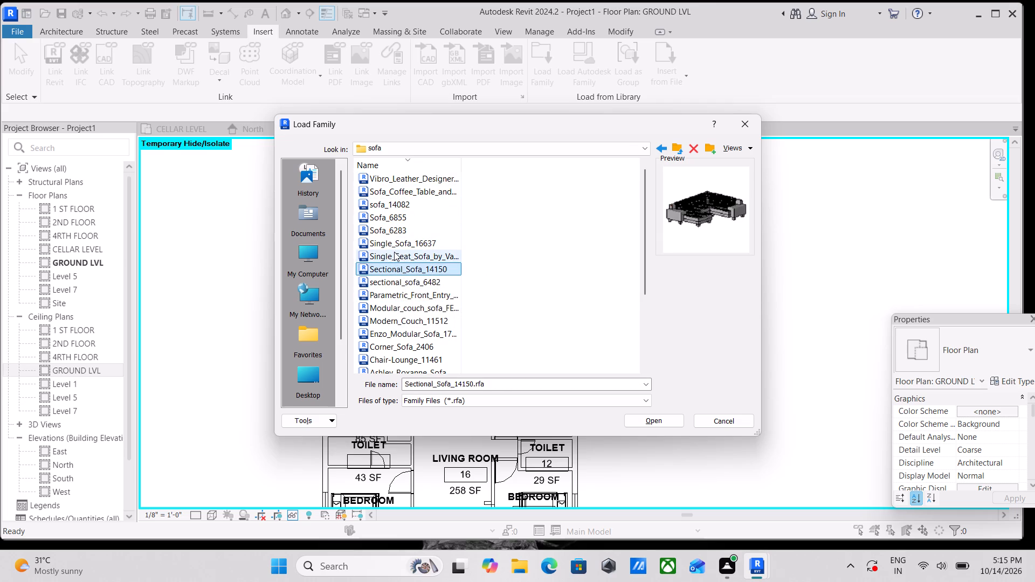
click(394, 252)
click(390, 324)
click(390, 309)
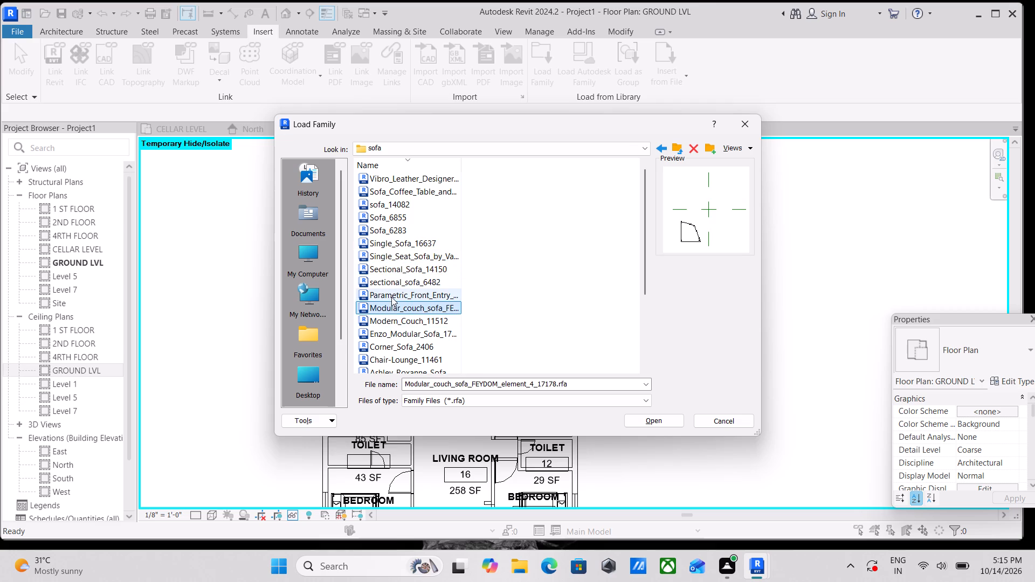
click(392, 292)
click(392, 289)
click(394, 278)
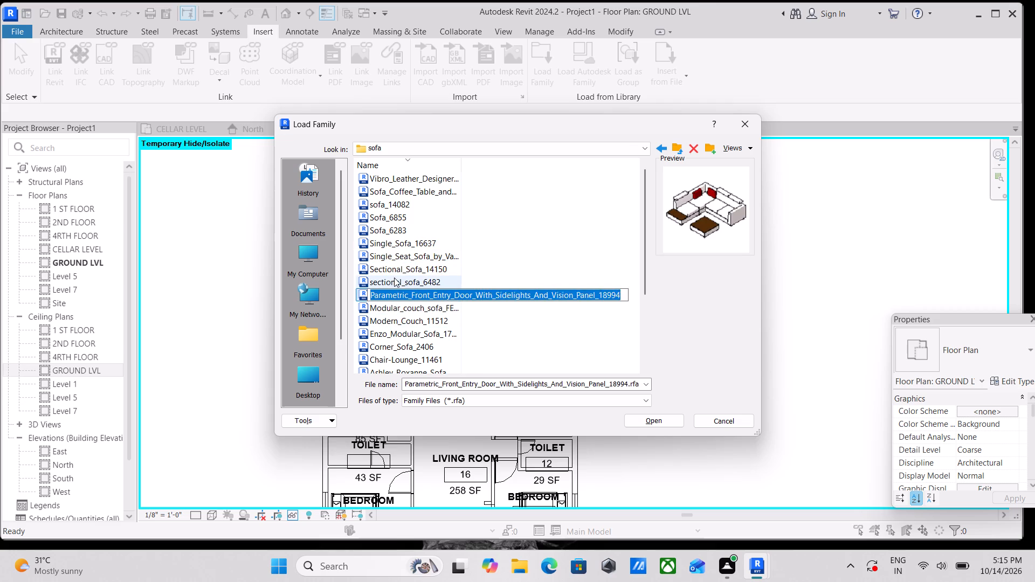
Load the Sectional_Sofa_14150 family from the sofa folder into the project.
click(394, 264)
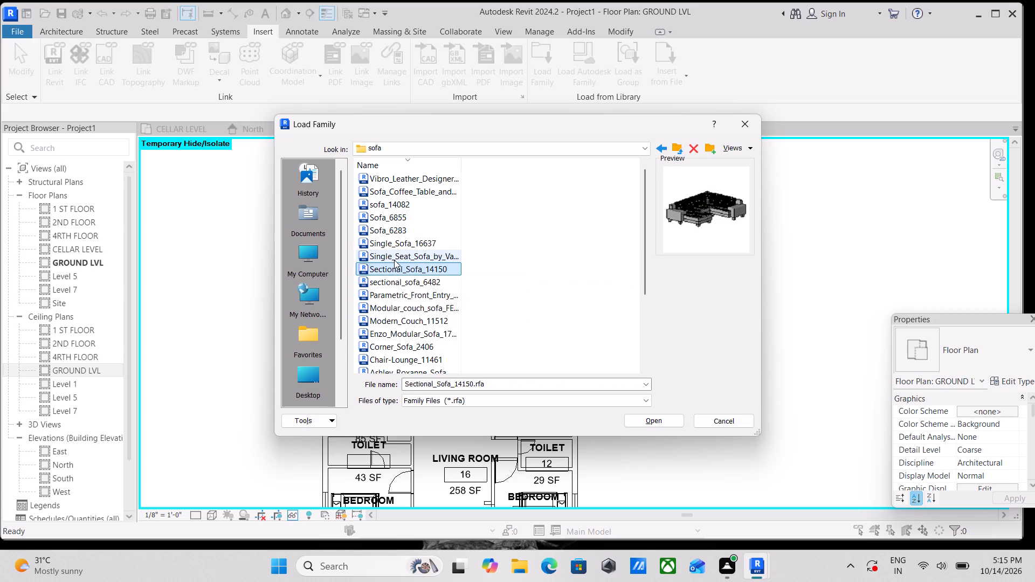
click(394, 260)
click(390, 271)
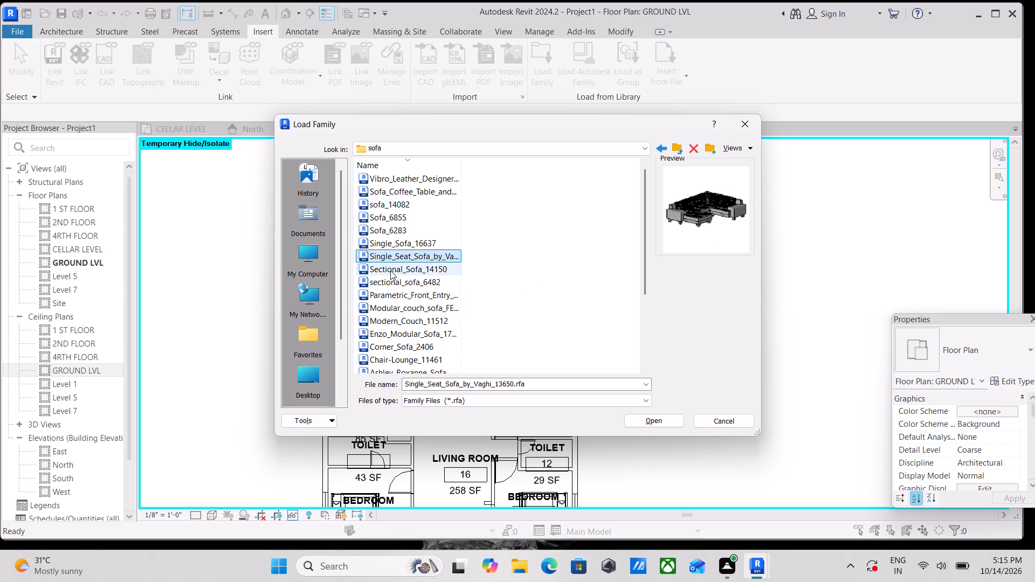
click(661, 419)
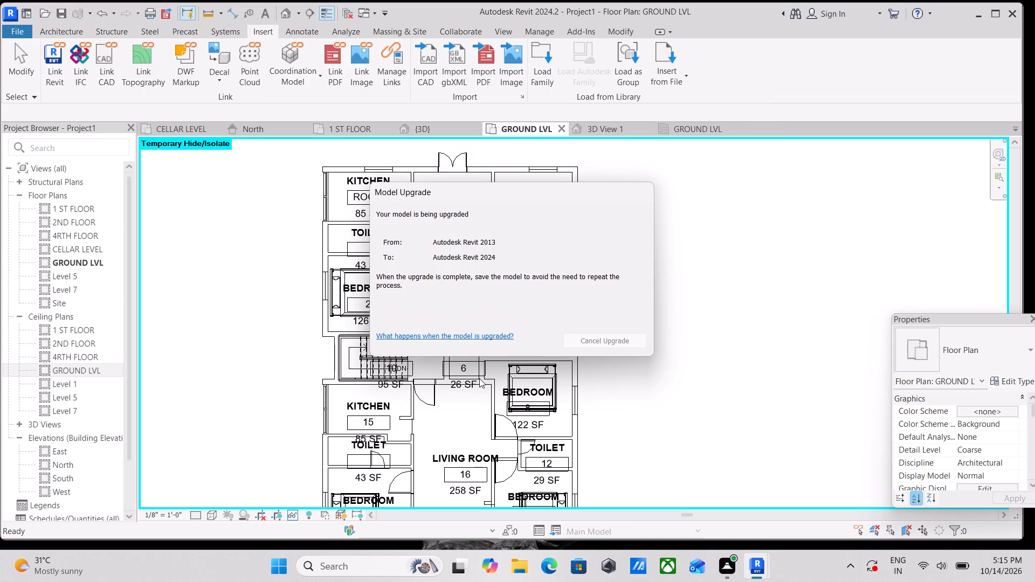
scroll(479, 378, down, 3)
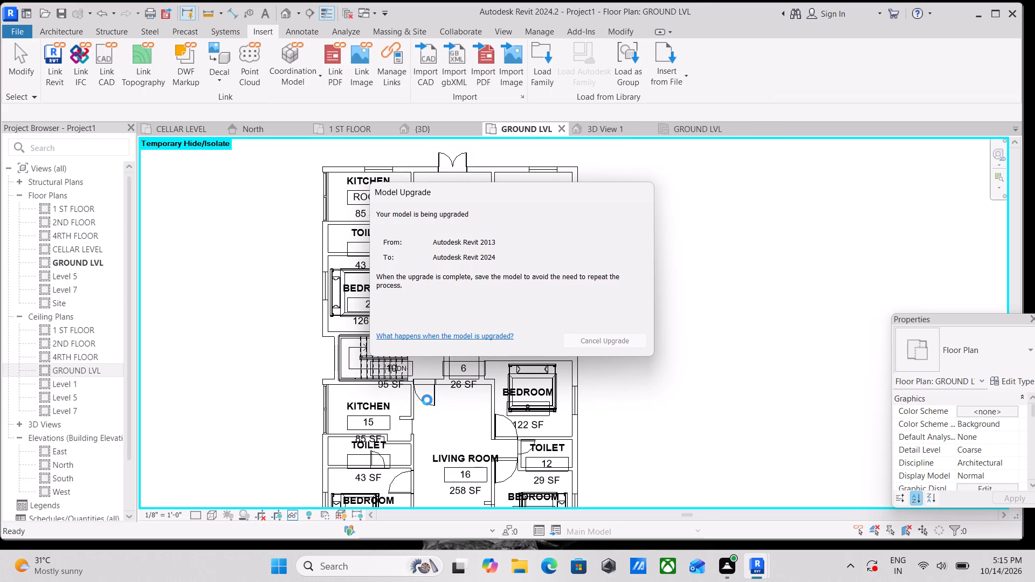
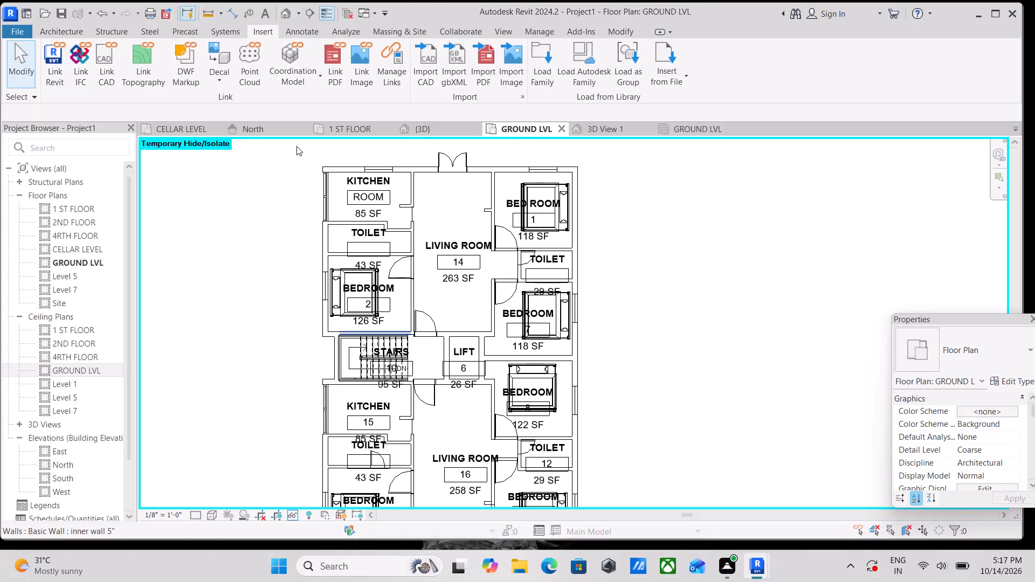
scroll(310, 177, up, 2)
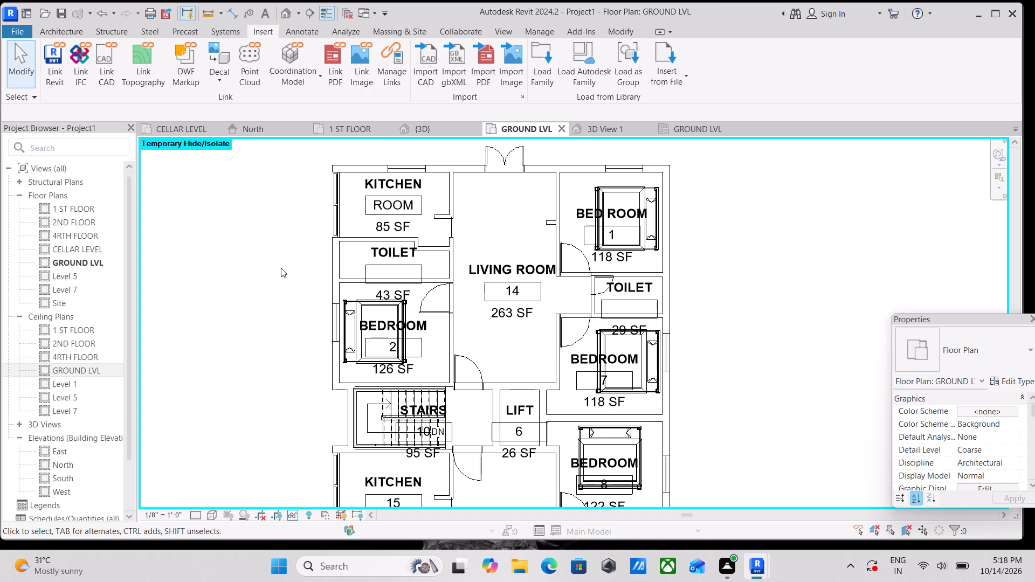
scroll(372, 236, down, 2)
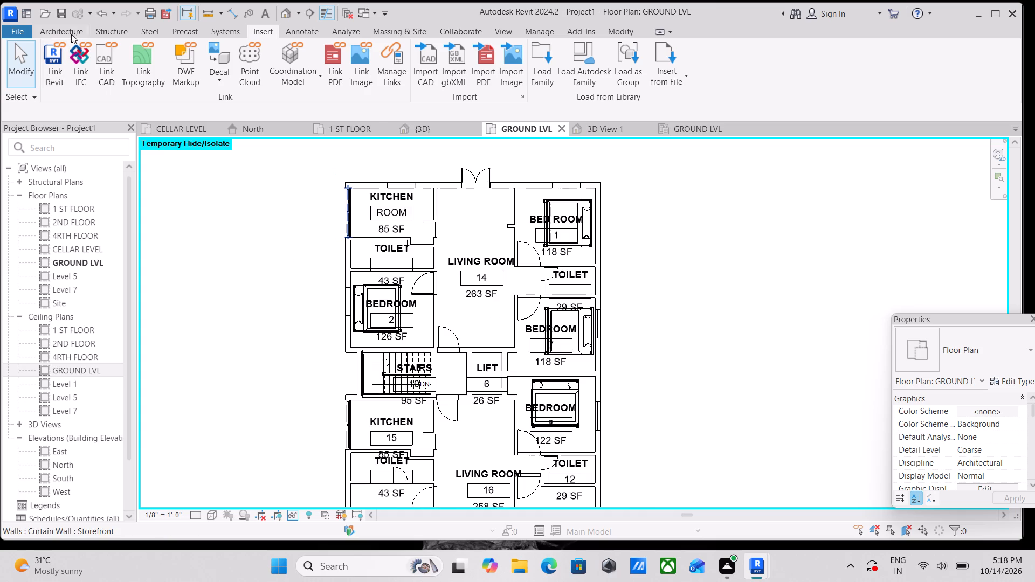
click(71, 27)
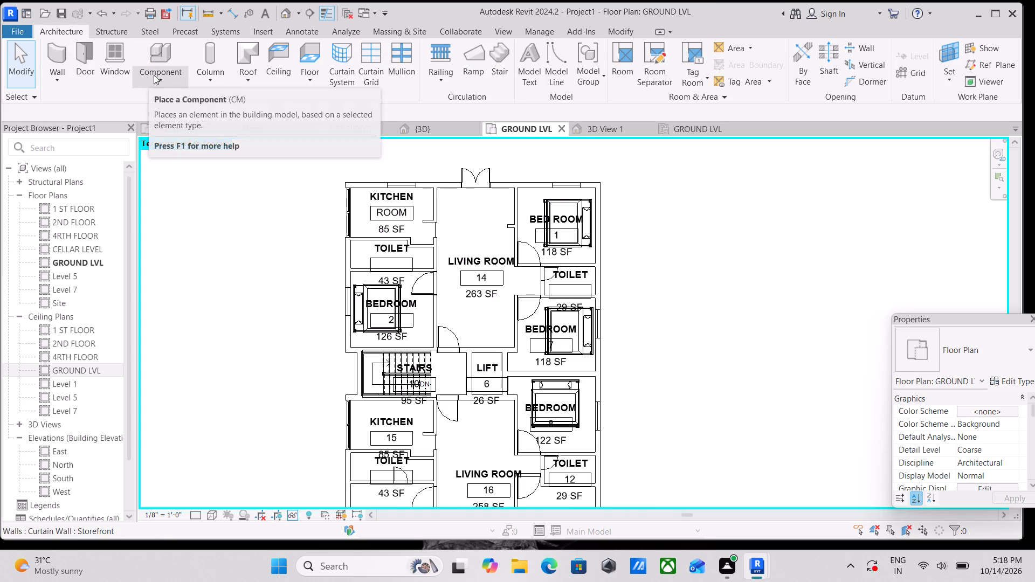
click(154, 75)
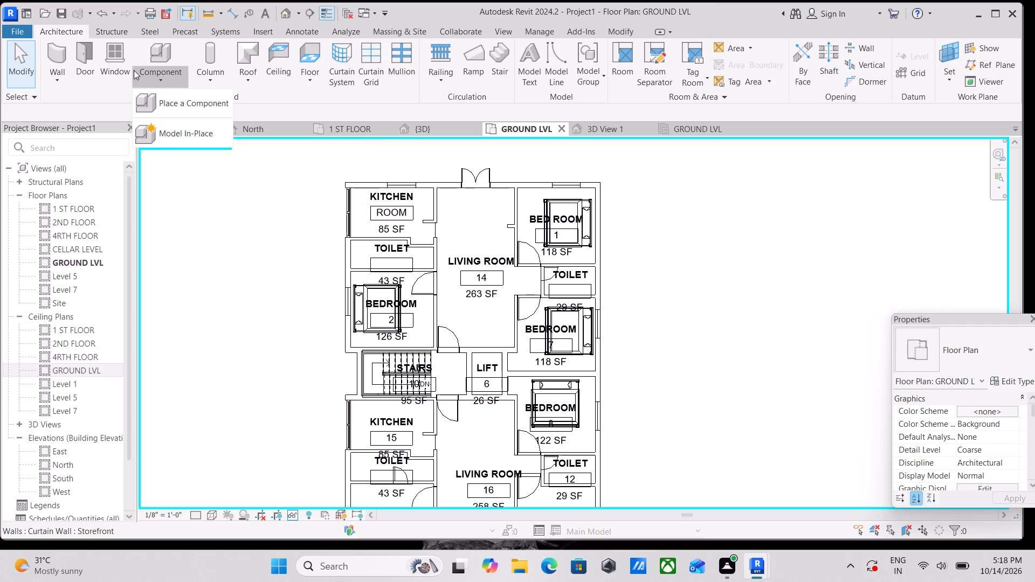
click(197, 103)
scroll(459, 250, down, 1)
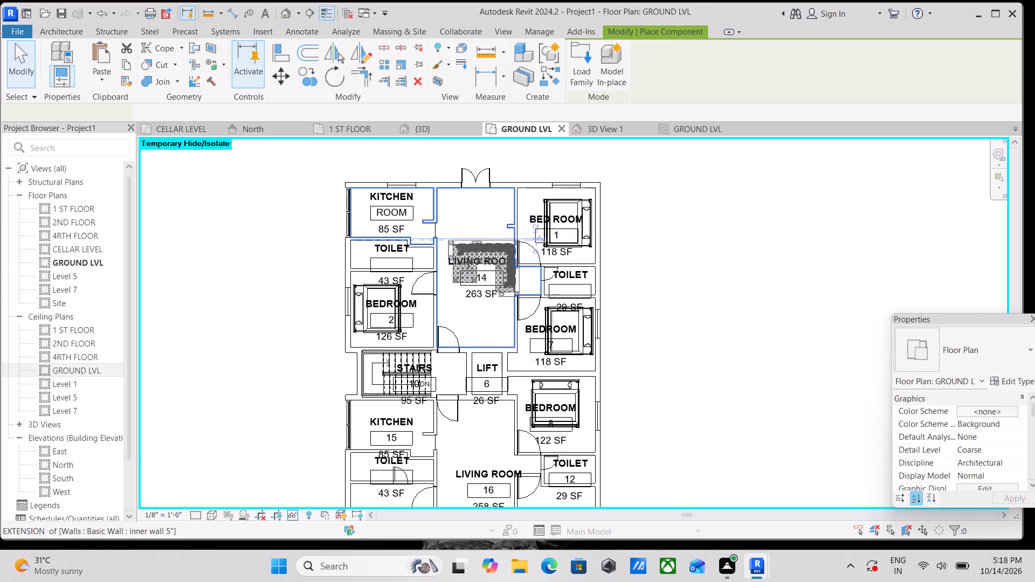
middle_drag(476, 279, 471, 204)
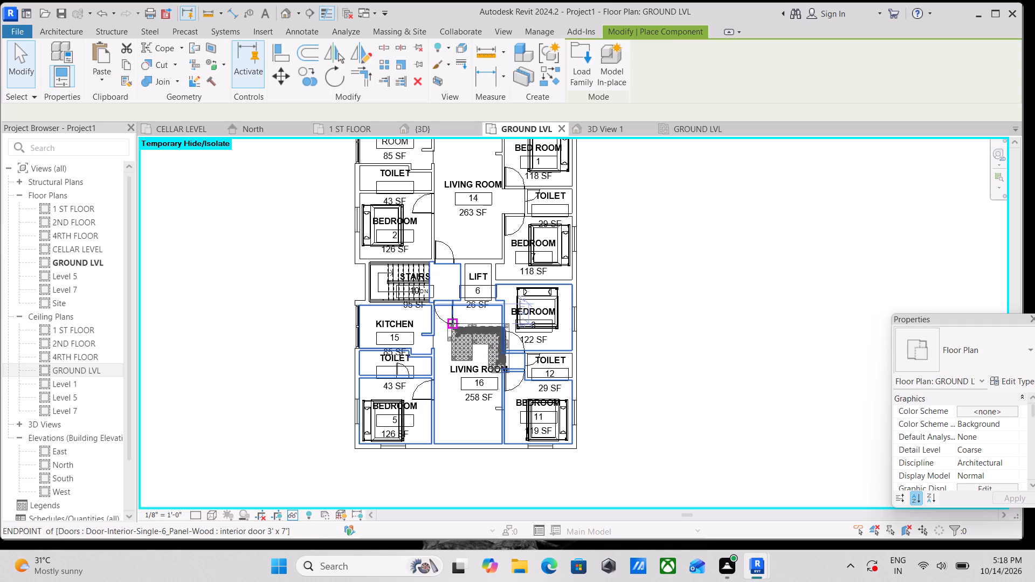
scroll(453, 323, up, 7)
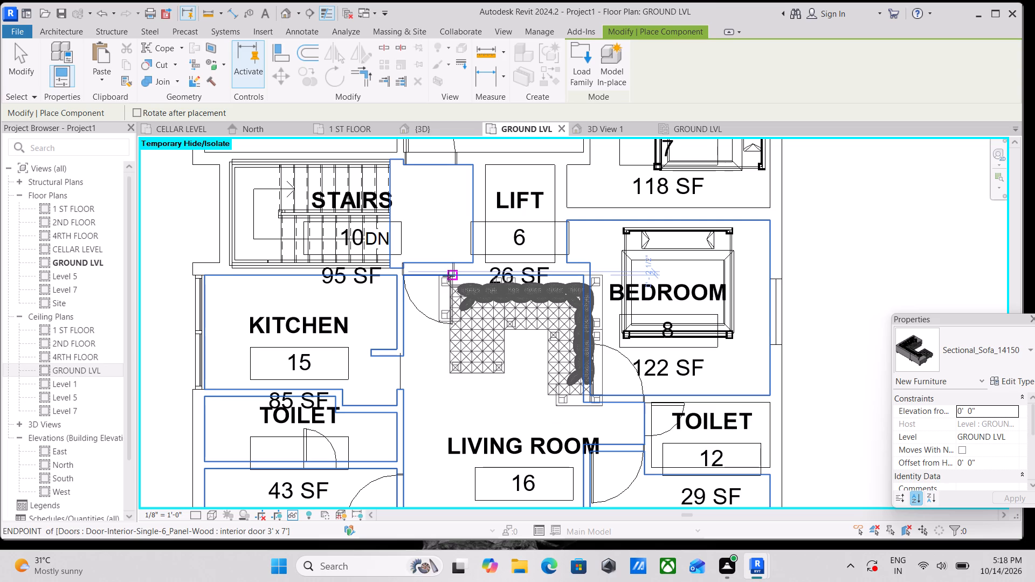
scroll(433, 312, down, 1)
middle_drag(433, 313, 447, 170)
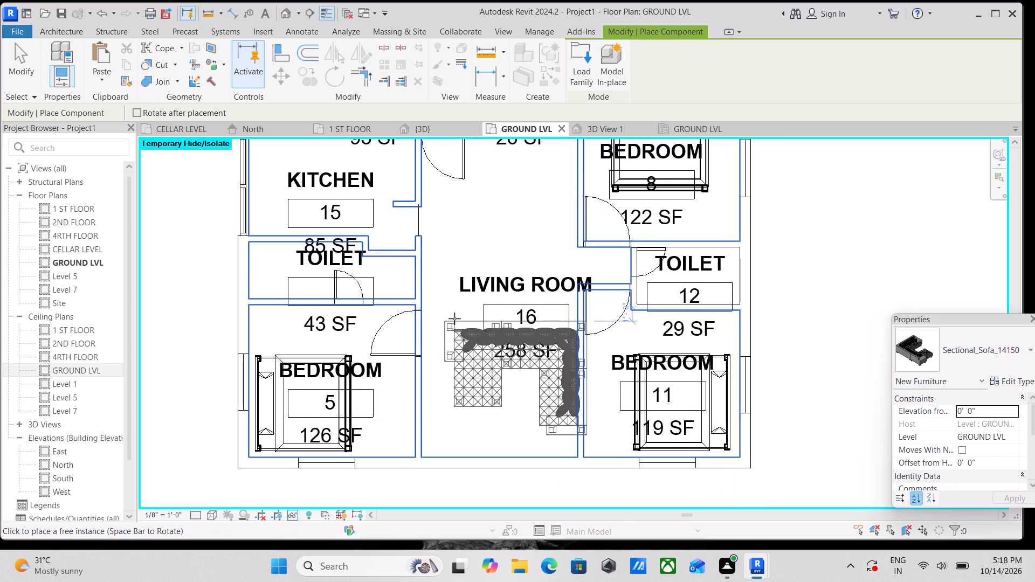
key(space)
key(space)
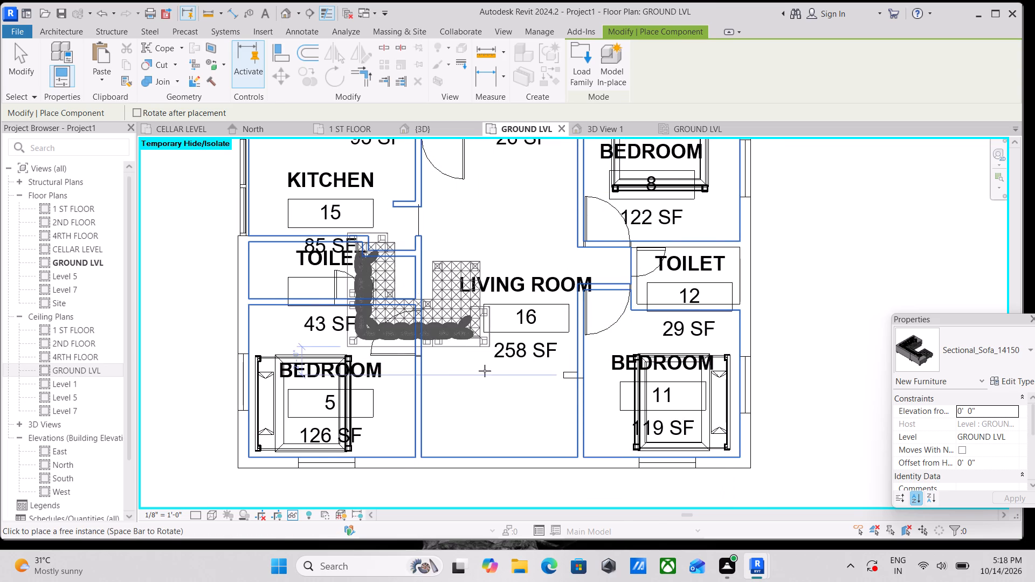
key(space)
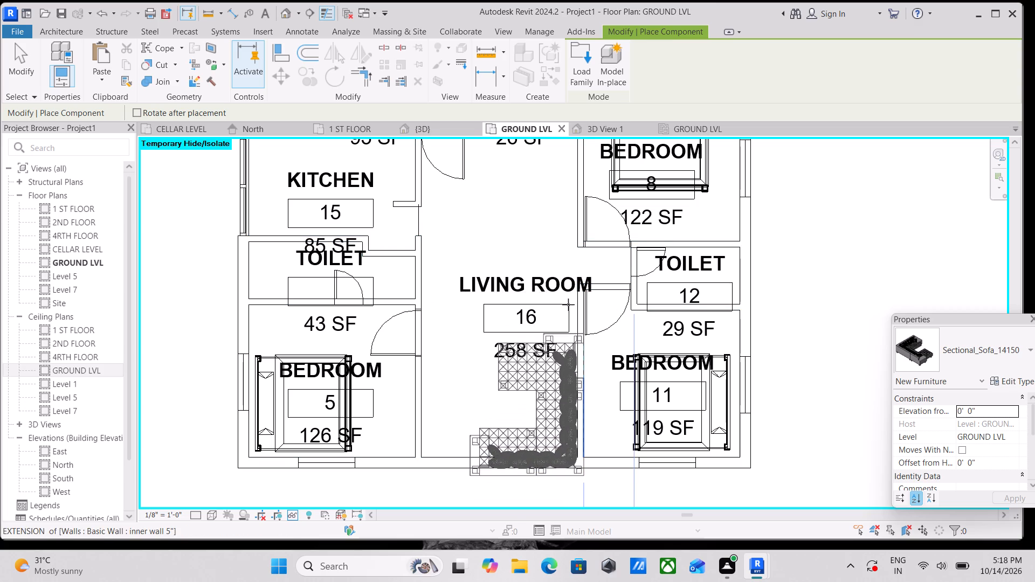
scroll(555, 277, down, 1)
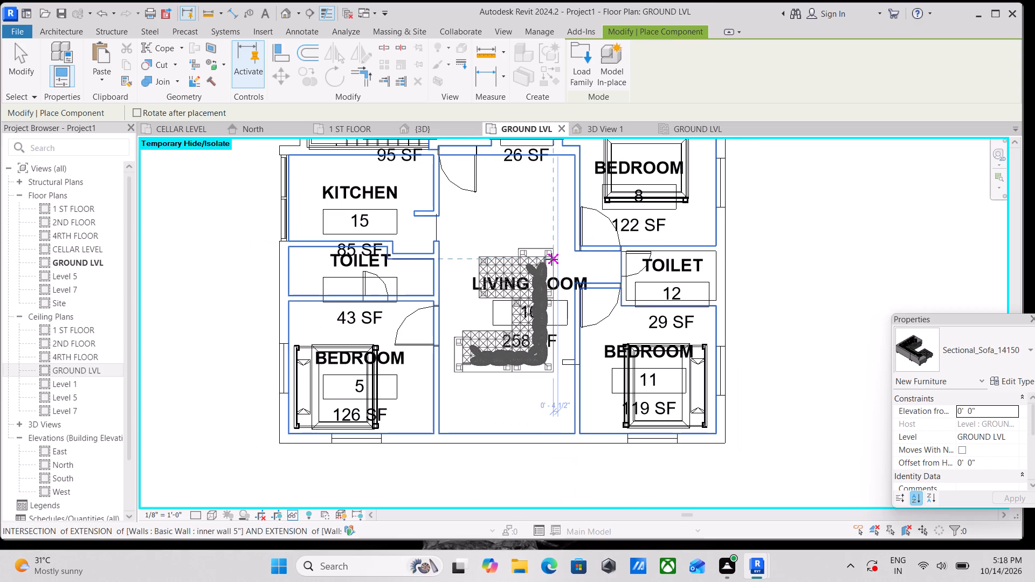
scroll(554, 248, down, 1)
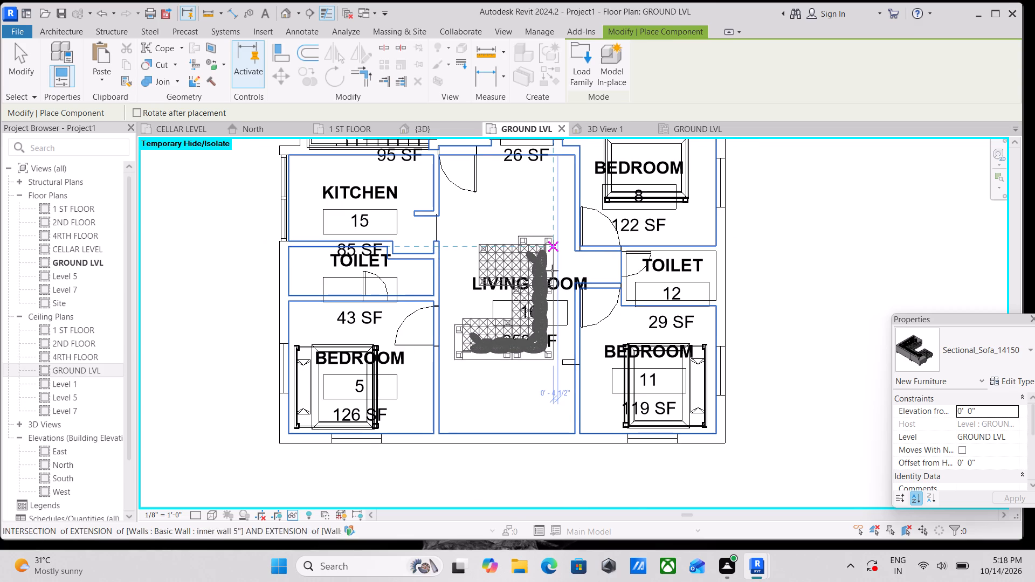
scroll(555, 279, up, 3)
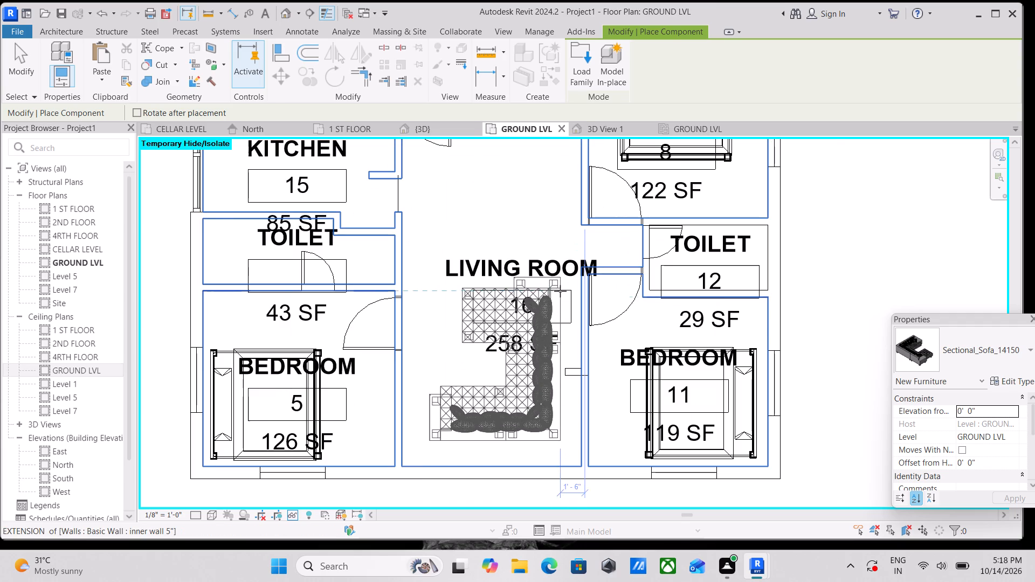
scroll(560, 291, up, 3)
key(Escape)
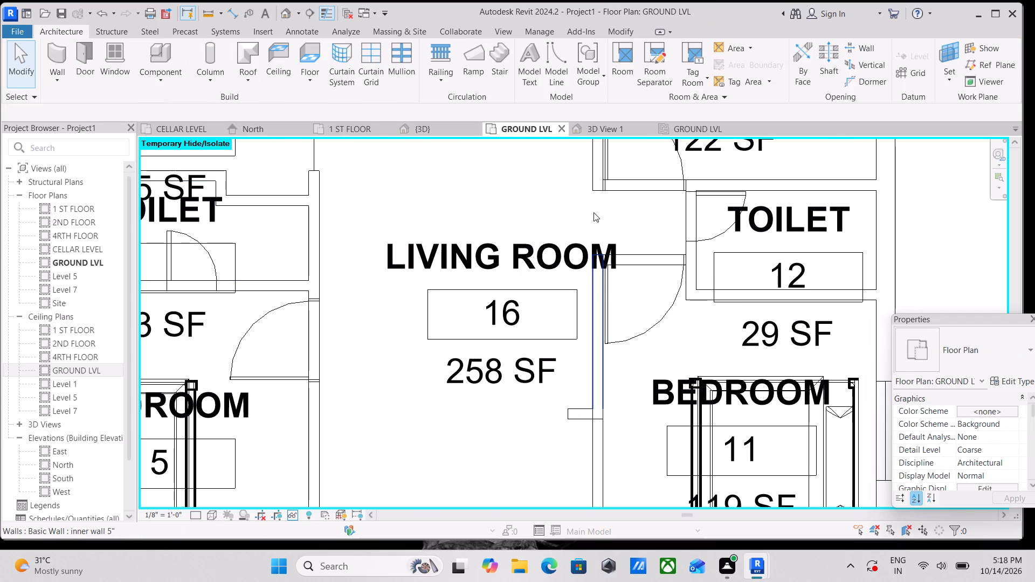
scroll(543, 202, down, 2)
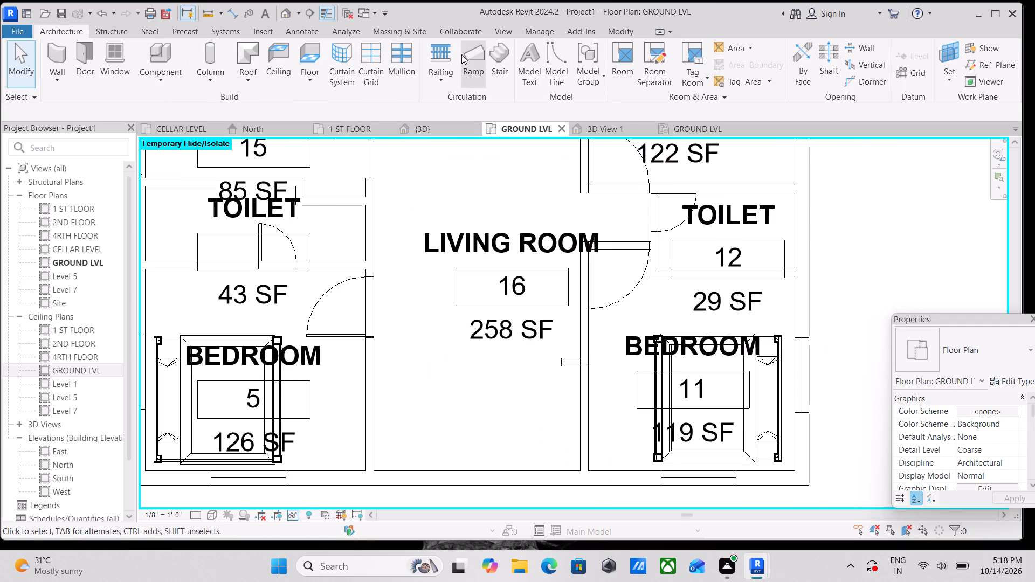
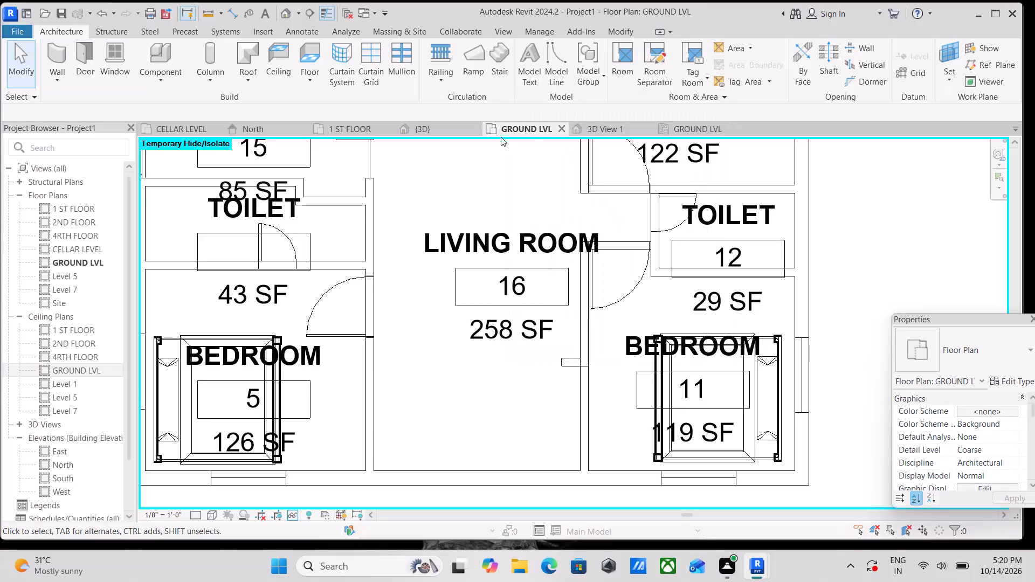
Examine the ground level floor plan around both living rooms and the furnished bedrooms.
scroll(501, 145, down, 1)
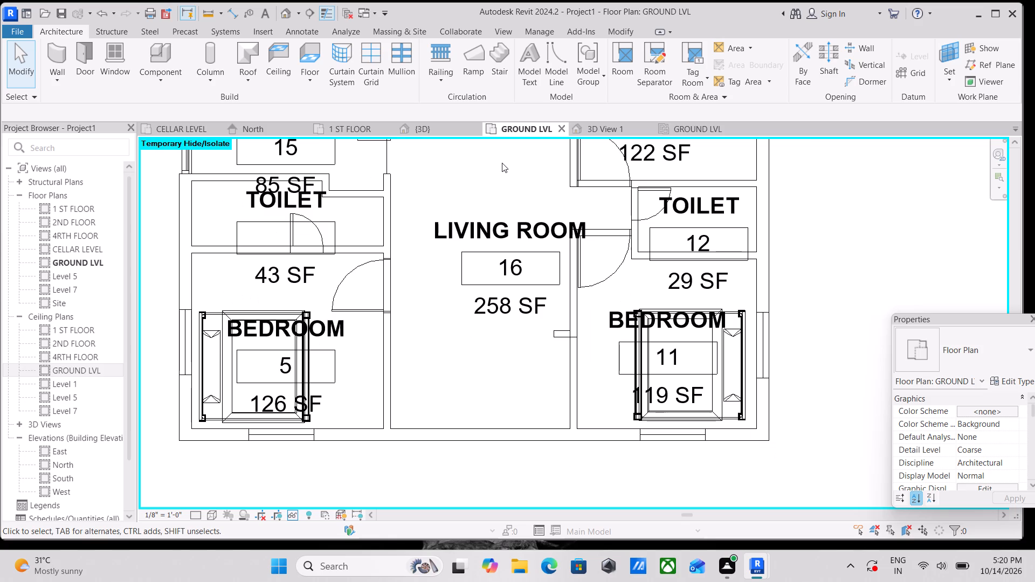
scroll(495, 150, up, 2)
scroll(501, 100, down, 3)
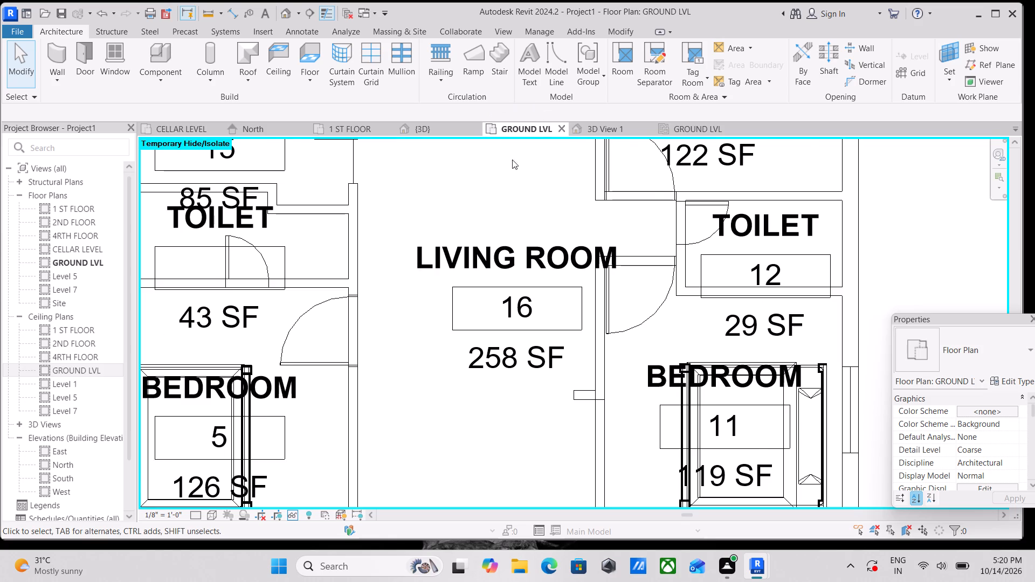
scroll(509, 168, down, 6)
middle_drag(516, 201, 484, 279)
scroll(481, 198, up, 2)
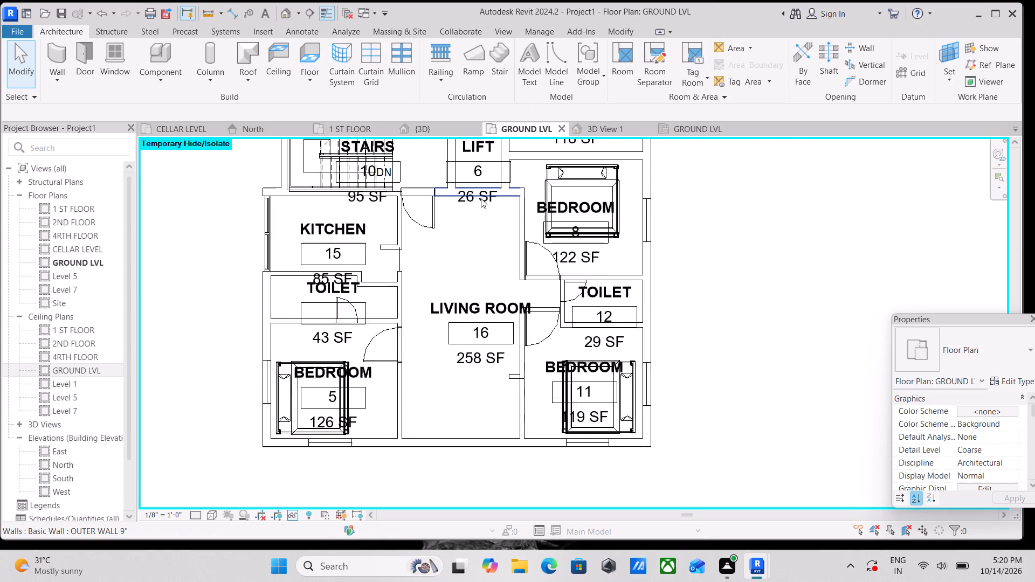
scroll(481, 205, down, 1)
middle_drag(481, 210, 474, 261)
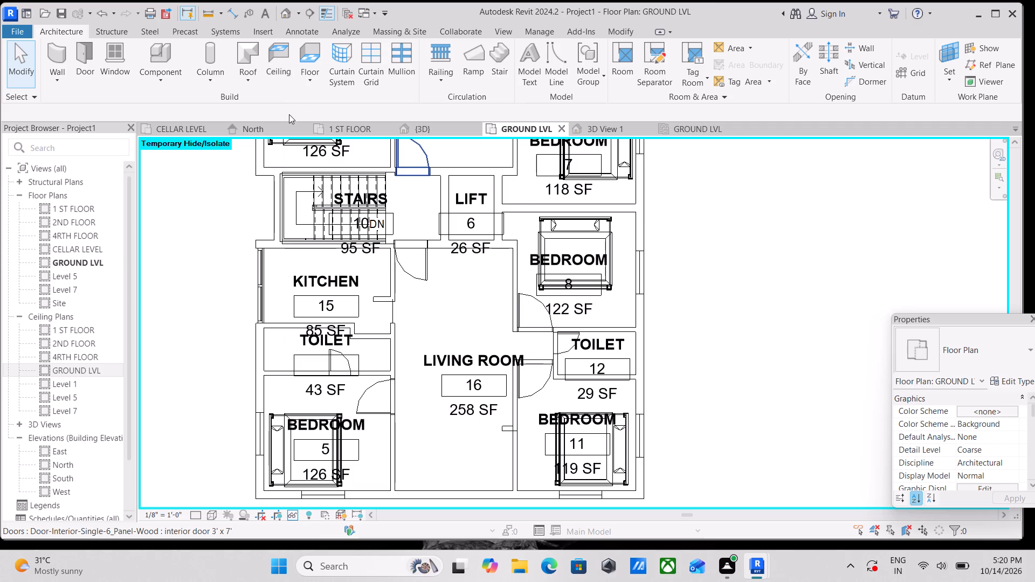
scroll(271, 115, up, 1)
scroll(270, 115, down, 4)
scroll(292, 119, up, 1)
scroll(345, 259, down, 2)
scroll(418, 295, down, 4)
scroll(418, 295, up, 1)
middle_drag(418, 295, 423, 359)
scroll(422, 243, up, 2)
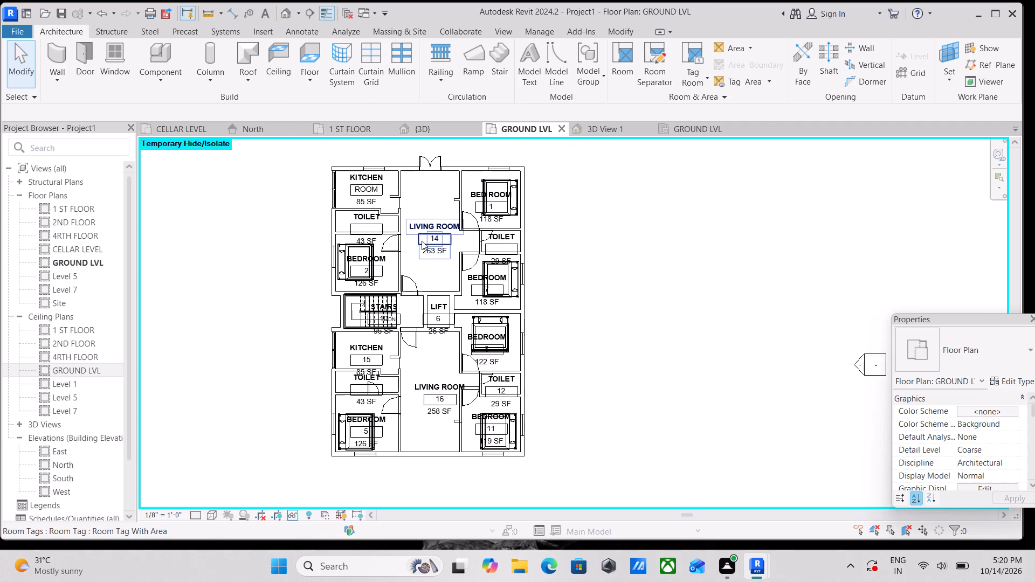
scroll(422, 241, up, 5)
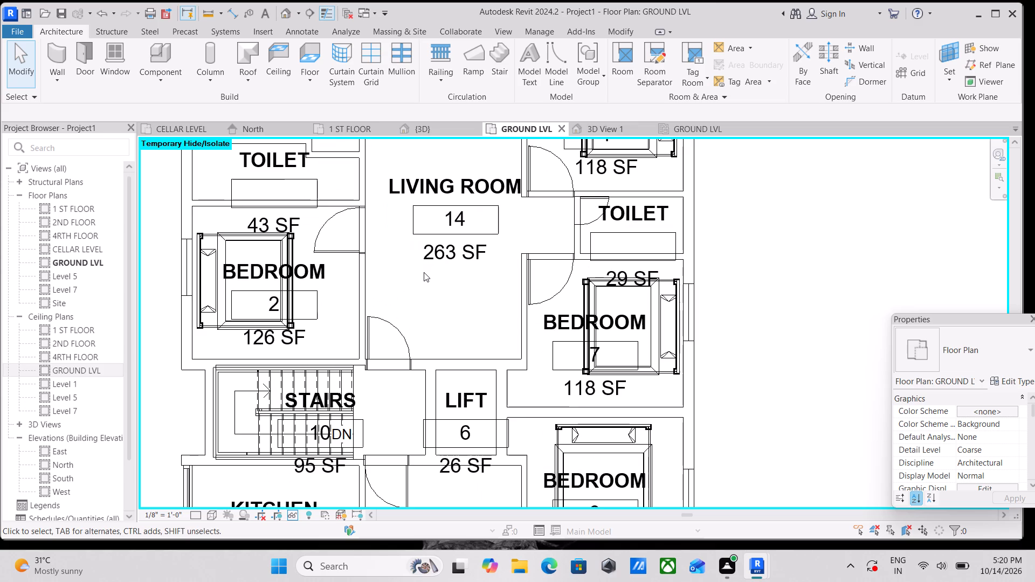
scroll(424, 272, down, 2)
middle_drag(424, 272, 431, 247)
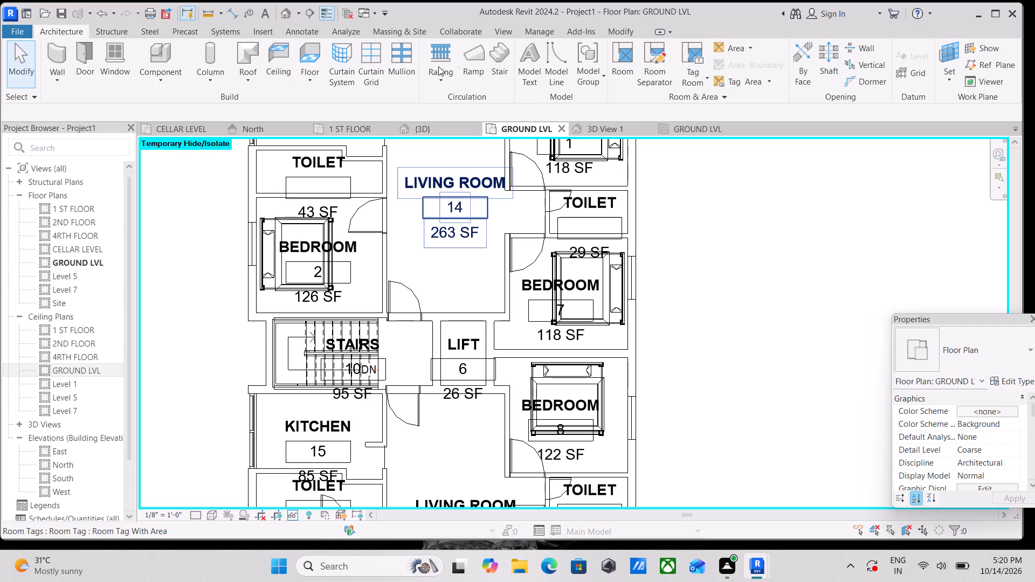
scroll(430, 77, up, 2)
scroll(310, 63, down, 2)
scroll(350, 68, up, 3)
Compare the sofa families in the sofa folder and load the Sofa_6283 family into the project.
click(254, 30)
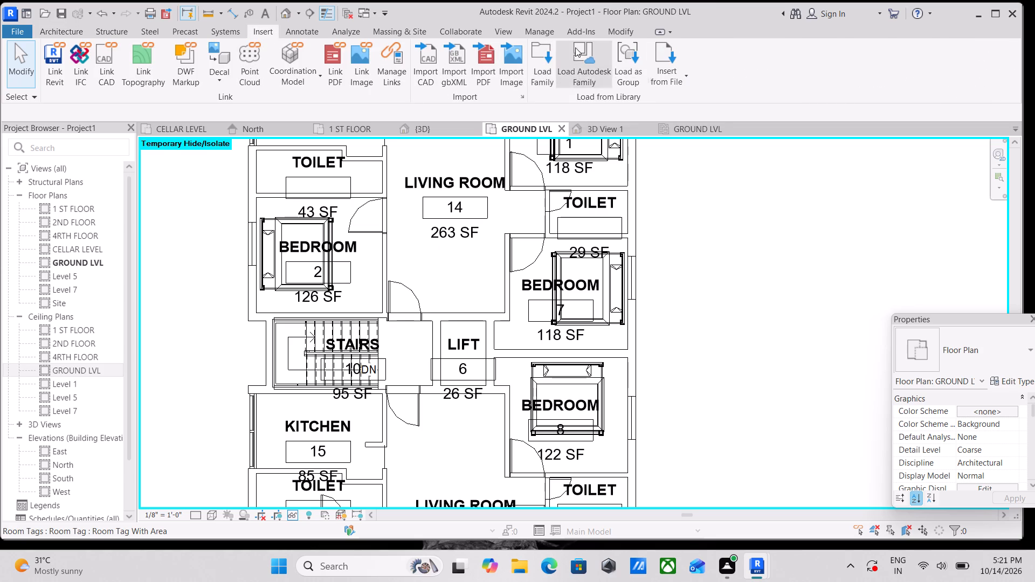
click(542, 60)
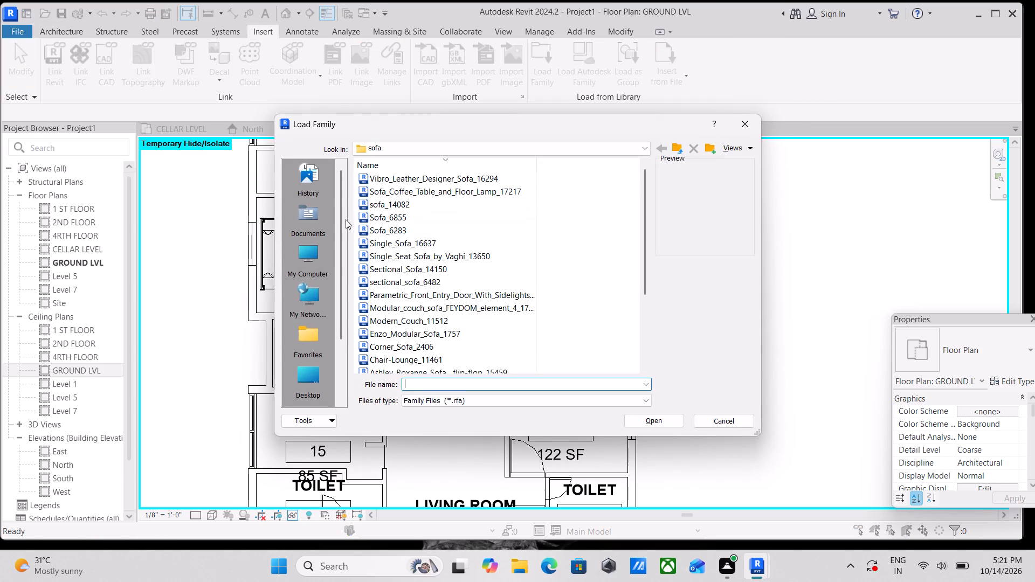
scroll(333, 220, down, 2)
click(419, 247)
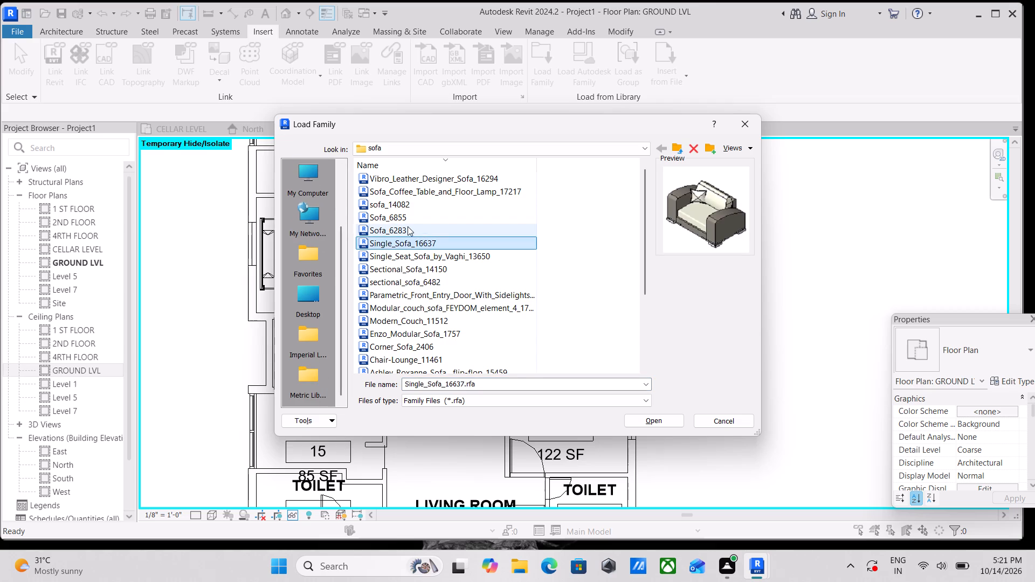
click(408, 226)
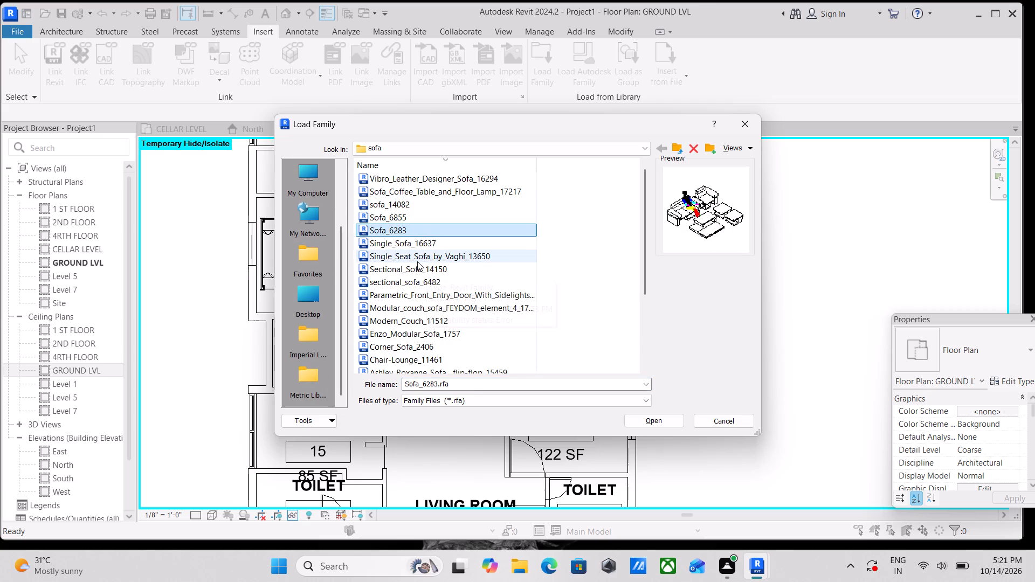
click(417, 261)
click(399, 223)
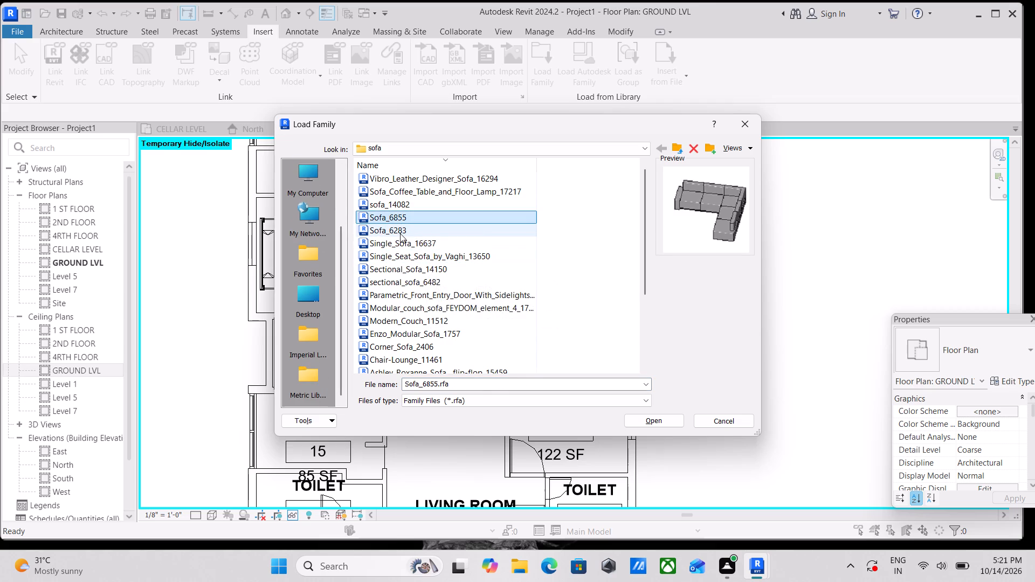
click(400, 233)
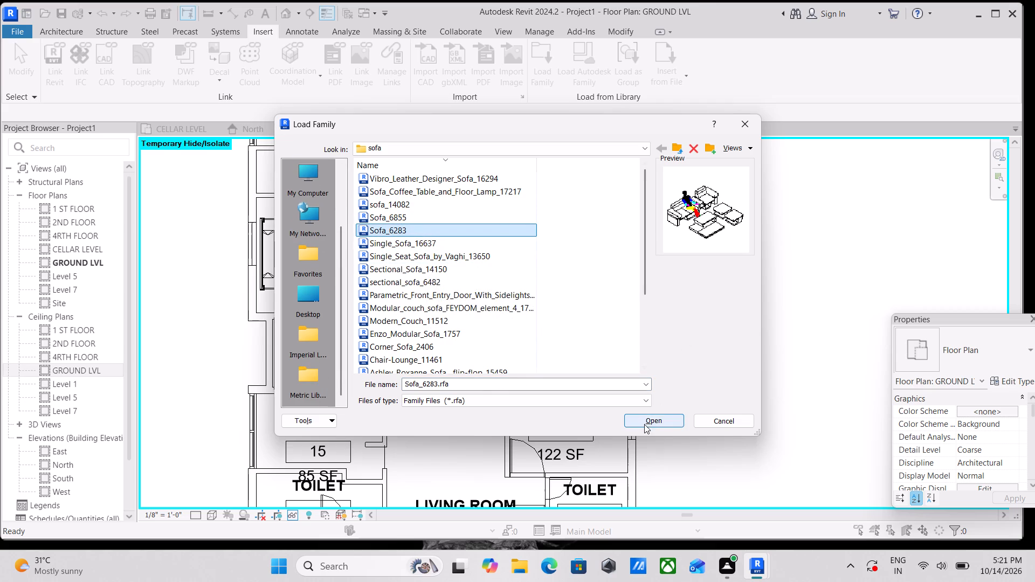
click(644, 424)
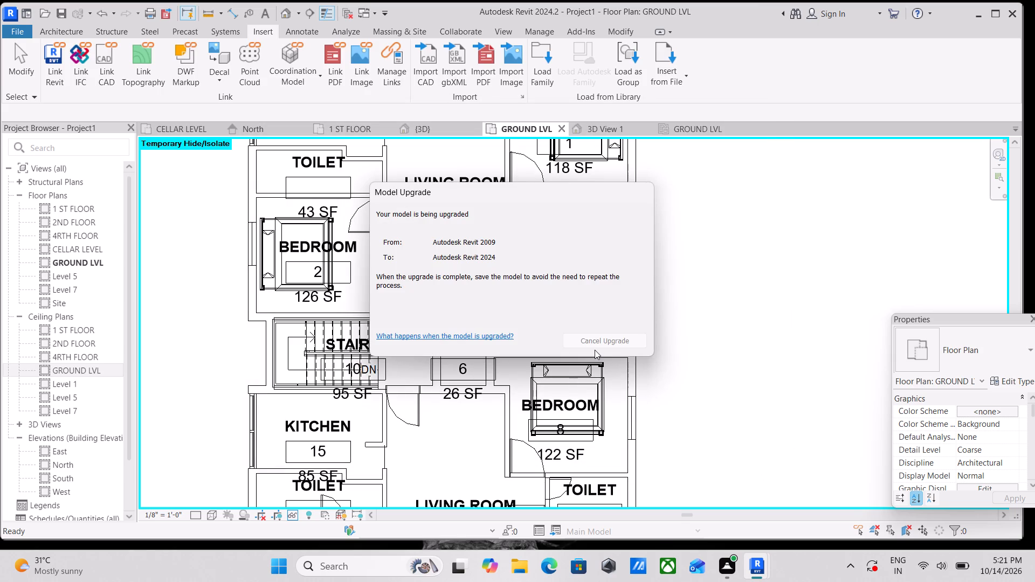
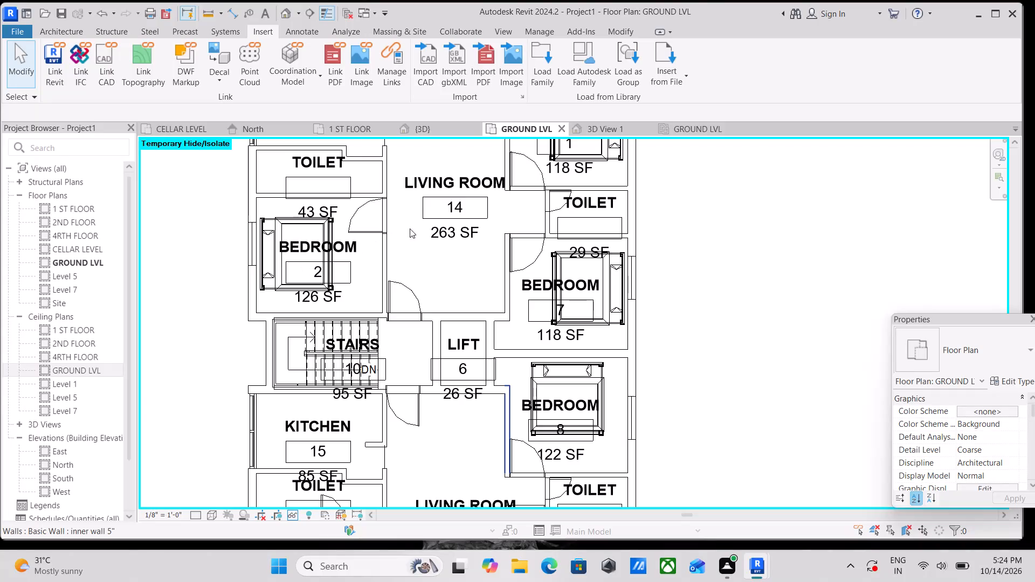
Compare the sectional and single-seat sofa families in the sofa folder and load the sectional_sofa_6482 family into the project.
scroll(410, 228, down, 3)
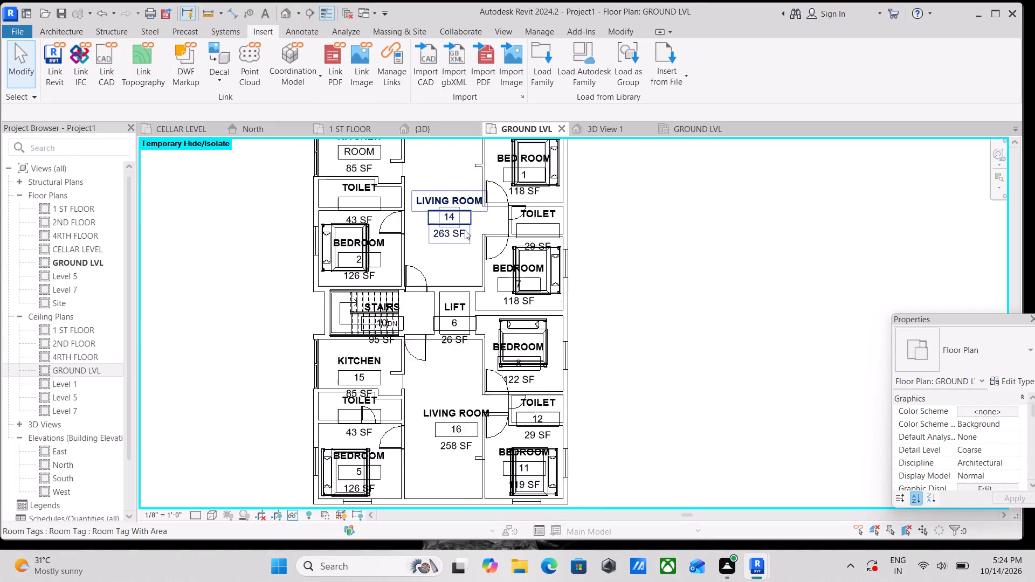
scroll(454, 237, down, 6)
middle_drag(421, 197, 430, 267)
scroll(437, 227, up, 8)
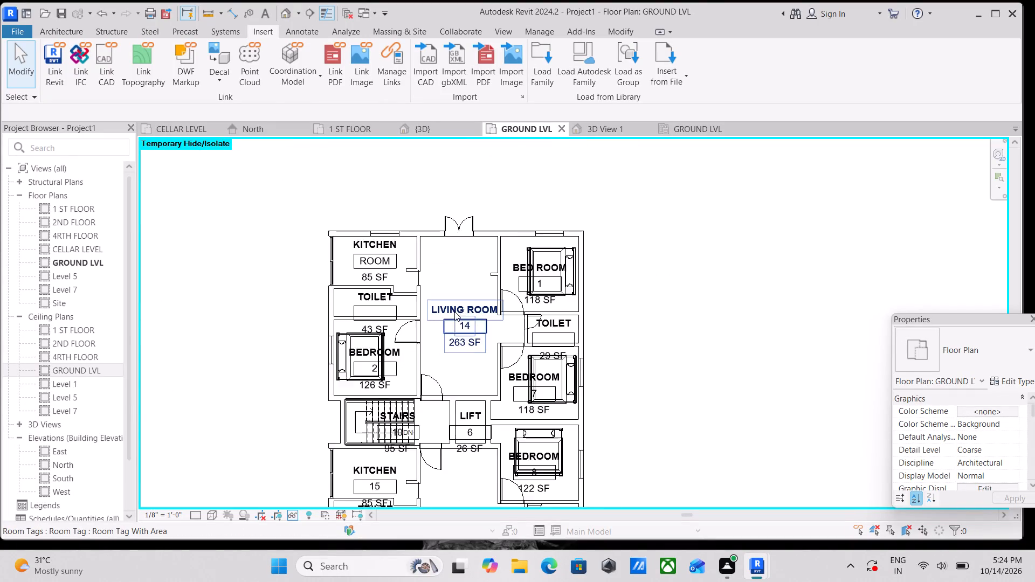
scroll(454, 311, up, 4)
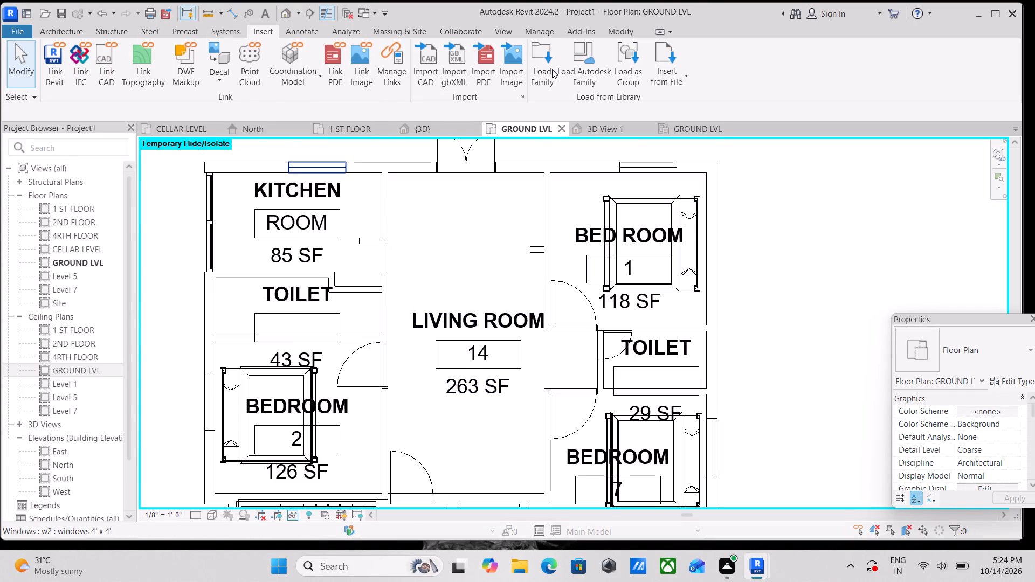
click(536, 64)
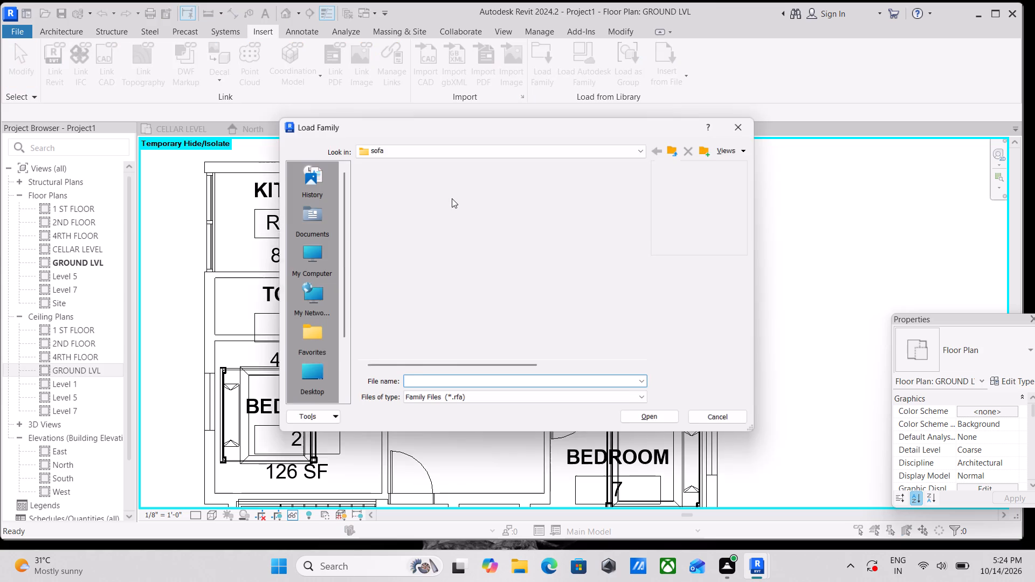
scroll(452, 198, down, 1)
click(394, 231)
click(399, 248)
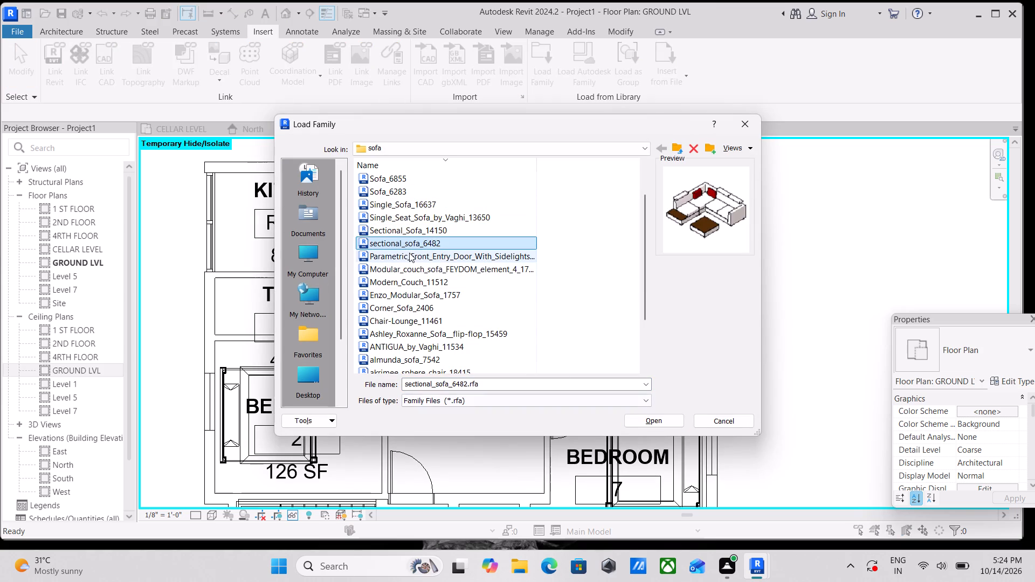
click(410, 253)
click(405, 241)
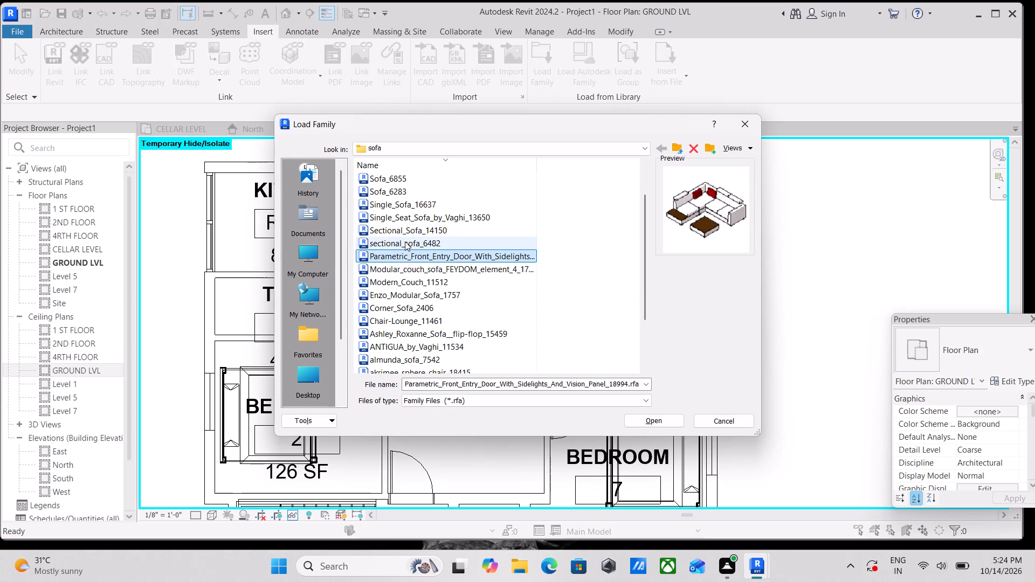
click(403, 227)
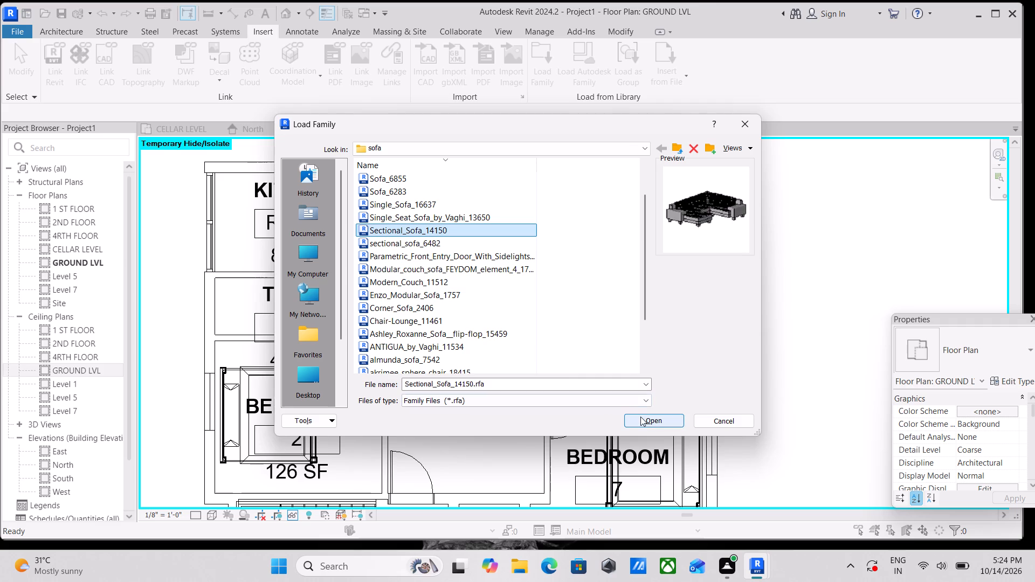
click(411, 239)
click(412, 218)
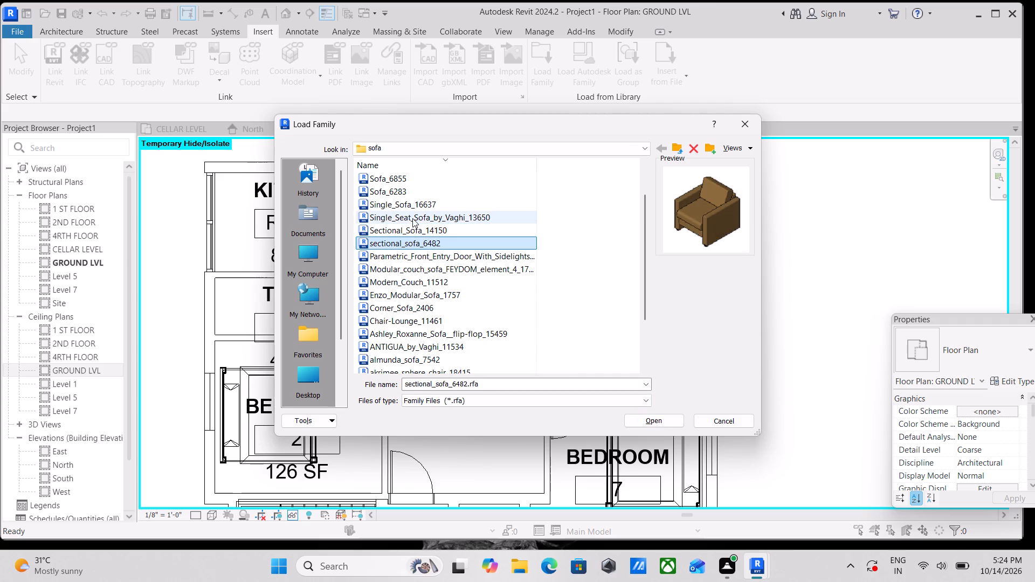
click(422, 242)
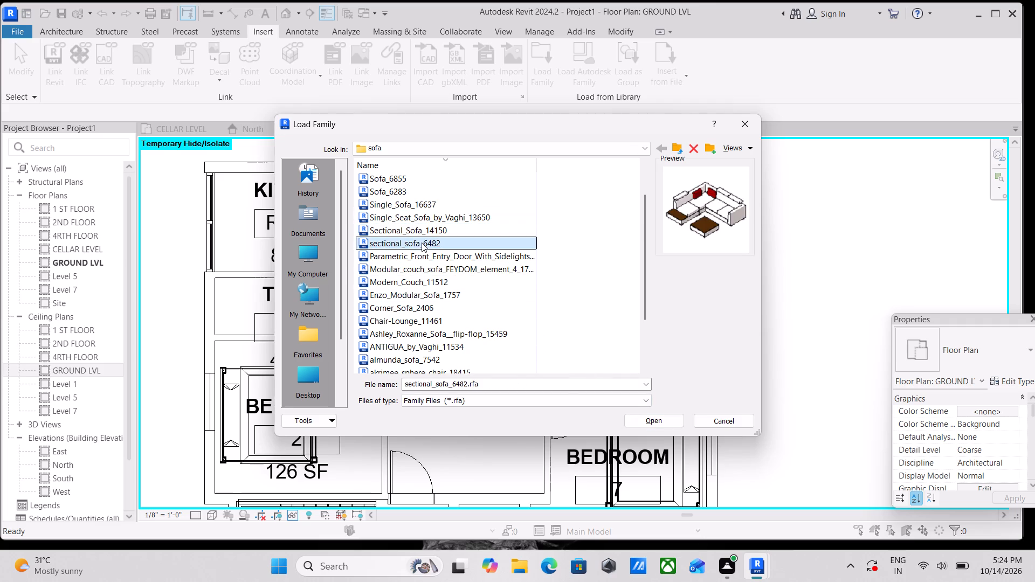
click(645, 424)
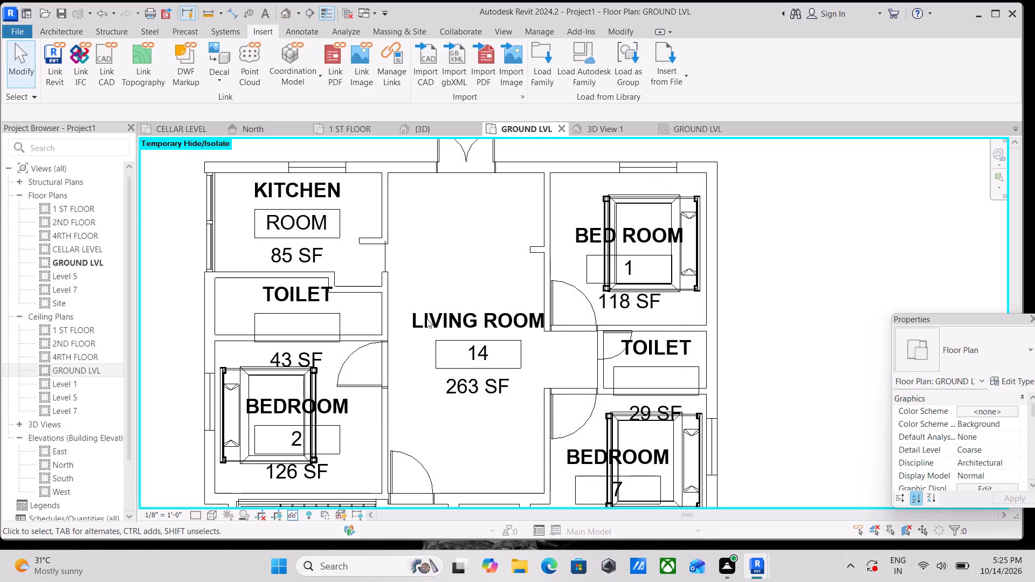
Place a sectional_sofa_6482 component in living room 16, beside the kitchen and below the lift.
scroll(432, 240, down, 2)
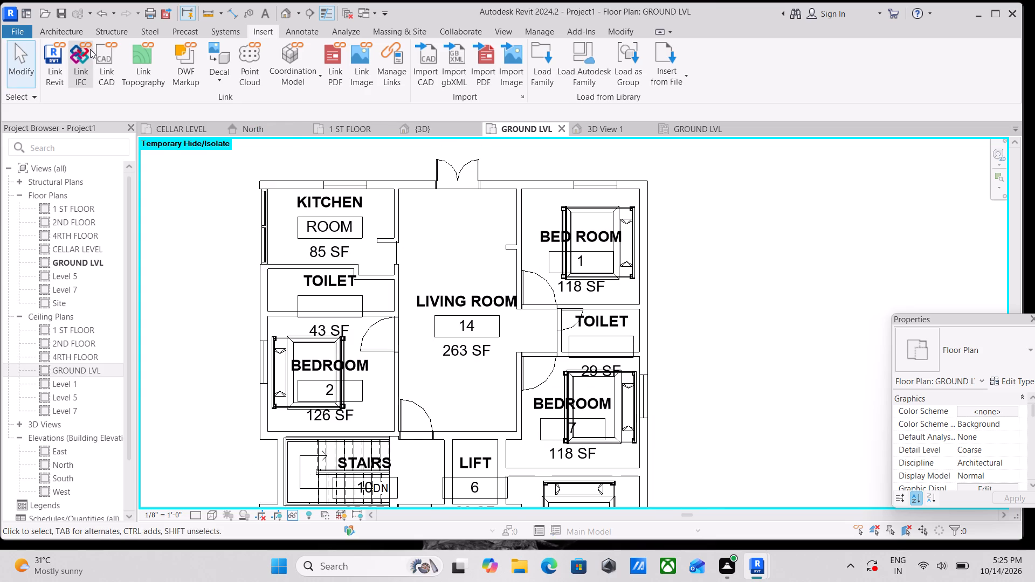
click(53, 31)
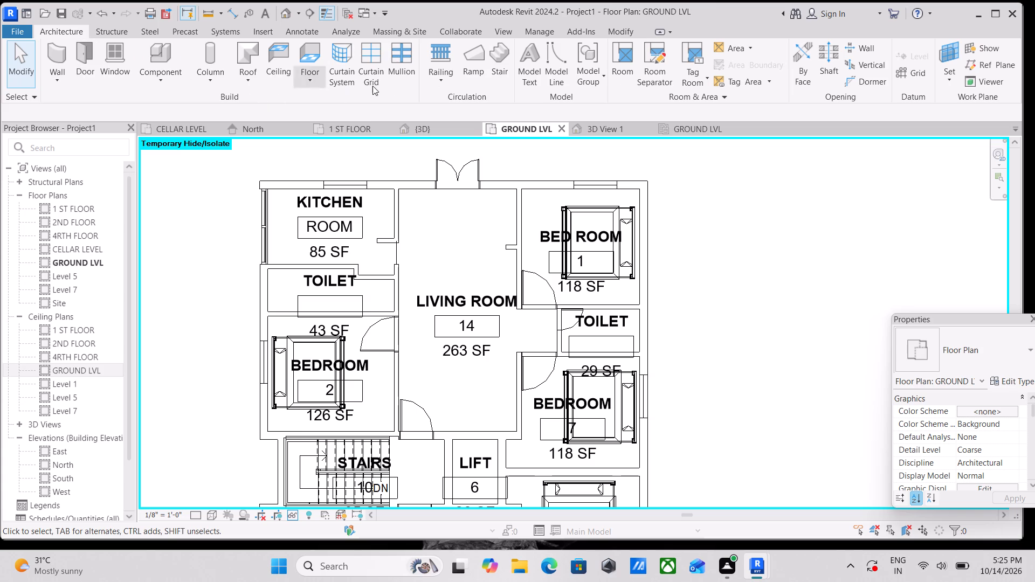
click(148, 77)
click(155, 106)
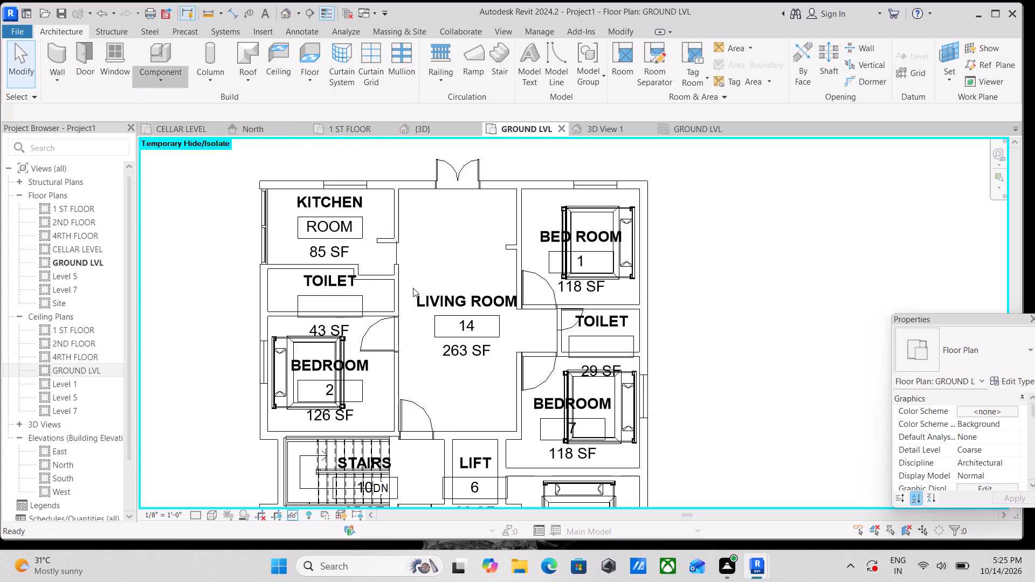
scroll(416, 286, down, 4)
middle_drag(426, 262, 421, 143)
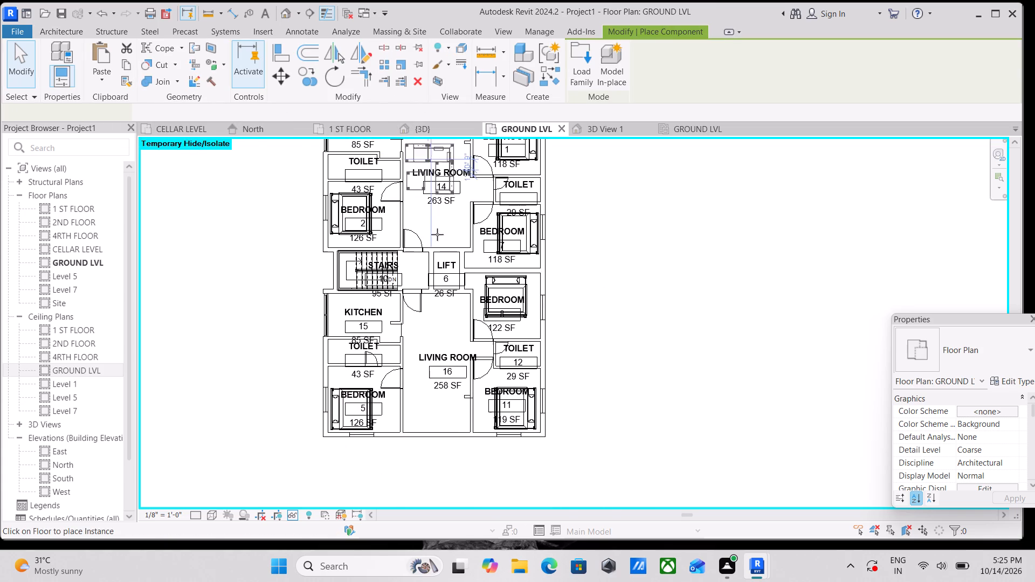
scroll(449, 322, up, 6)
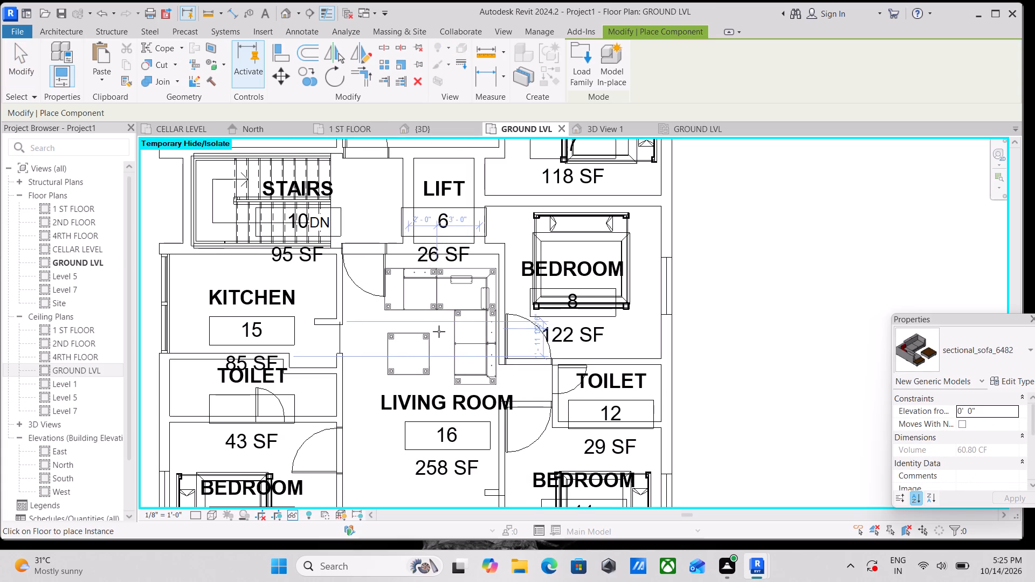
click(439, 331)
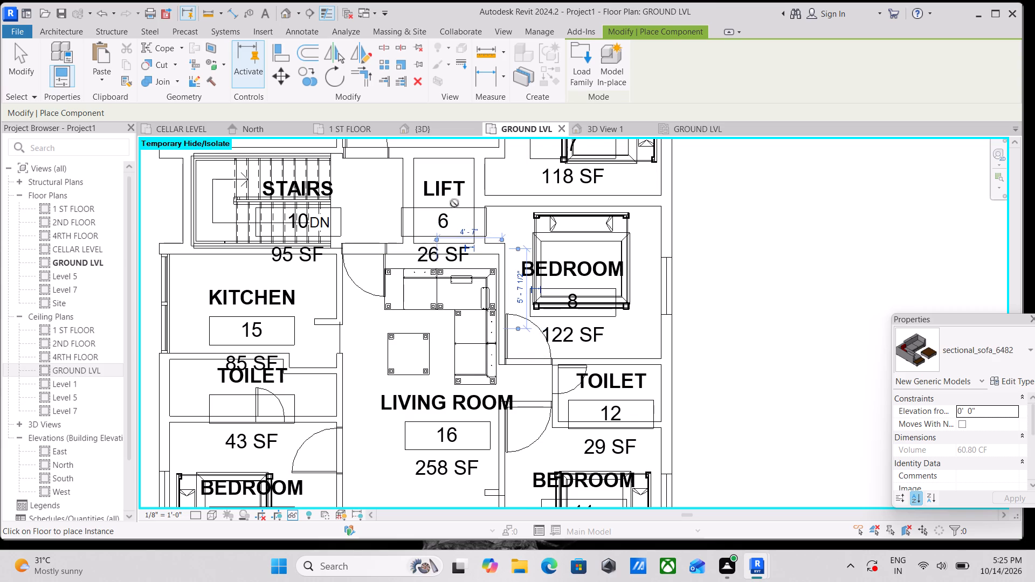
Place a second sectional_sofa_6482 component in living room 14, near its room tag, and end the placement.
scroll(454, 204, down, 1)
middle_drag(453, 210, 460, 389)
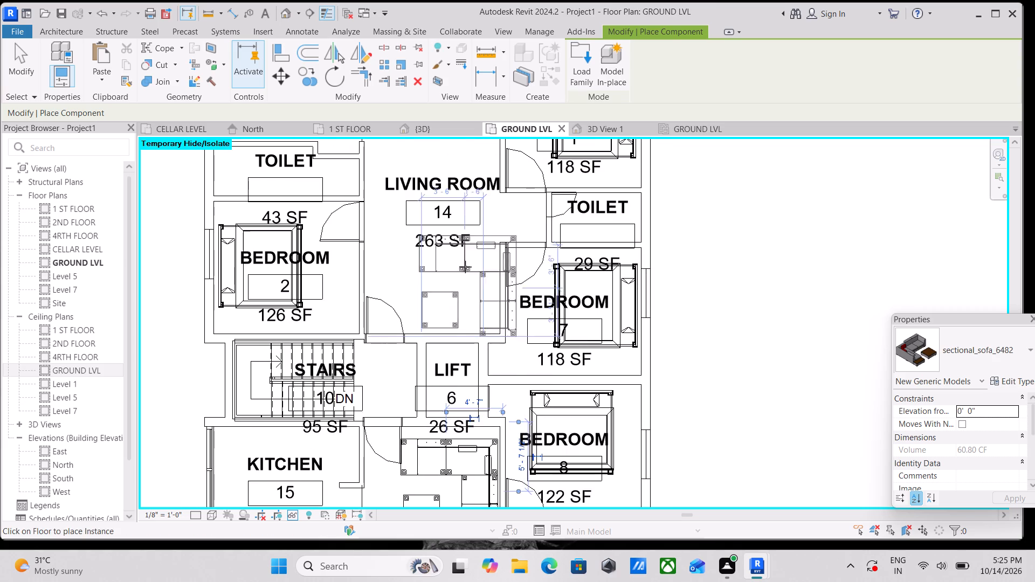
scroll(468, 248, down, 1)
scroll(468, 248, up, 2)
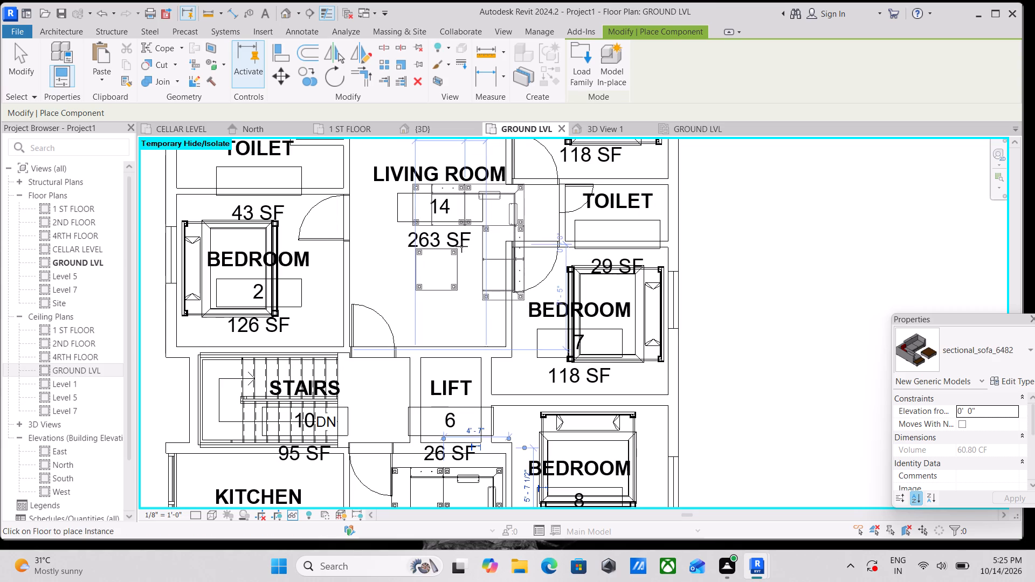
key(space)
key(space)
key(space)
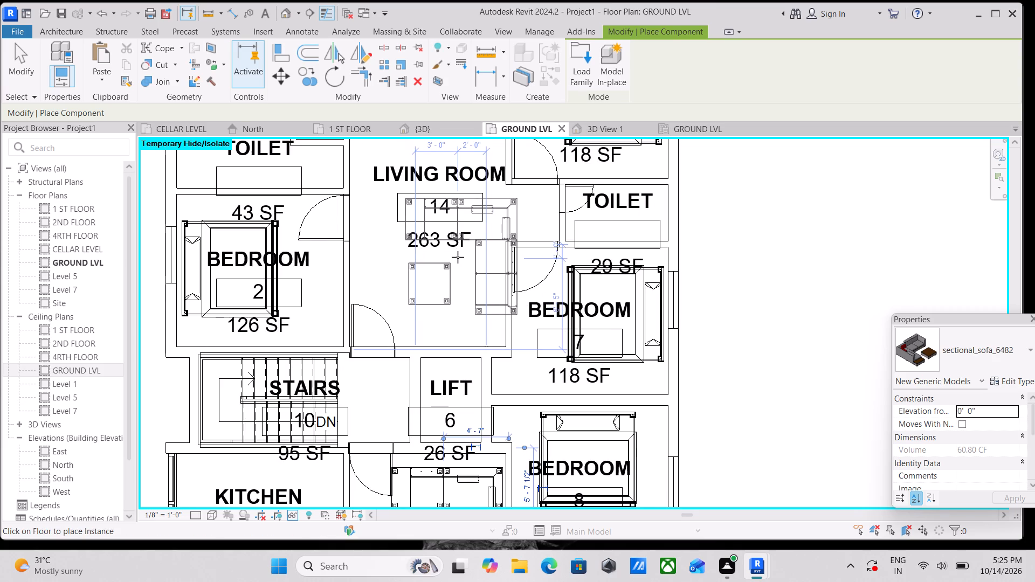
key(space)
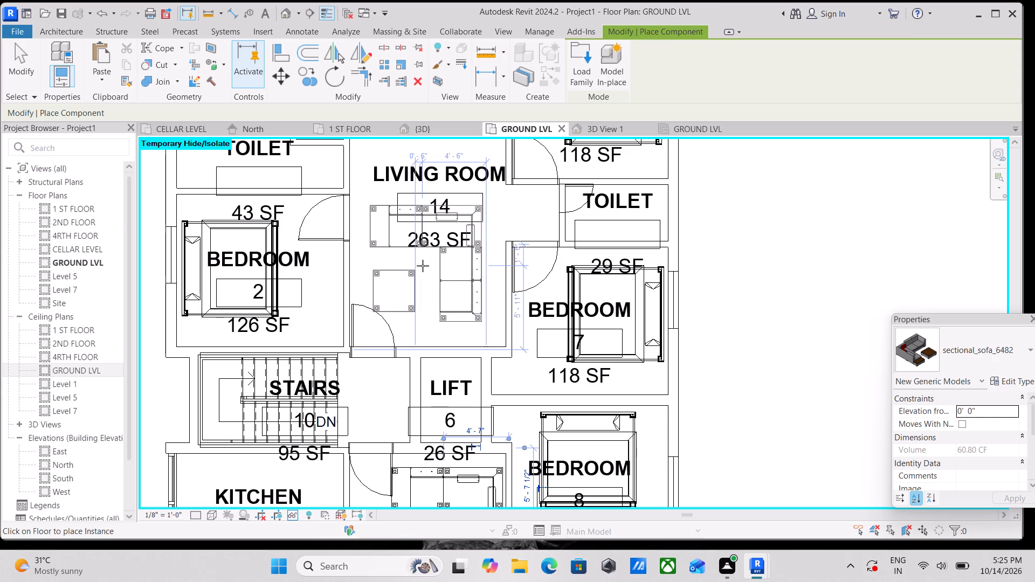
key(space)
key(space)
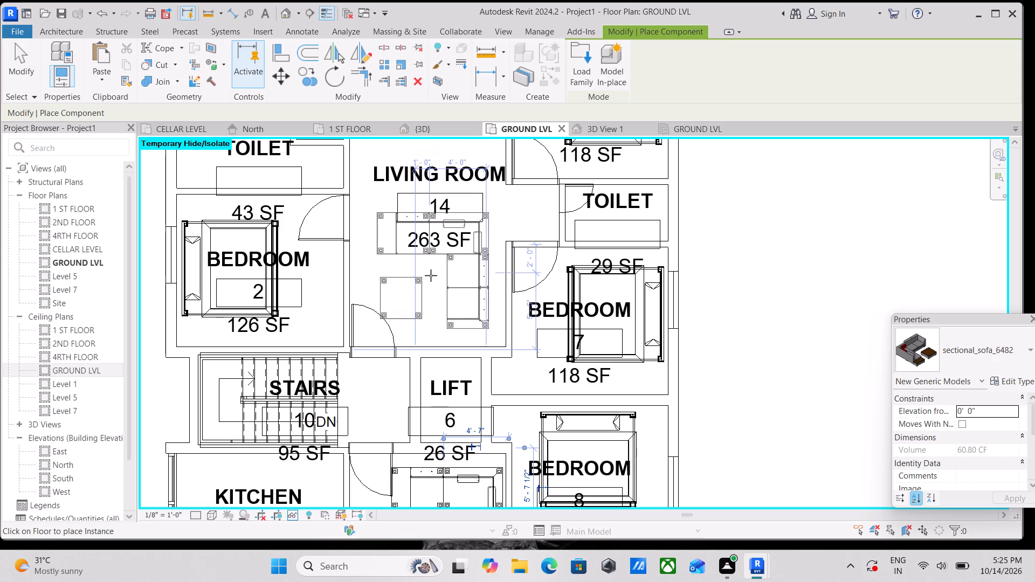
key(space)
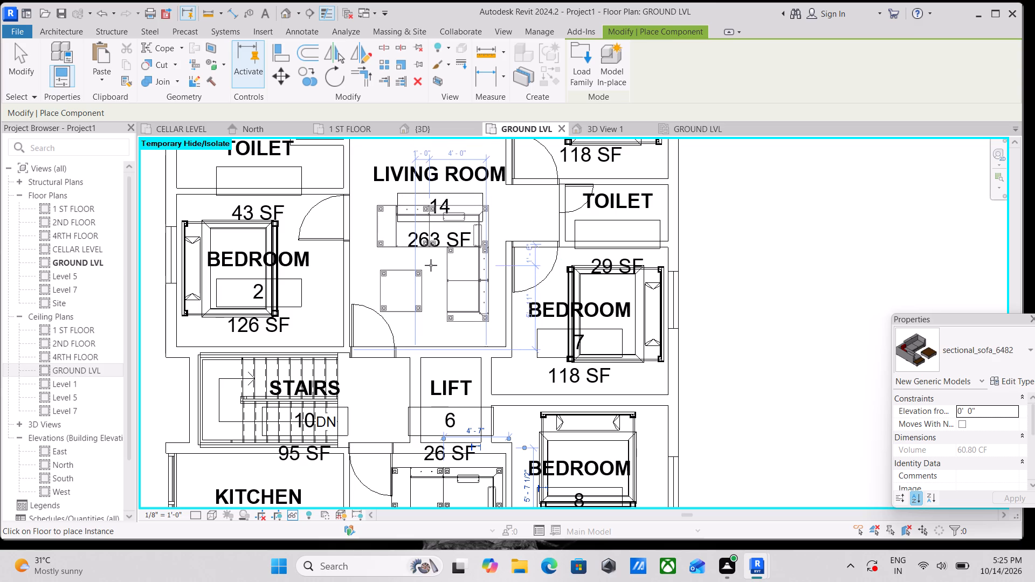
key(space)
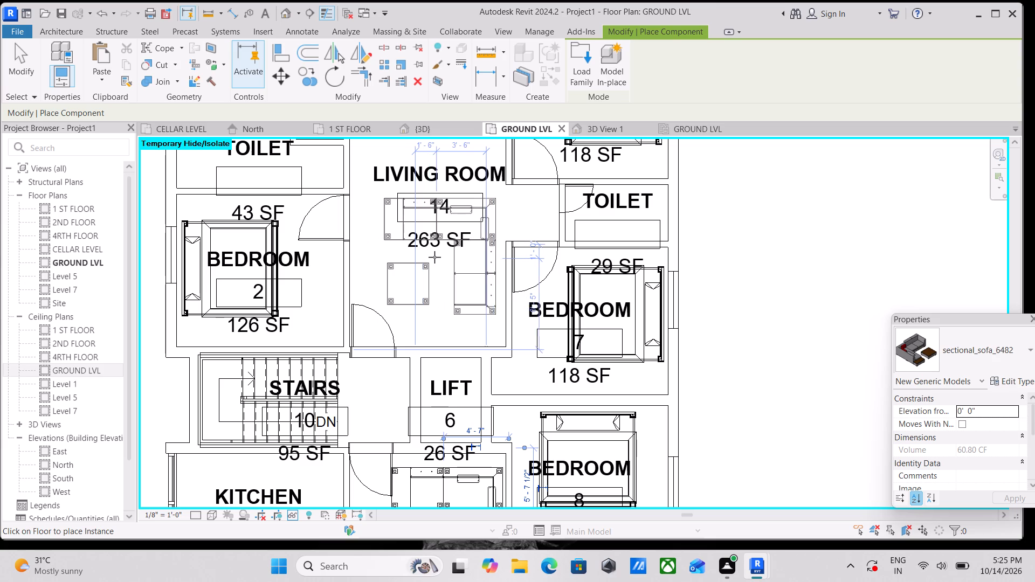
key(space)
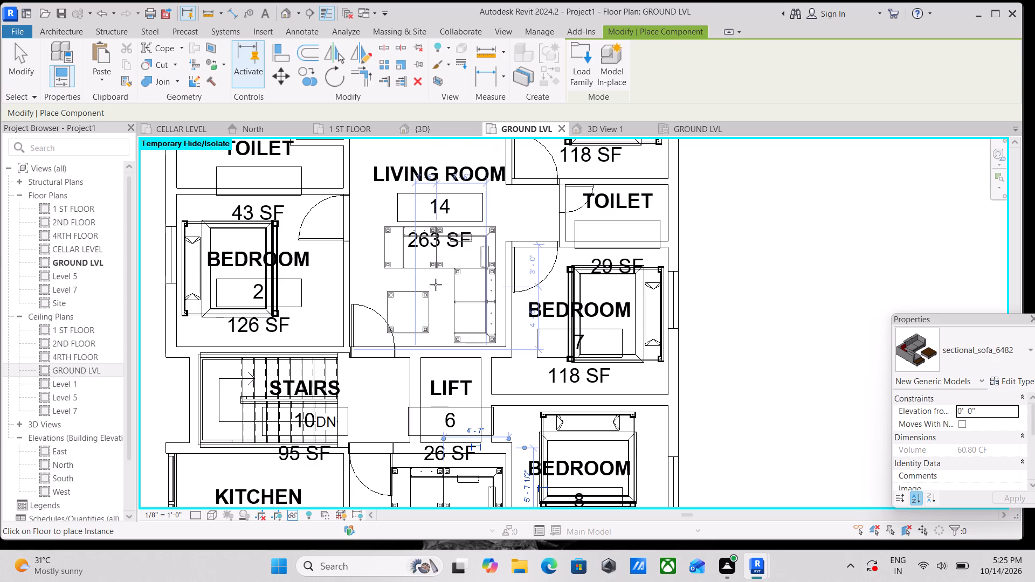
key(space)
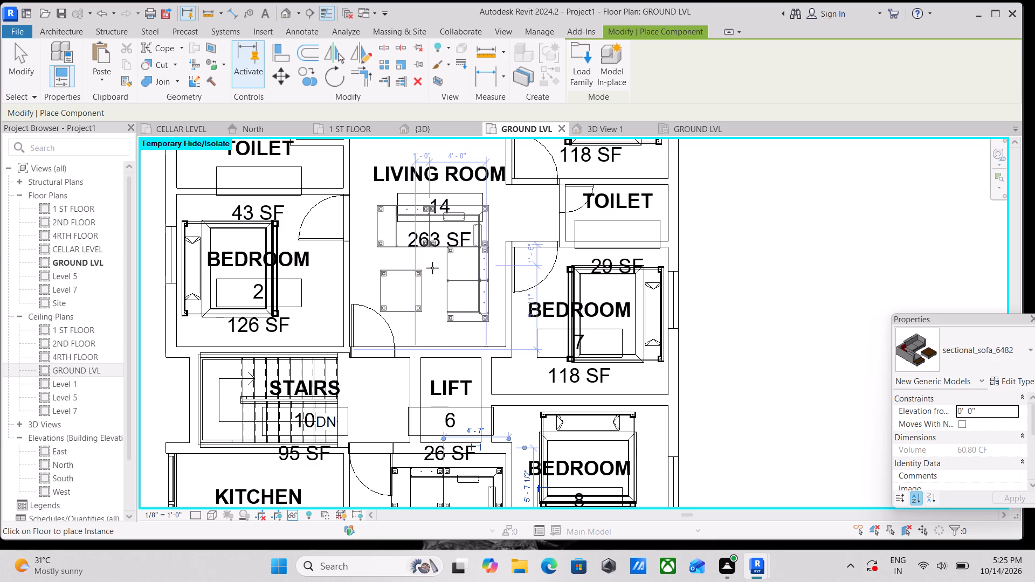
click(432, 268)
key(Escape)
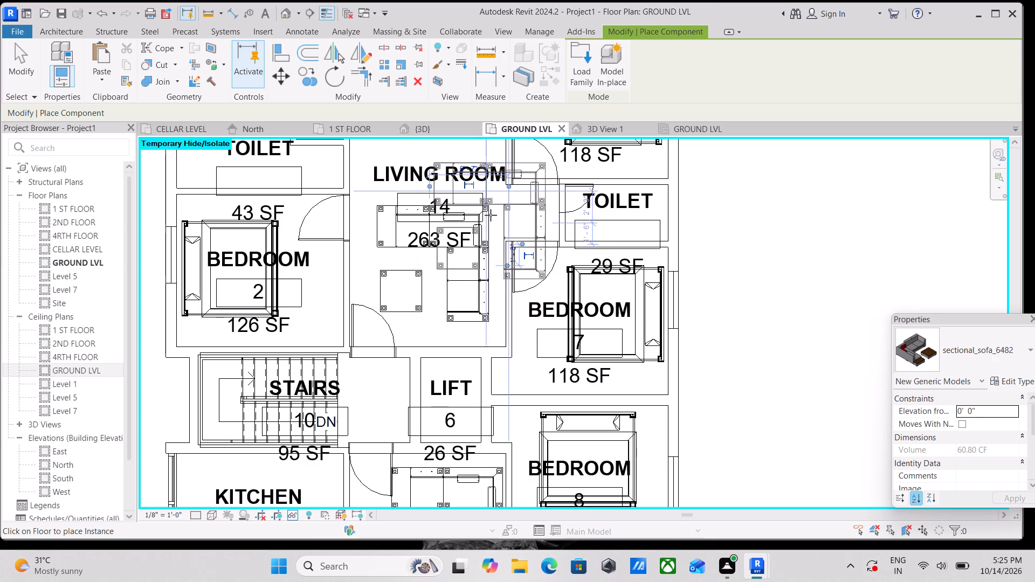
scroll(491, 210, up, 3)
key(Escape)
Rotate the sectional sofa in living room 14 by 180 degrees.
scroll(481, 219, up, 3)
click(492, 255)
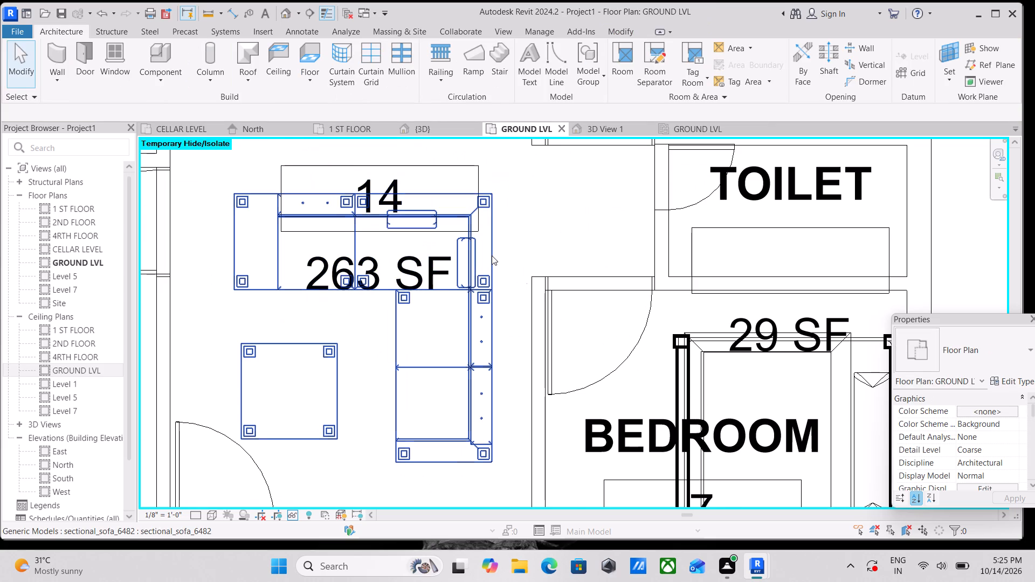
key(space)
key(space)
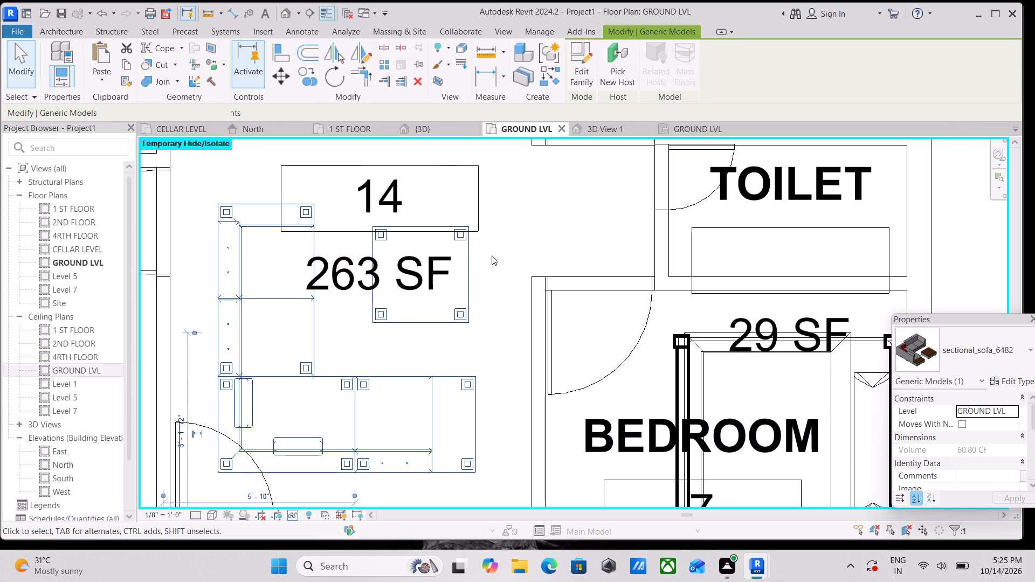
scroll(429, 377, down, 1)
middle_drag(432, 371, 464, 305)
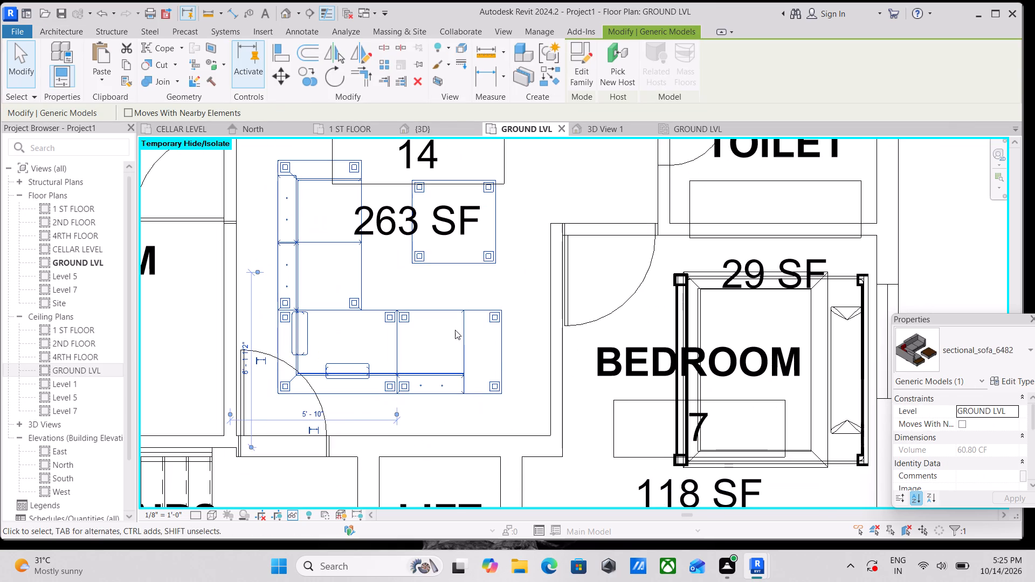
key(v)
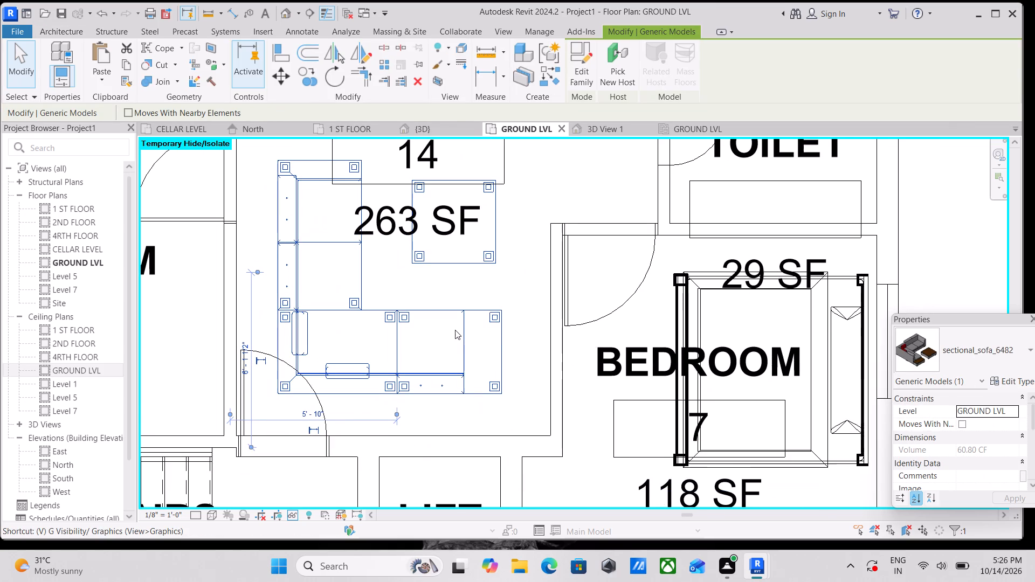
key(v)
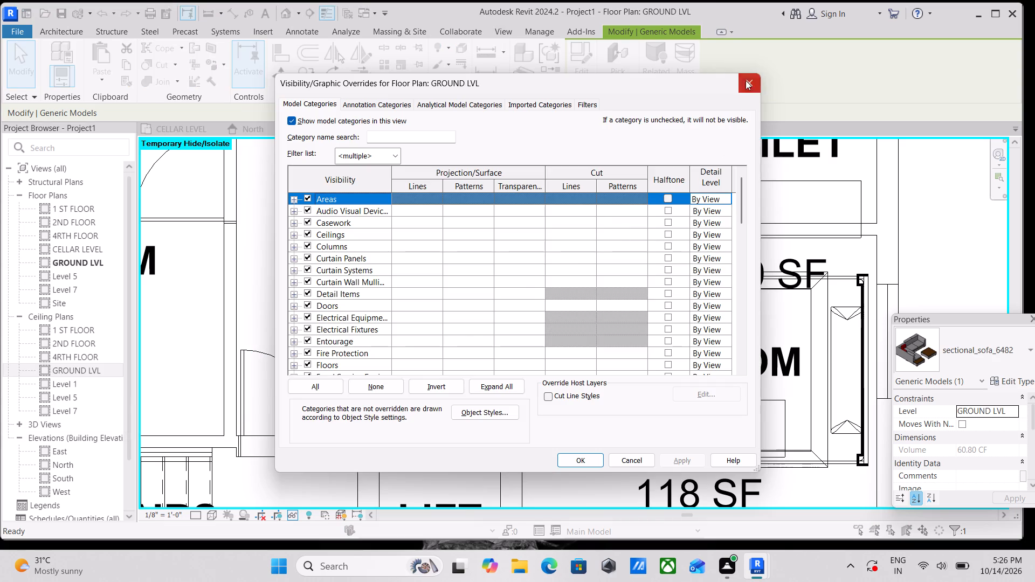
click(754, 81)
Rotate the sectional sofa in living room 14 by 90 degrees so its corner faces the lift and bedroom 7 side.
click(498, 392)
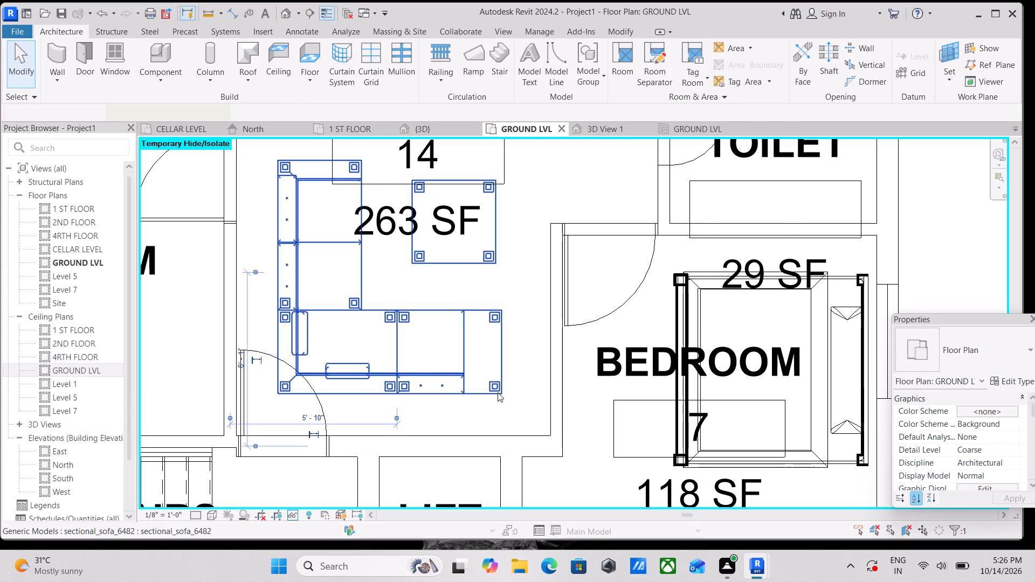
key(space)
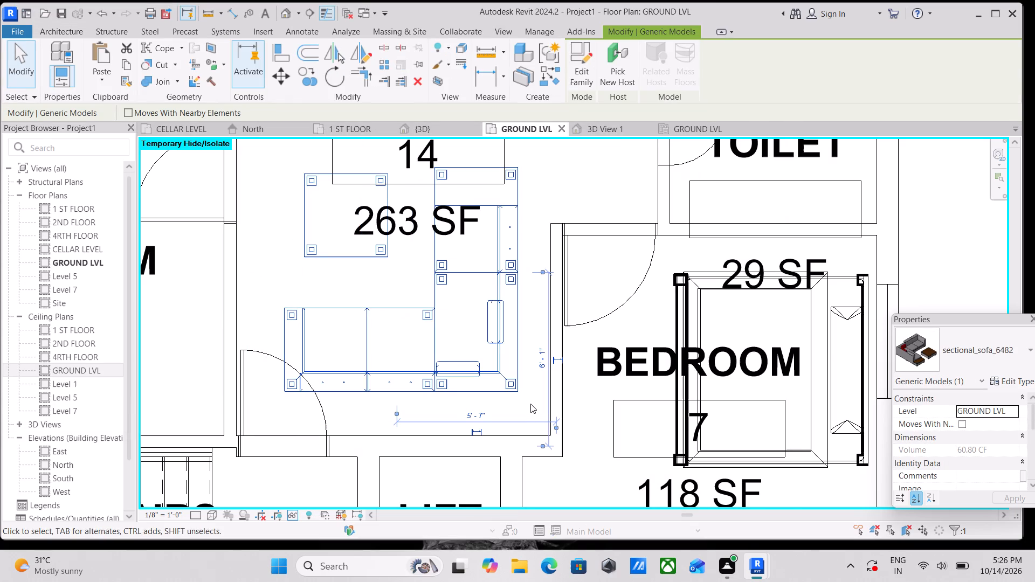
Nudge the sectional sofa in living room 14 into the room corner, against the lift-side wall and the bedroom 7 wall.
key(Down)
key(Down)
key(Down)
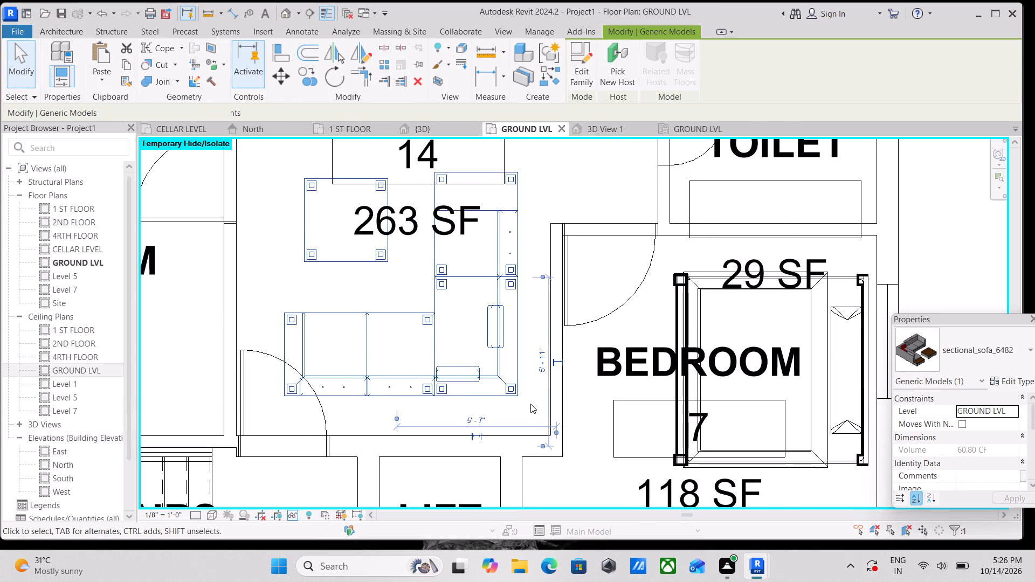
key(Down)
key(Down)
key(Down)
key(Down)
key(Down)
key(Down)
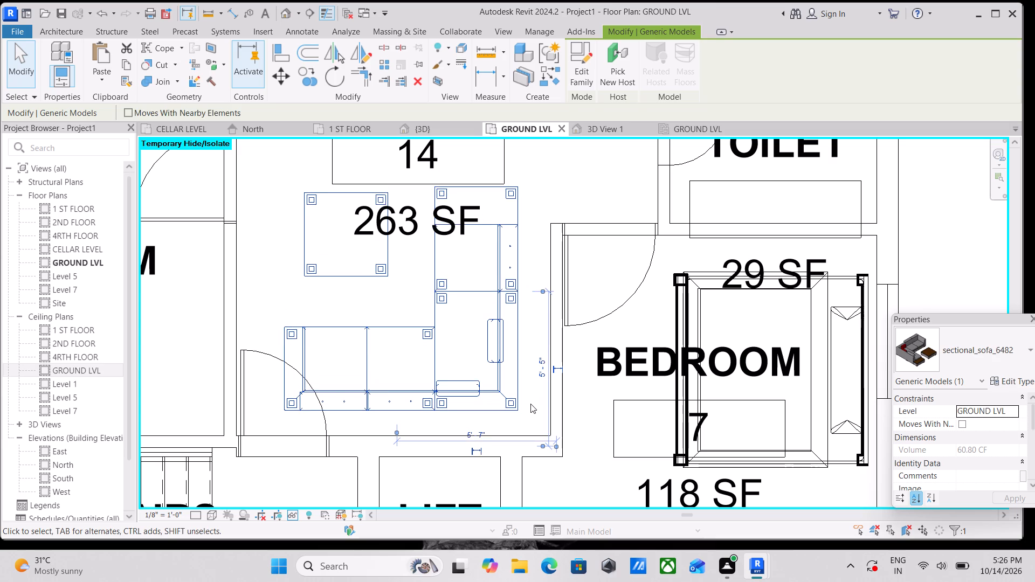
key(Down)
key(Down)
key(Down)
key(Right)
key(Right)
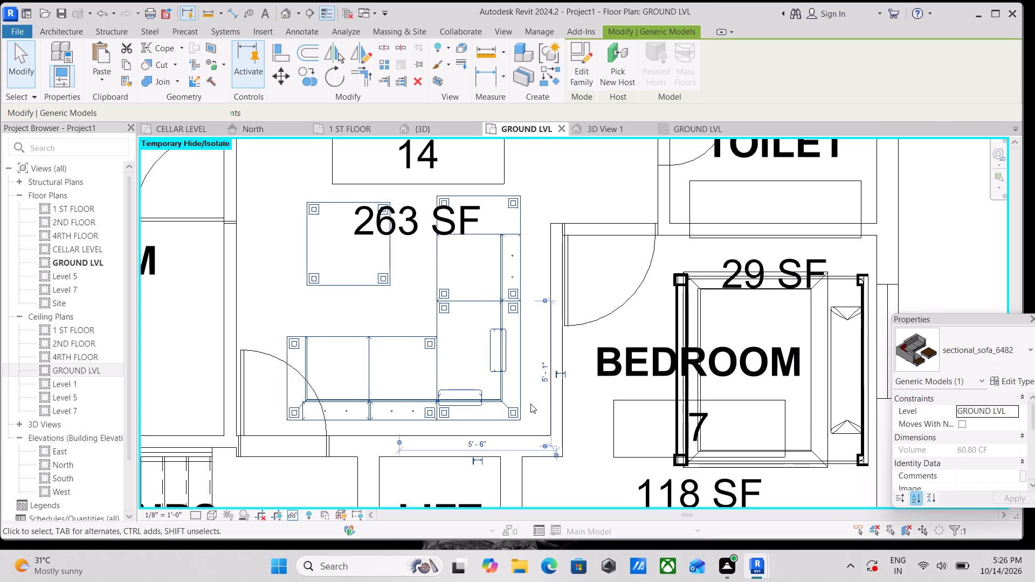
key(Right)
key(Right)
key(Right)
key(Right)
key(Right)
key(Right)
key(Right)
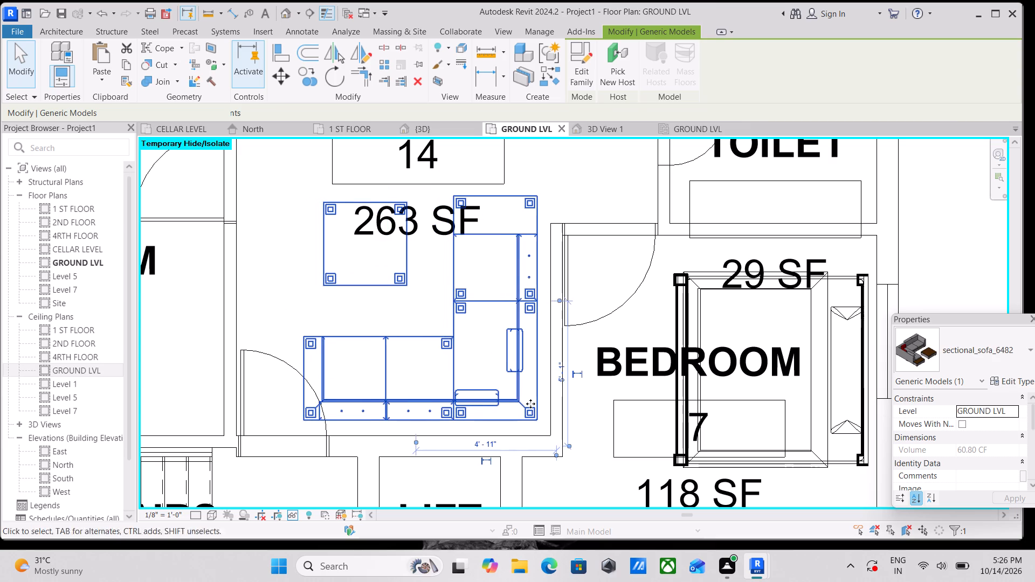
key(Right)
key(Down)
key(Down)
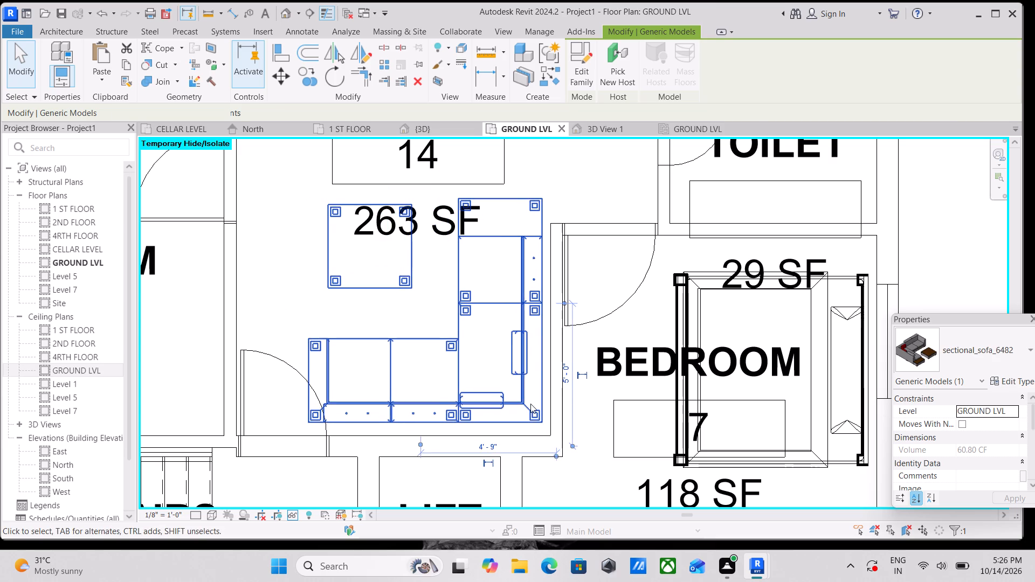
key(Down)
key(Down)
key(Down)
key(Down)
key(Down)
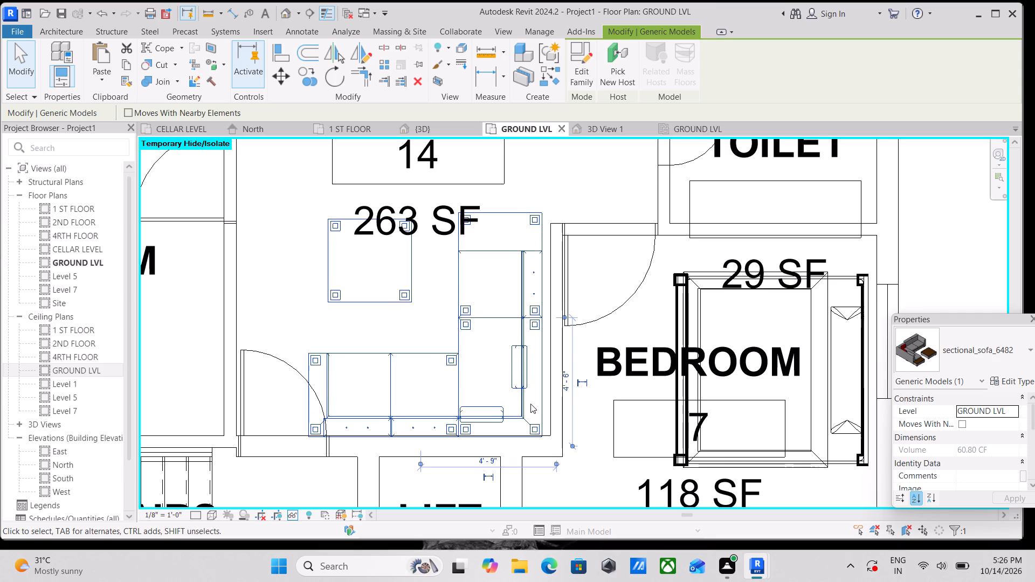
key(Right)
key(Up)
key(Up)
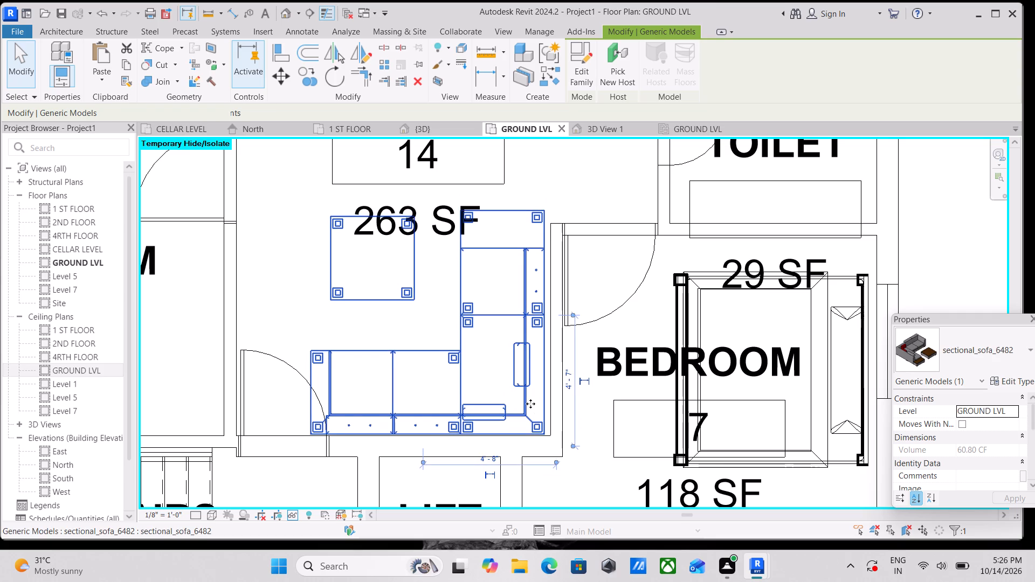
key(Right)
key(Right)
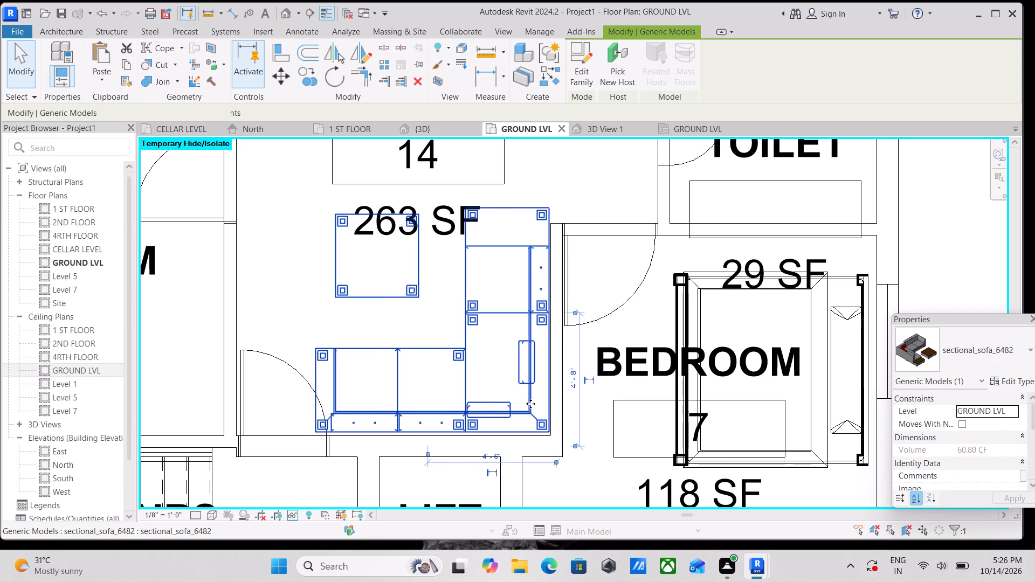
key(Escape)
Examine the furniture layout across the ground level plan, from living room 14 and its bedrooms to living room 16.
scroll(530, 401, down, 3)
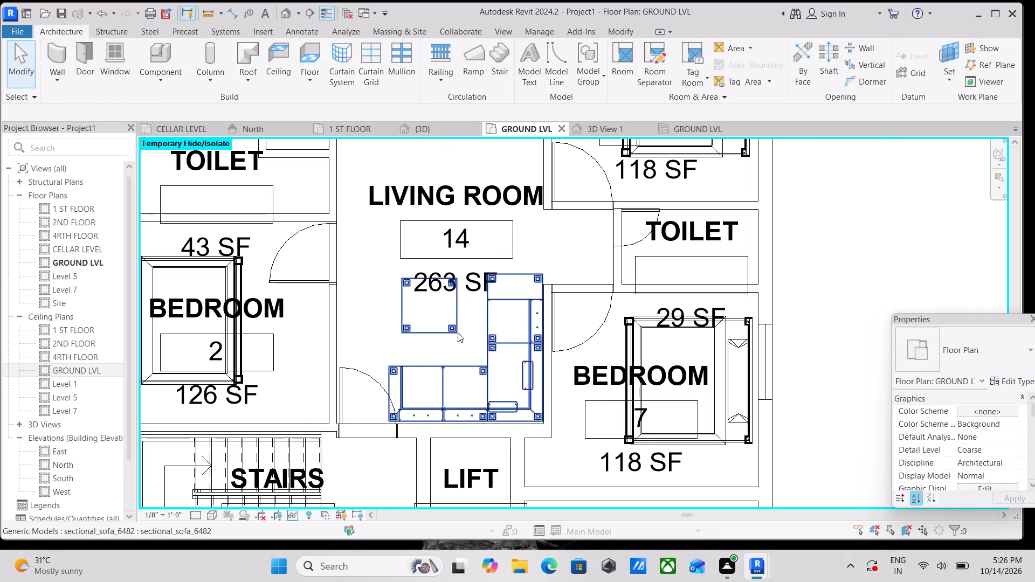
scroll(484, 293, down, 3)
middle_drag(487, 294, 501, 314)
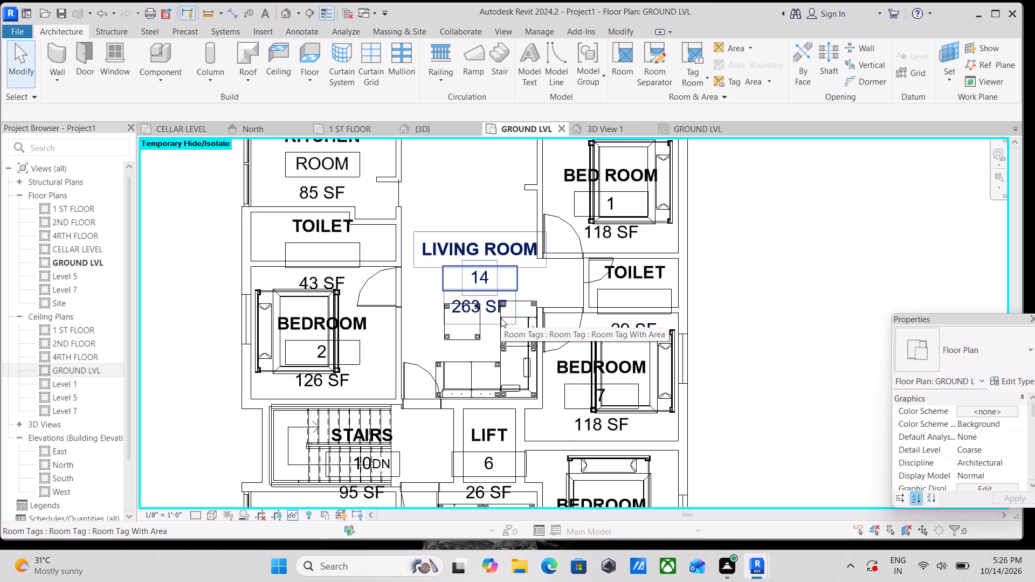
scroll(472, 276, up, 2)
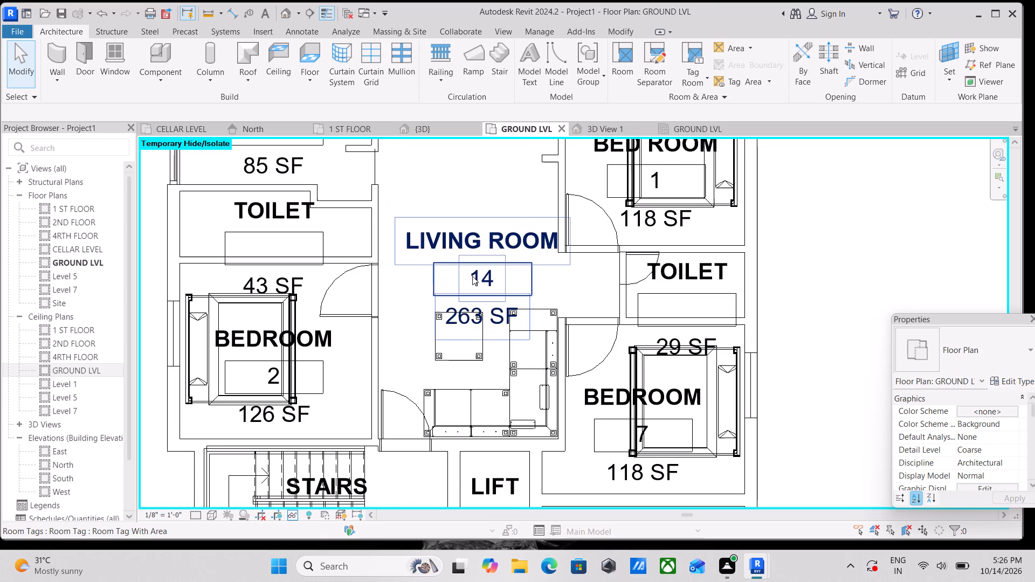
scroll(503, 327, up, 3)
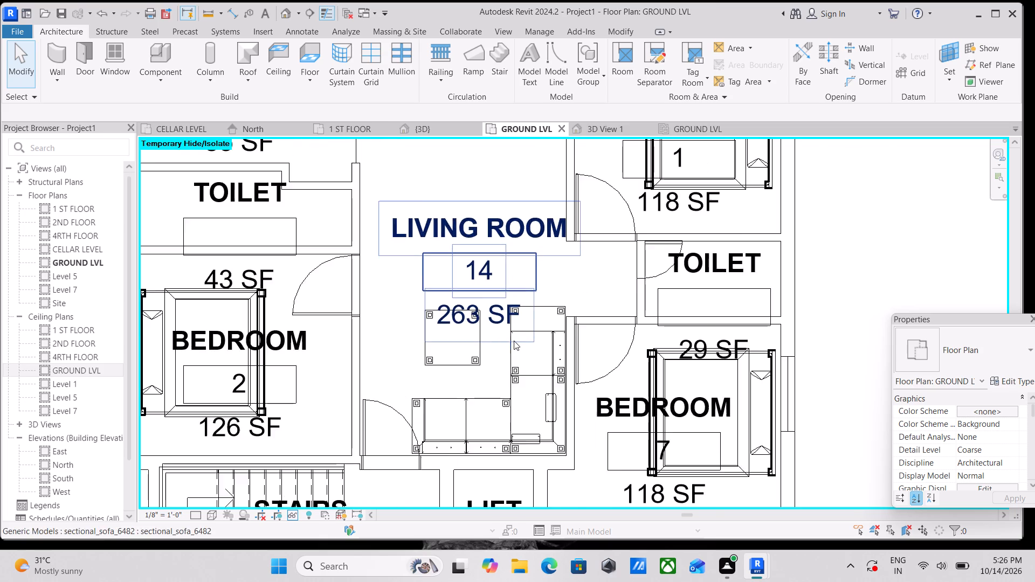
scroll(547, 322, down, 2)
middle_drag(566, 292, 557, 342)
scroll(604, 321, down, 1)
middle_drag(604, 321, 546, 323)
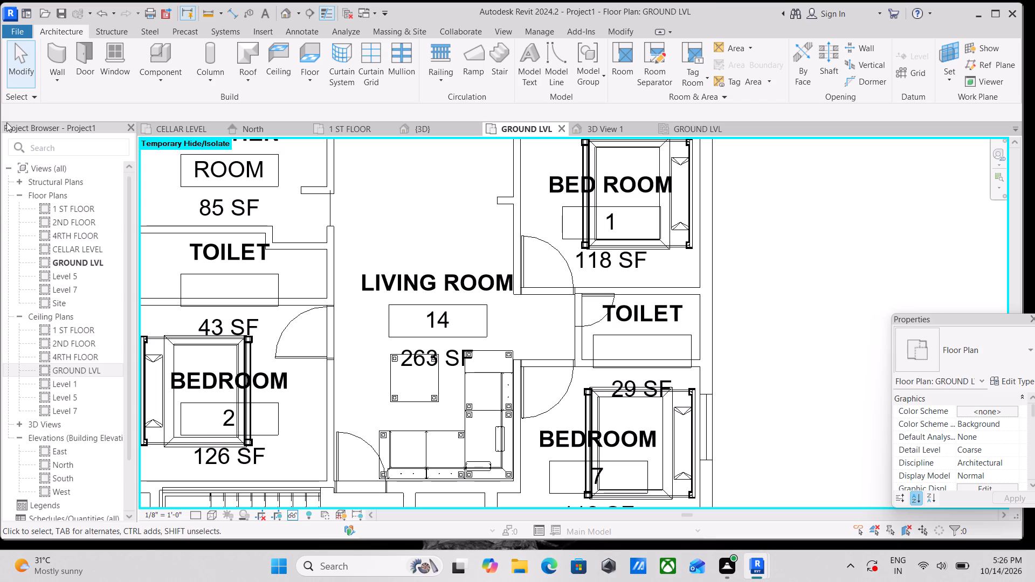
scroll(420, 214, down, 1)
middle_drag(420, 214, 492, 214)
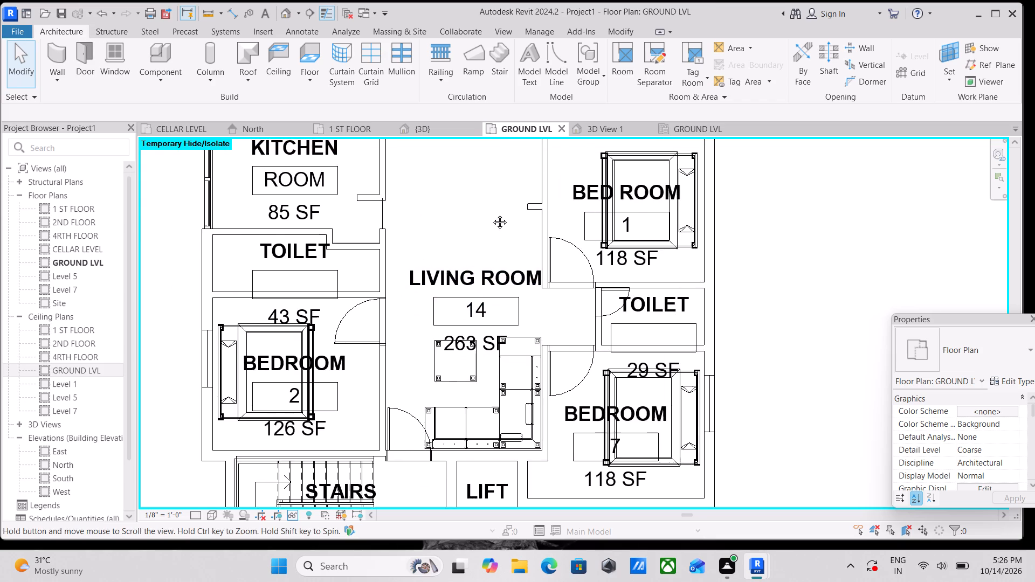
middle_drag(492, 214, 492, 214)
middle_drag(513, 366, 521, 397)
middle_drag(486, 254, 483, 269)
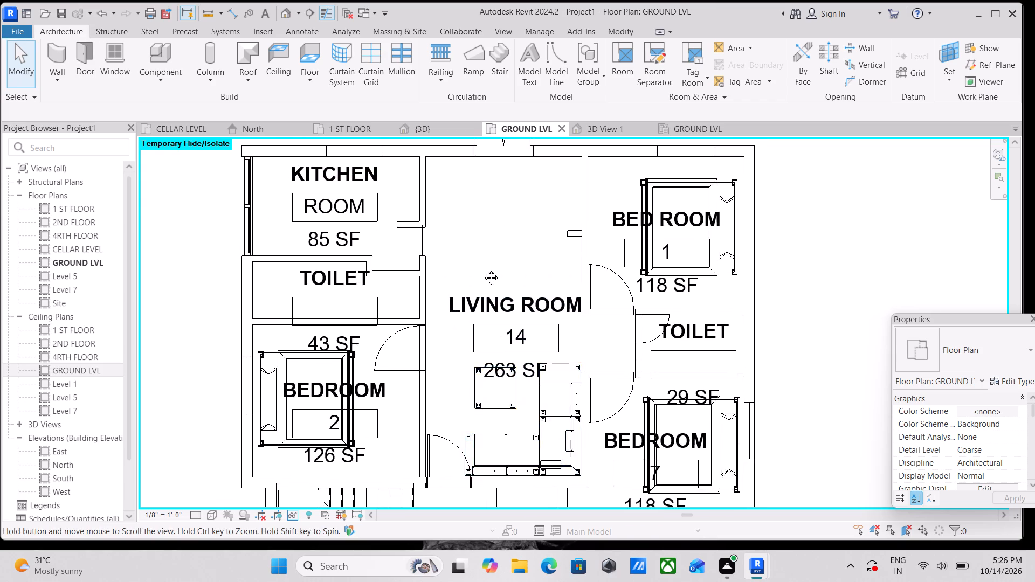
middle_drag(483, 269, 454, 314)
middle_drag(653, 317, 620, 227)
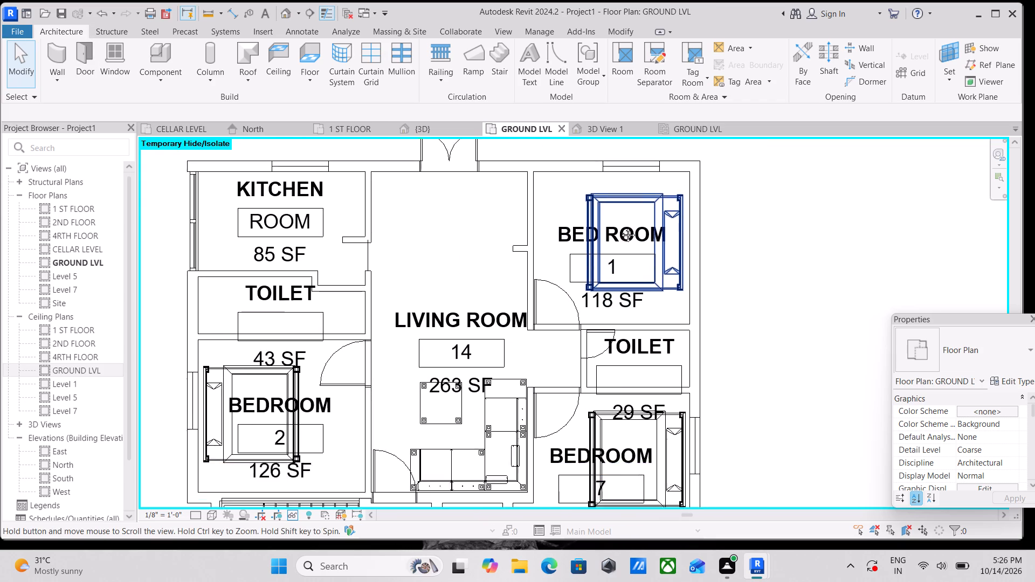
middle_drag(620, 227, 618, 189)
middle_drag(385, 302, 390, 252)
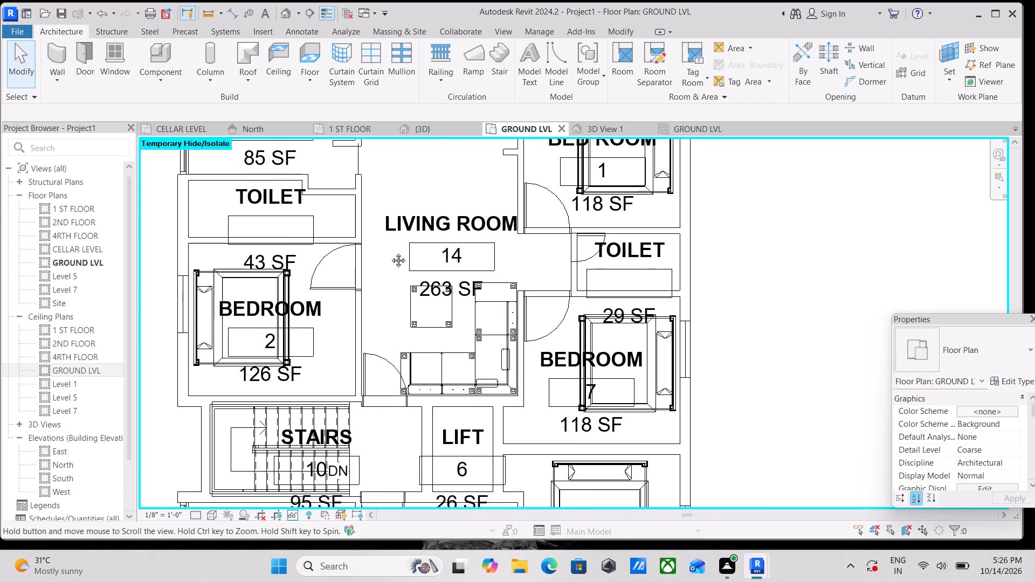
middle_drag(390, 252, 405, 180)
scroll(478, 335, down, 1)
middle_drag(478, 334, 484, 257)
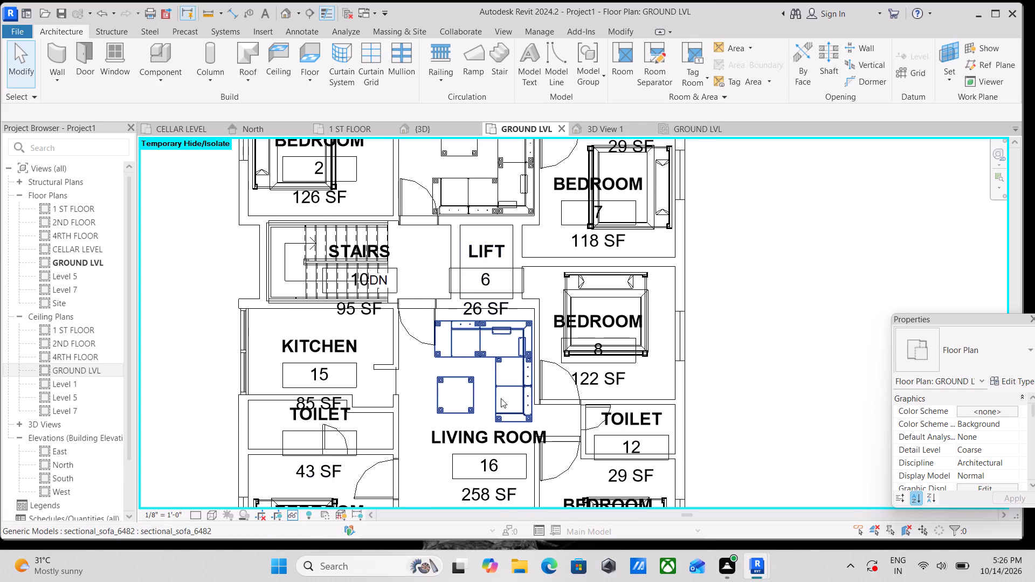
middle_drag(502, 392, 526, 278)
scroll(531, 360, down, 2)
middle_drag(531, 361, 531, 342)
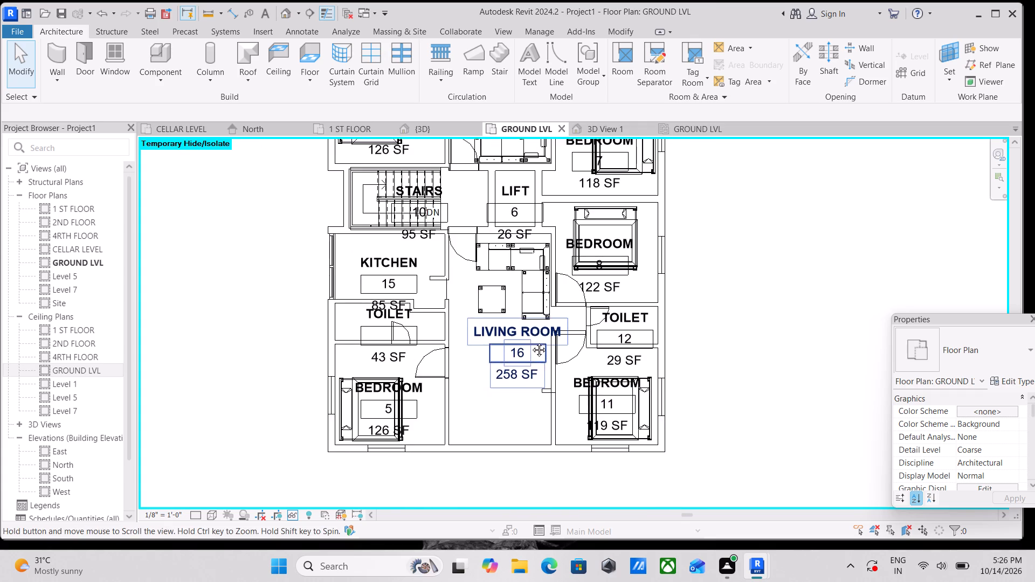
middle_drag(531, 342, 533, 311)
scroll(549, 355, up, 5)
scroll(485, 338, down, 2)
middle_click(508, 366)
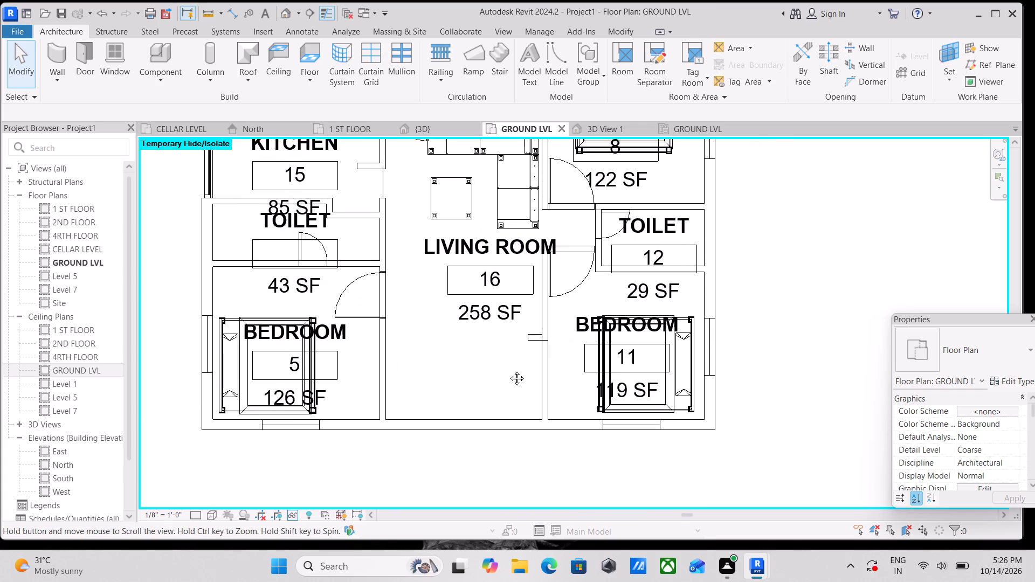
Examine the building in the {3D} view from several sides, including the glazed facade and the balconies with arched French doors.
click(421, 128)
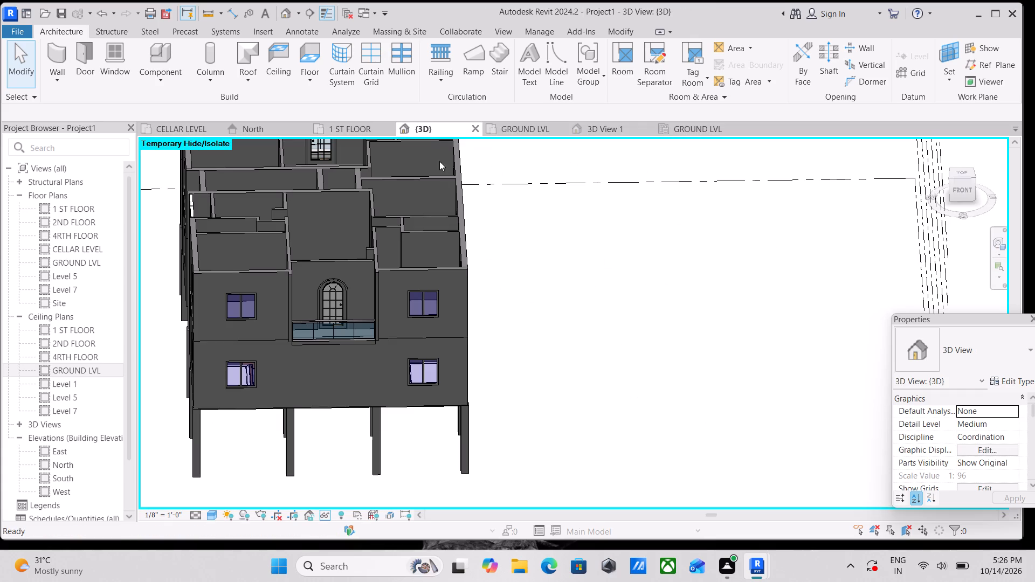
shift+middle_drag(378, 356, 546, 248)
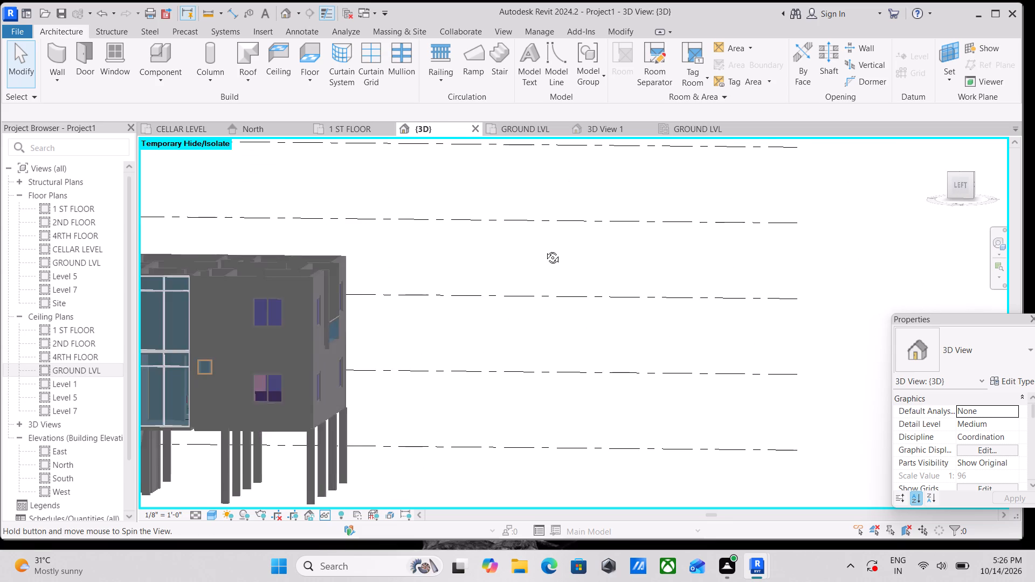
middle_drag(357, 343, 520, 331)
shift+middle_drag(362, 344, 403, 463)
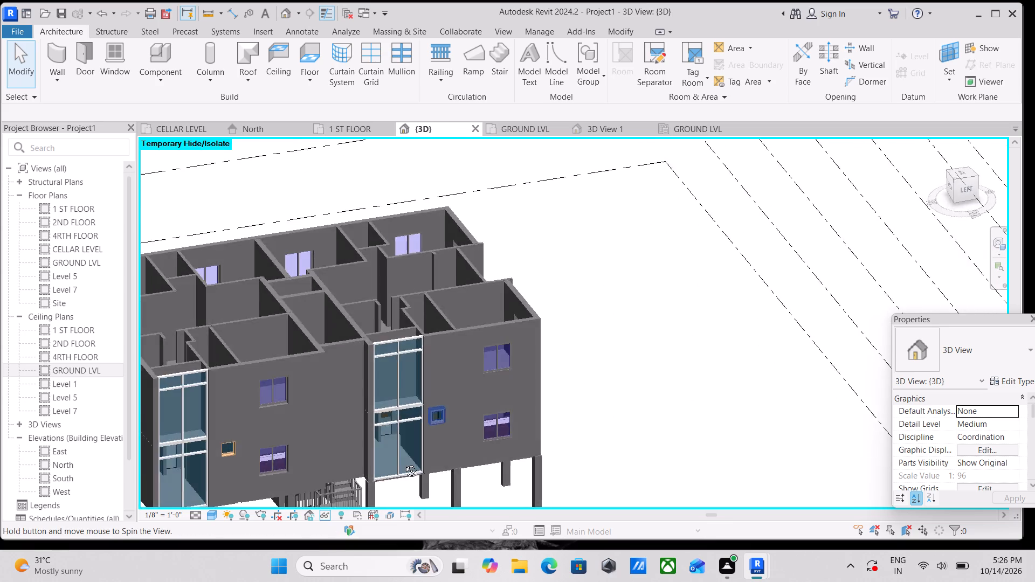
shift+middle_drag(403, 463, 323, 481)
shift+middle_drag(310, 351, 279, 436)
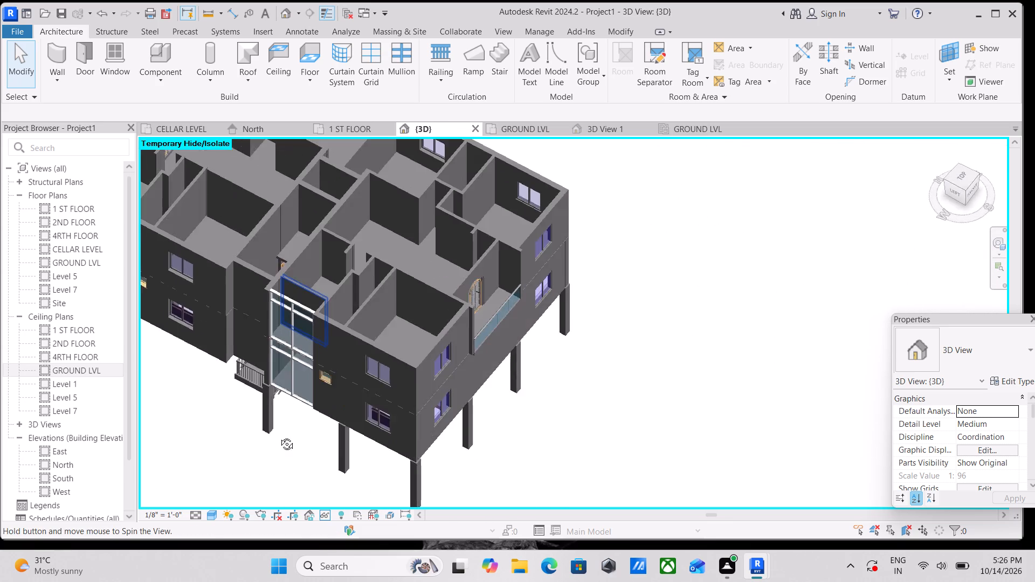
shift+middle_drag(279, 436, 243, 274)
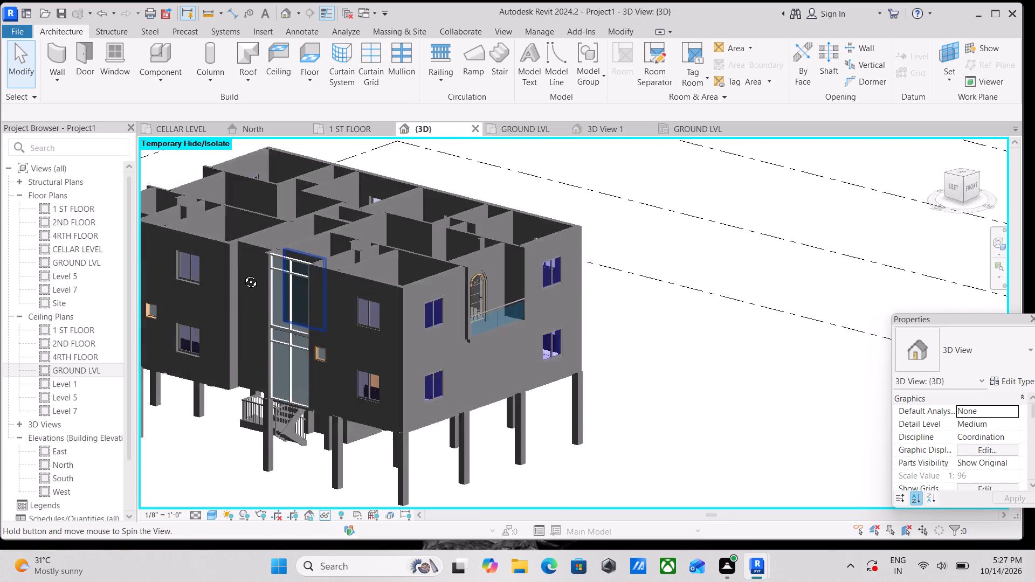
shift+middle_drag(243, 274, 362, 255)
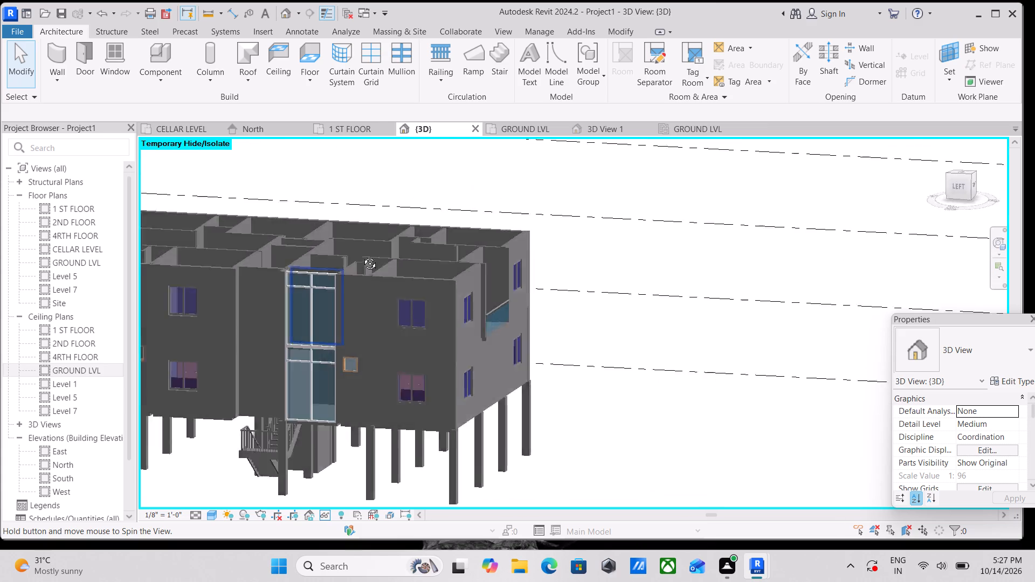
shift+middle_drag(362, 255, 437, 387)
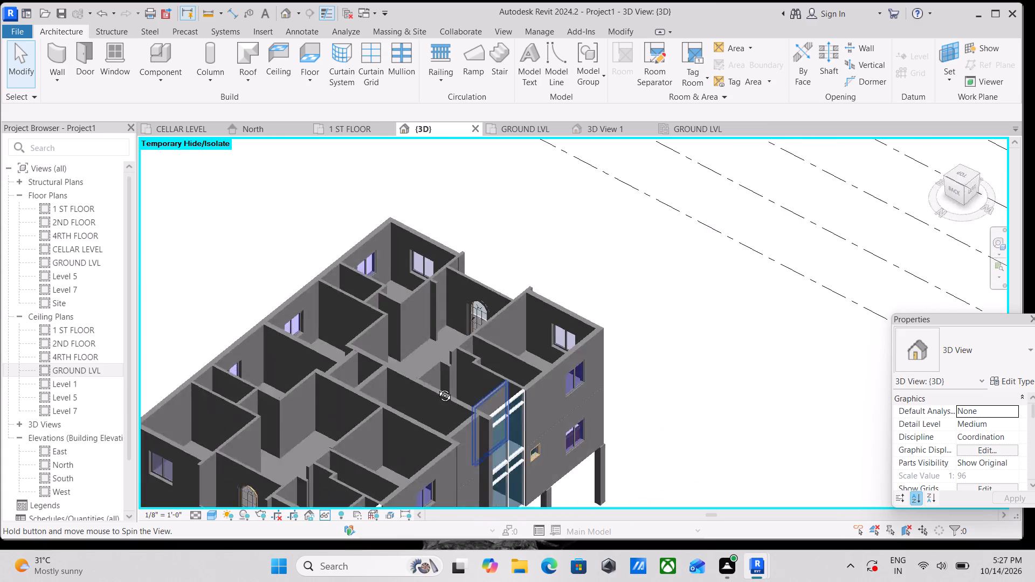
shift+middle_drag(437, 387, 167, 317)
scroll(479, 311, up, 3)
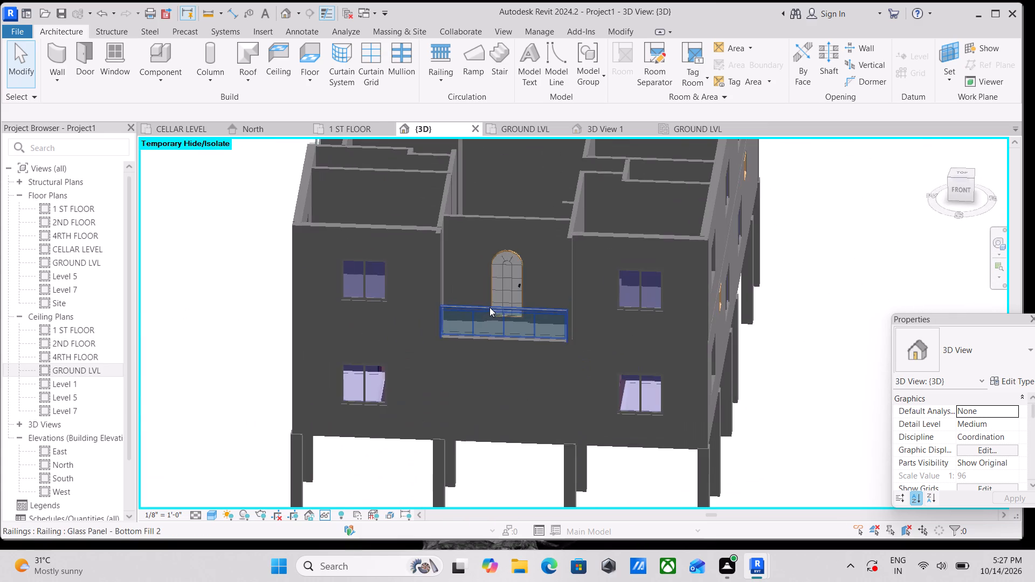
scroll(419, 293, up, 3)
scroll(511, 281, up, 3)
scroll(511, 281, down, 4)
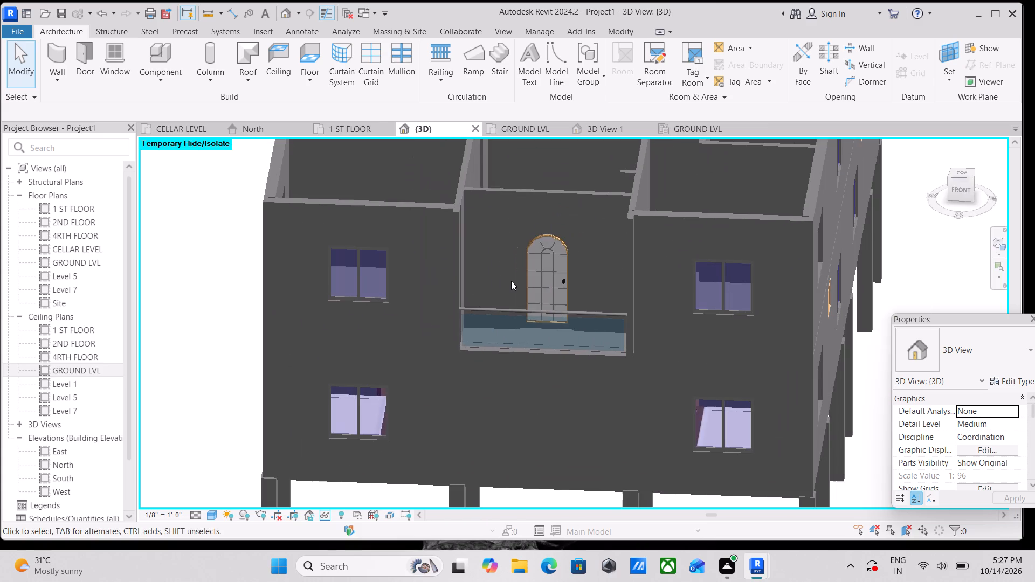
scroll(567, 262, up, 6)
scroll(491, 285, down, 2)
shift+middle_drag(492, 286, 493, 287)
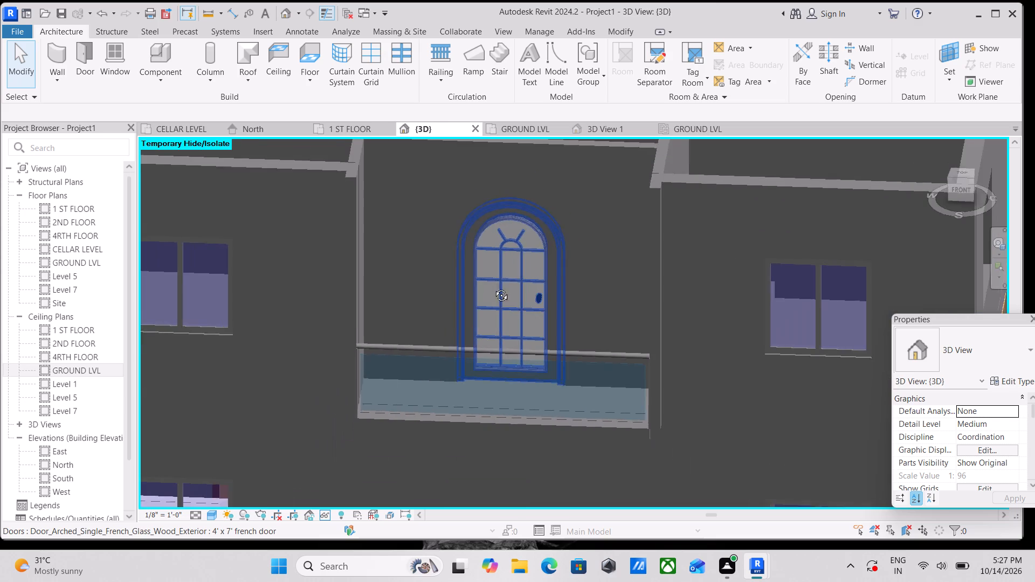
shift+middle_drag(493, 287, 554, 329)
scroll(479, 324, down, 2)
middle_drag(479, 324, 582, 330)
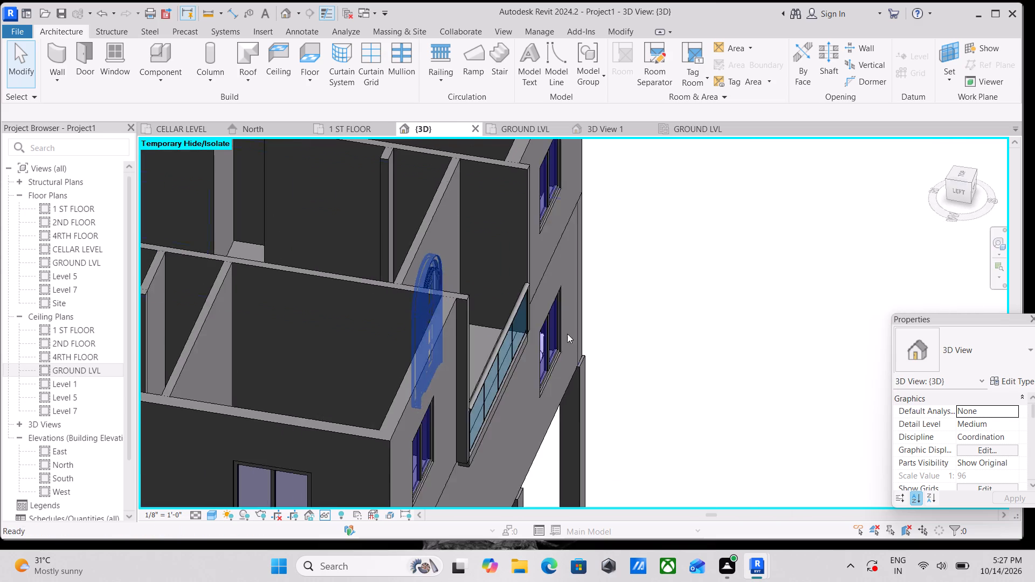
scroll(538, 336, down, 1)
middle_drag(543, 330, 613, 285)
shift+middle_drag(553, 311, 613, 212)
shift+middle_drag(533, 342, 548, 345)
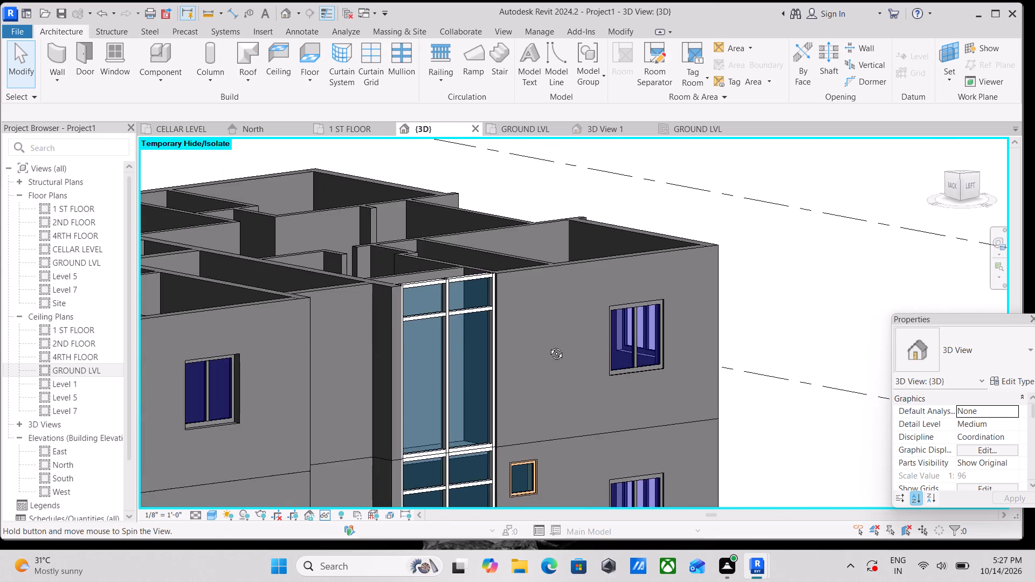
shift+middle_drag(548, 345, 637, 325)
scroll(578, 330, down, 1)
middle_drag(592, 315, 611, 299)
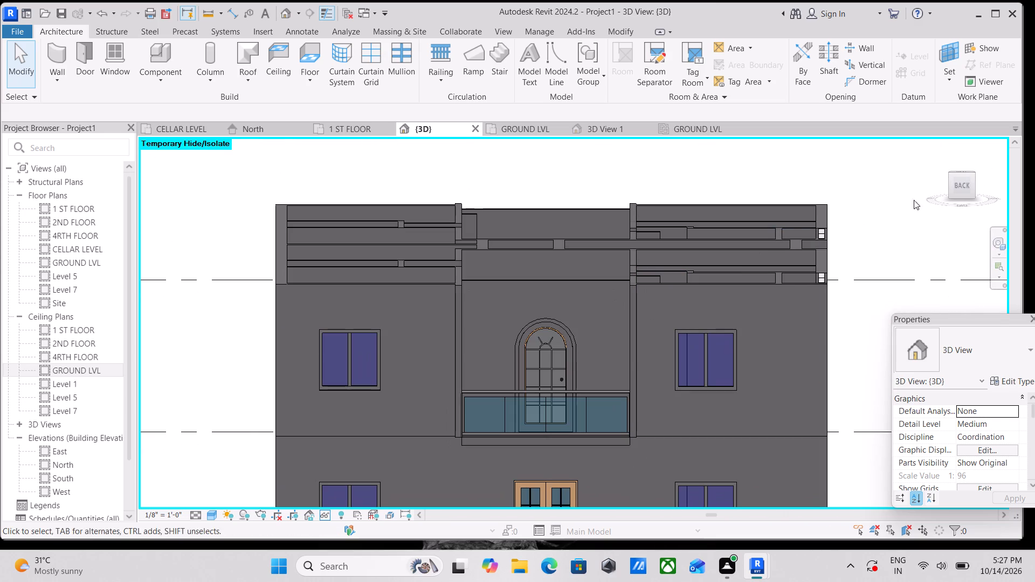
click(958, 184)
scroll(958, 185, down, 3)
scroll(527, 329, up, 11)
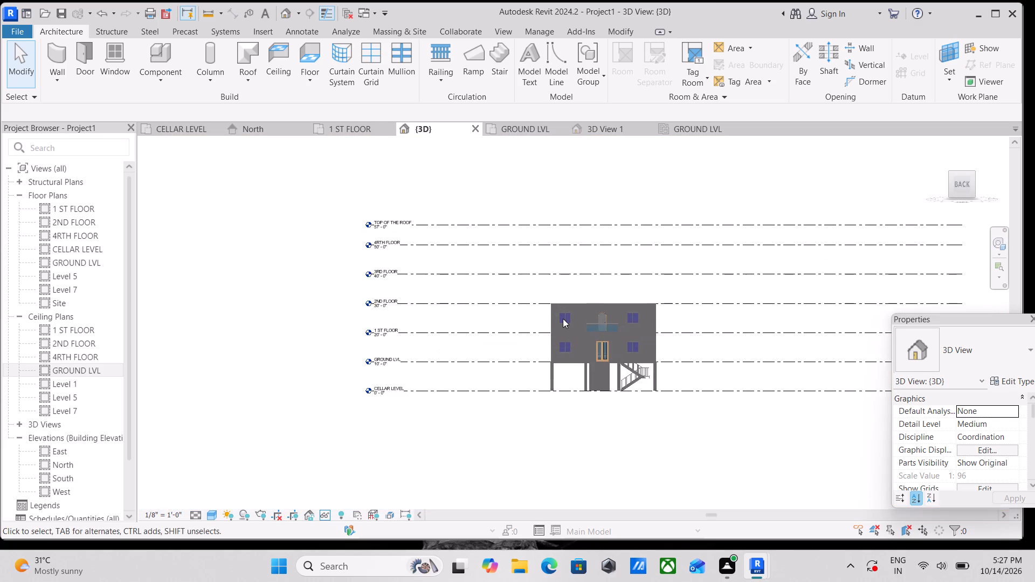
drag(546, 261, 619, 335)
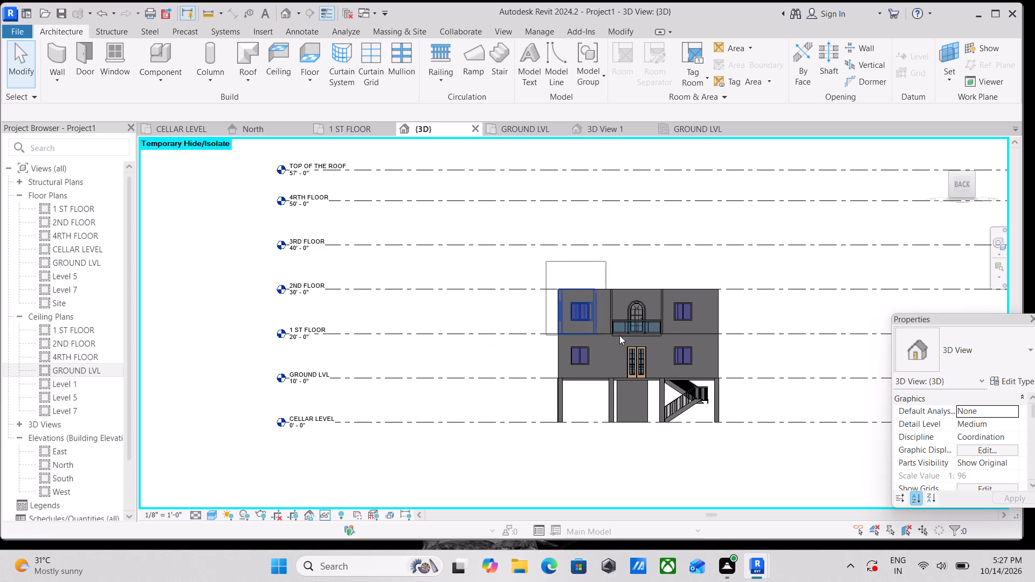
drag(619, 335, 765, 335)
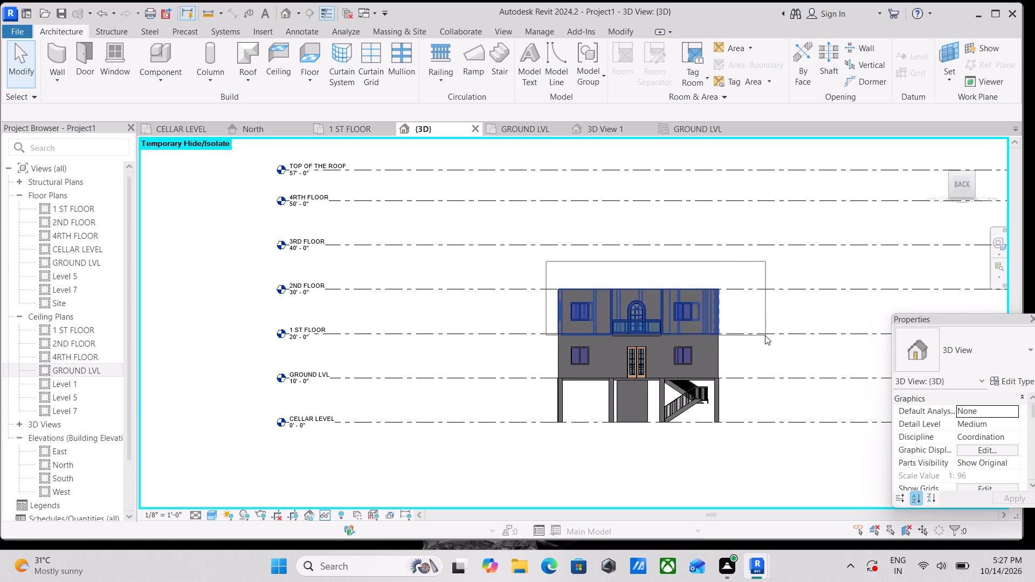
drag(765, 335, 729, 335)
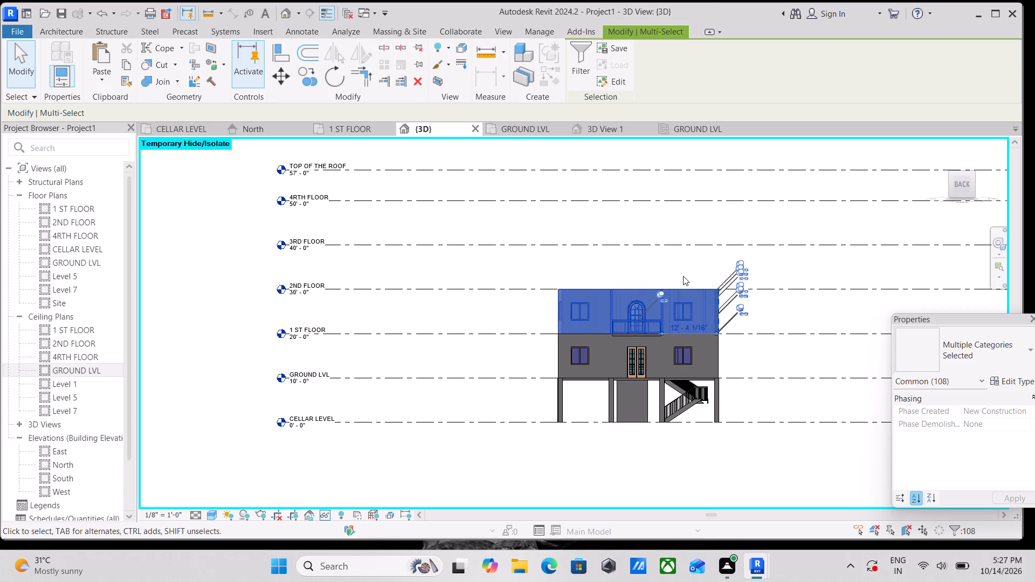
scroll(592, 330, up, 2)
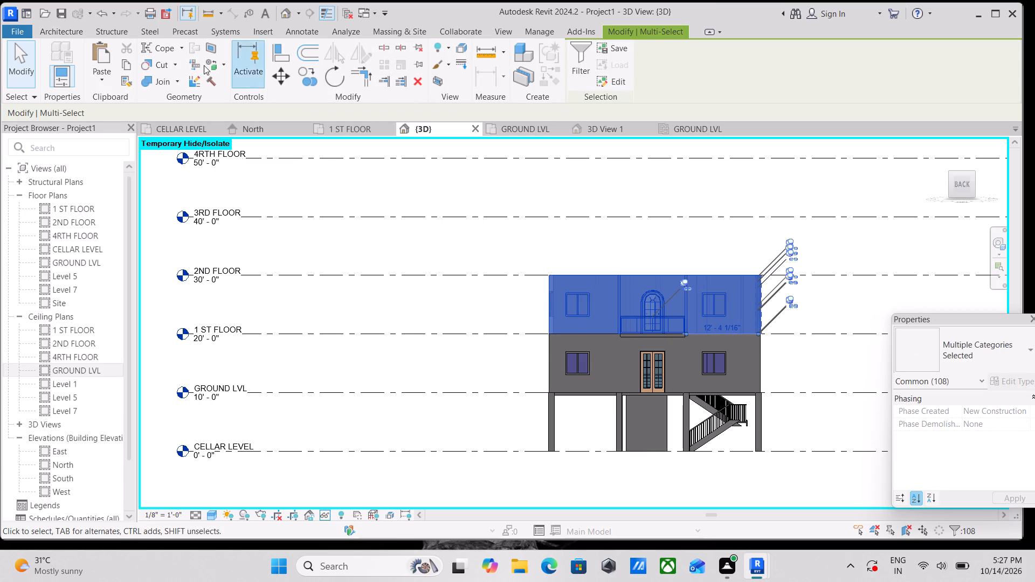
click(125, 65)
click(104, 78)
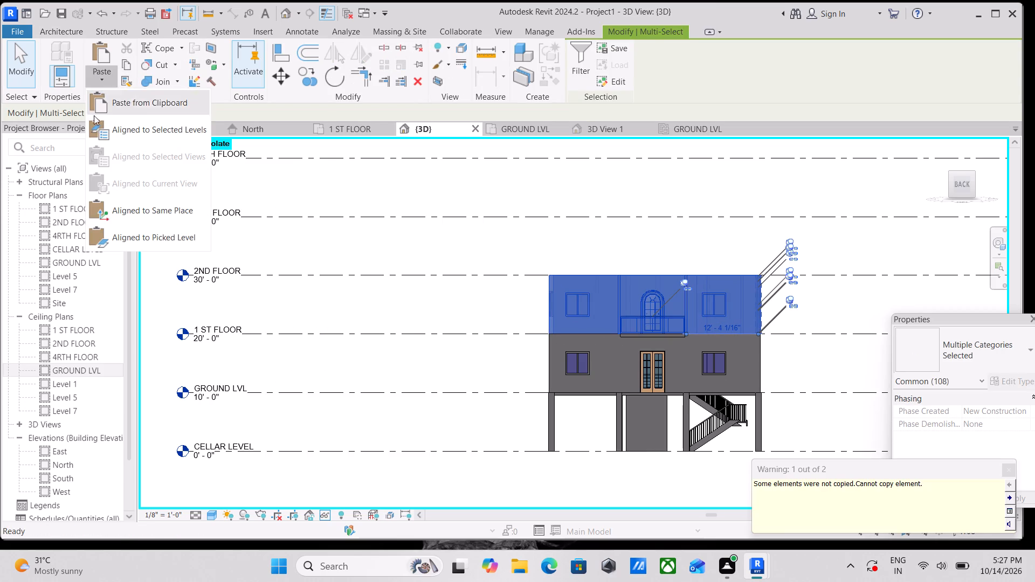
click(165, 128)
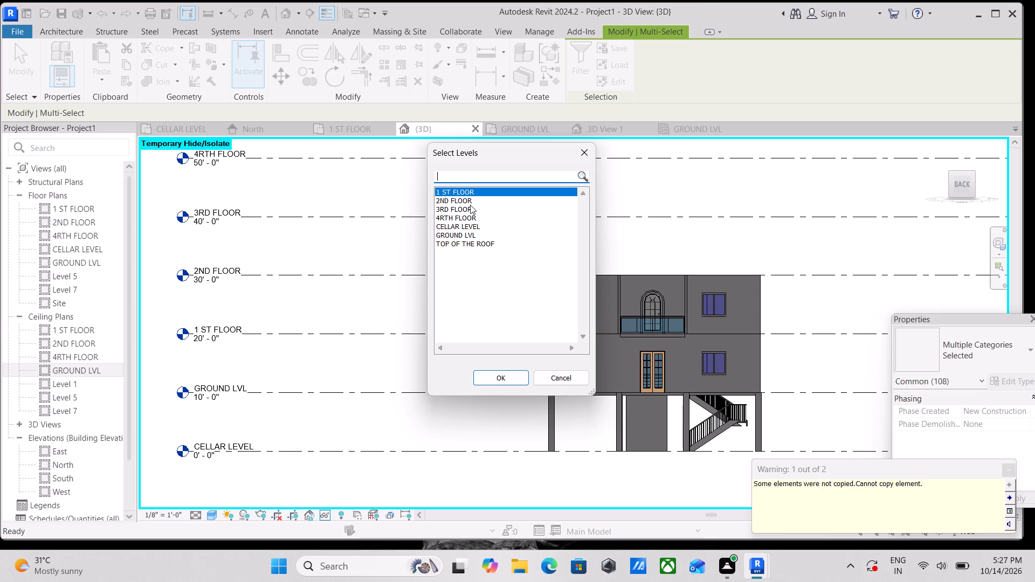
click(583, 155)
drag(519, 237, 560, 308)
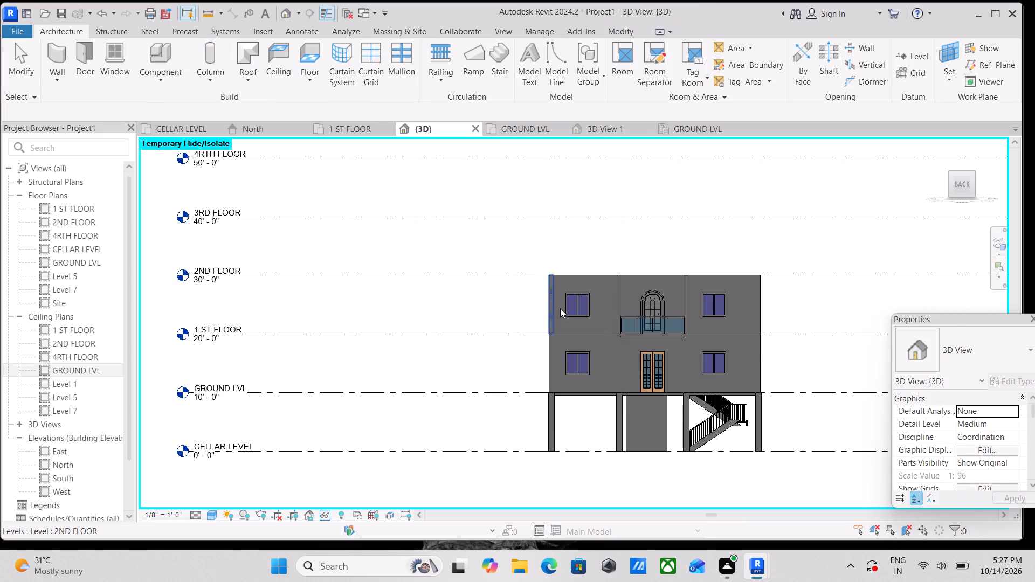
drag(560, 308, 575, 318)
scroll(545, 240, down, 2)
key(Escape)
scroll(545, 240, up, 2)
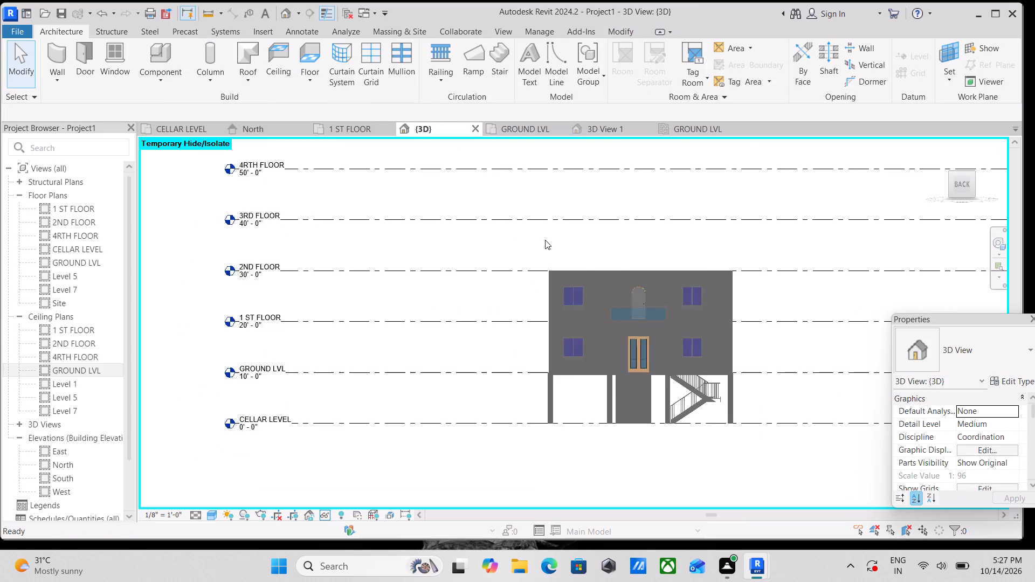
Examine the building's back side against the level lines from CELLAR LEVEL up to TOP OF THE ROOF.
scroll(545, 240, down, 4)
middle_drag(533, 240, 523, 275)
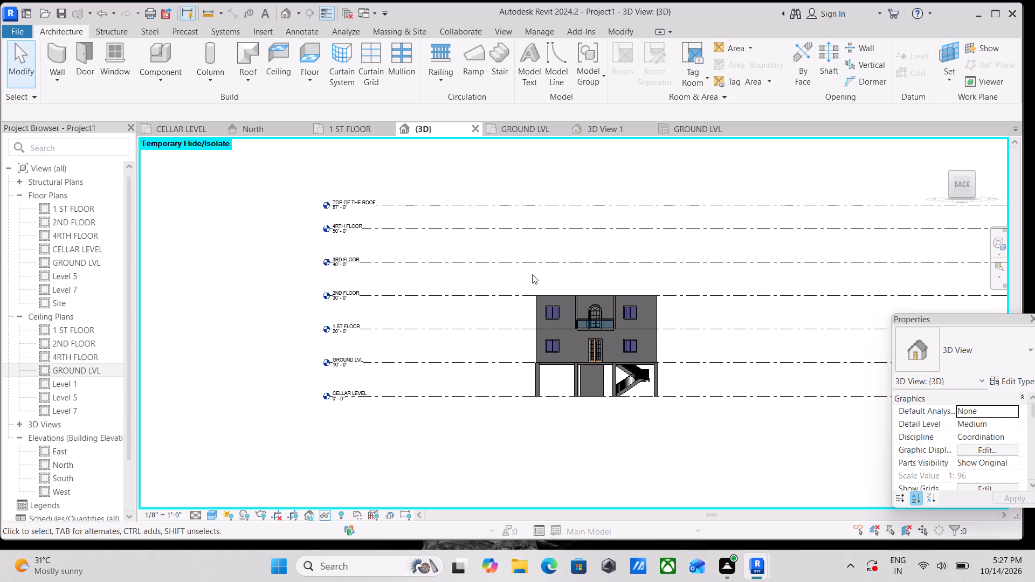
scroll(532, 274, up, 2)
scroll(495, 280, down, 1)
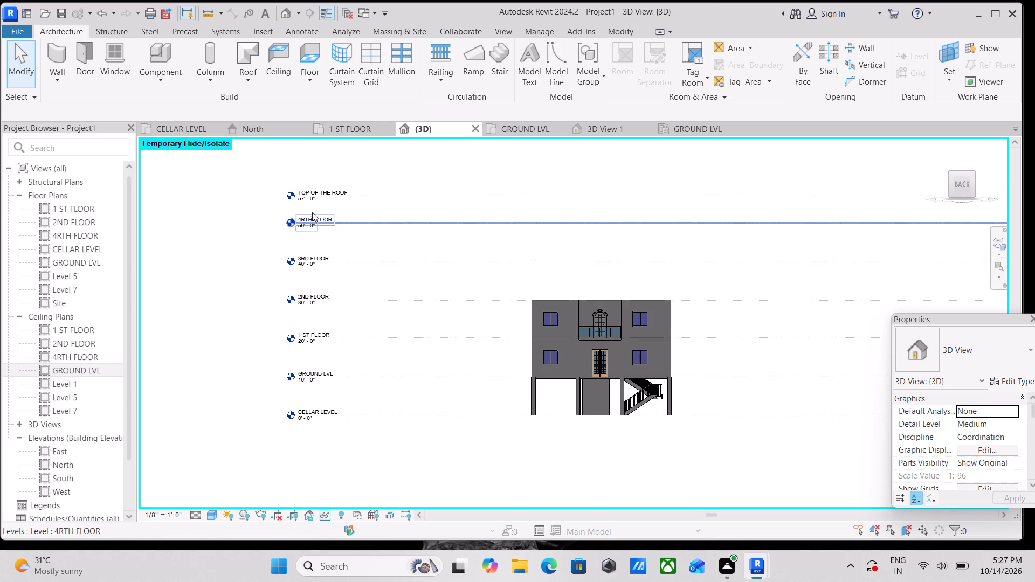
scroll(308, 191, up, 2)
scroll(308, 191, down, 6)
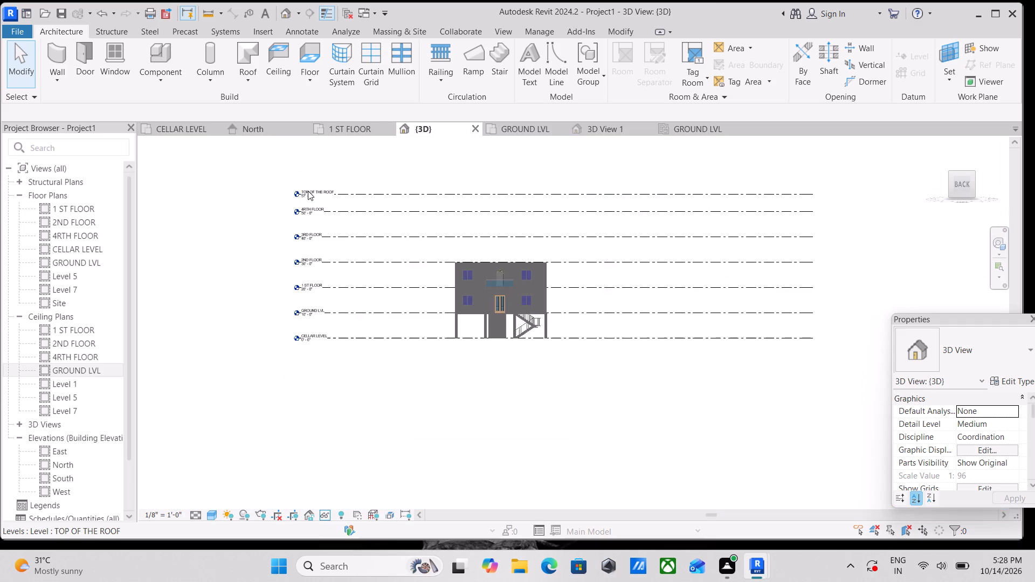
scroll(408, 309, up, 3)
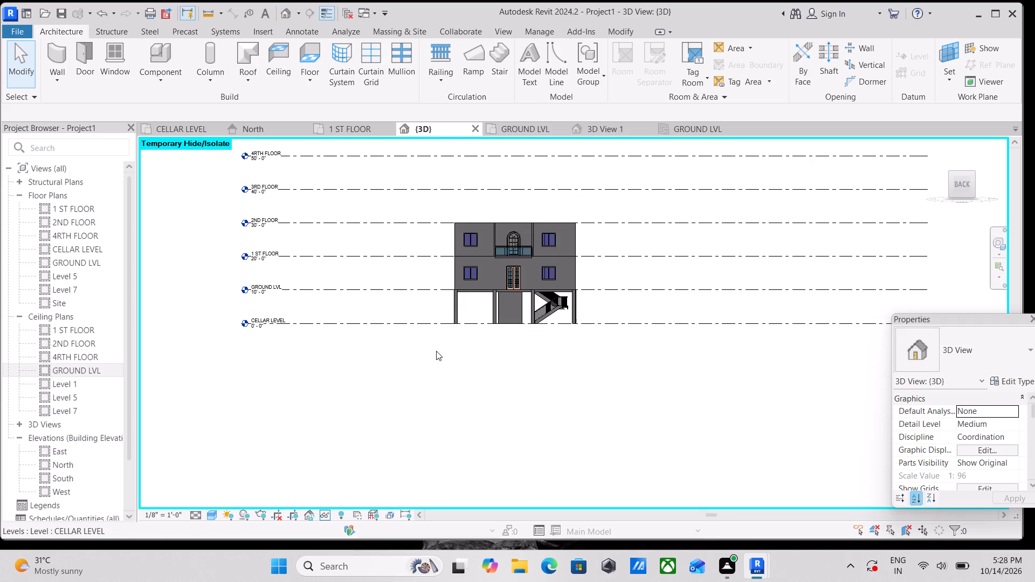
scroll(536, 268, up, 2)
scroll(472, 191, up, 1)
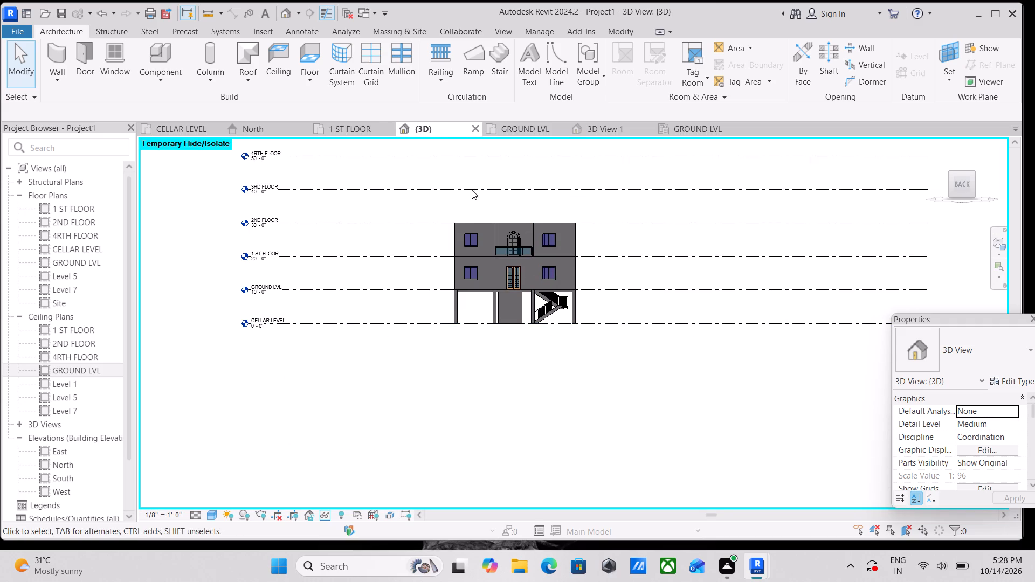
Examine the building from several angles, ending at the ground-level storefront curtain wall beside the stair on the LEFT face.
shift+middle_drag(467, 202, 531, 257)
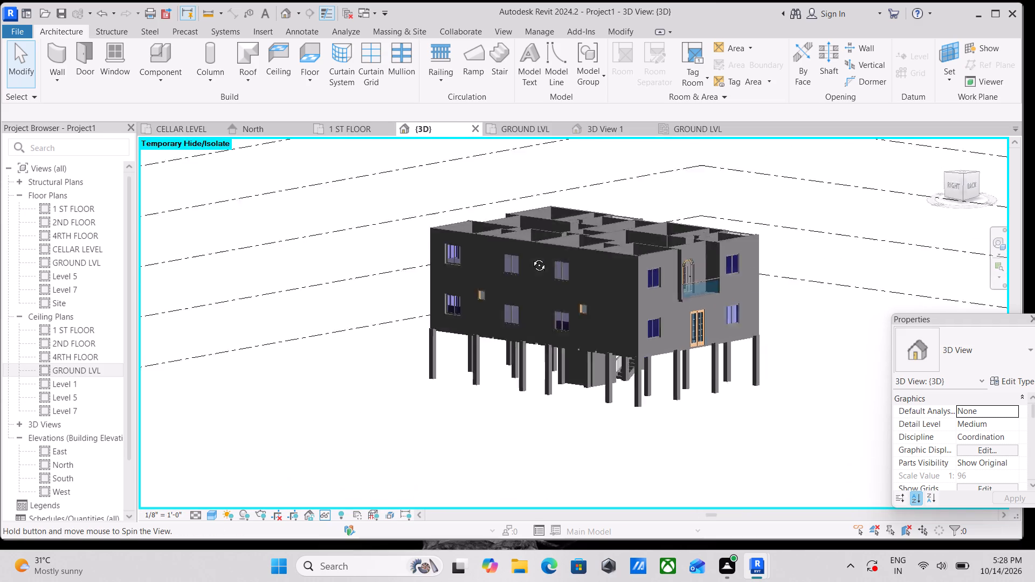
shift+middle_drag(531, 257, 476, 275)
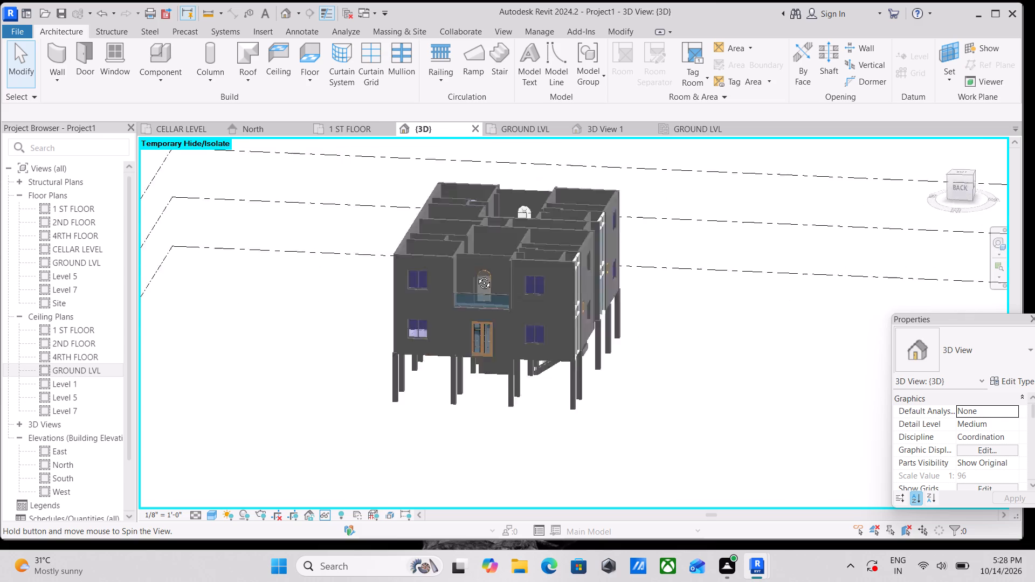
shift+middle_drag(476, 275, 322, 252)
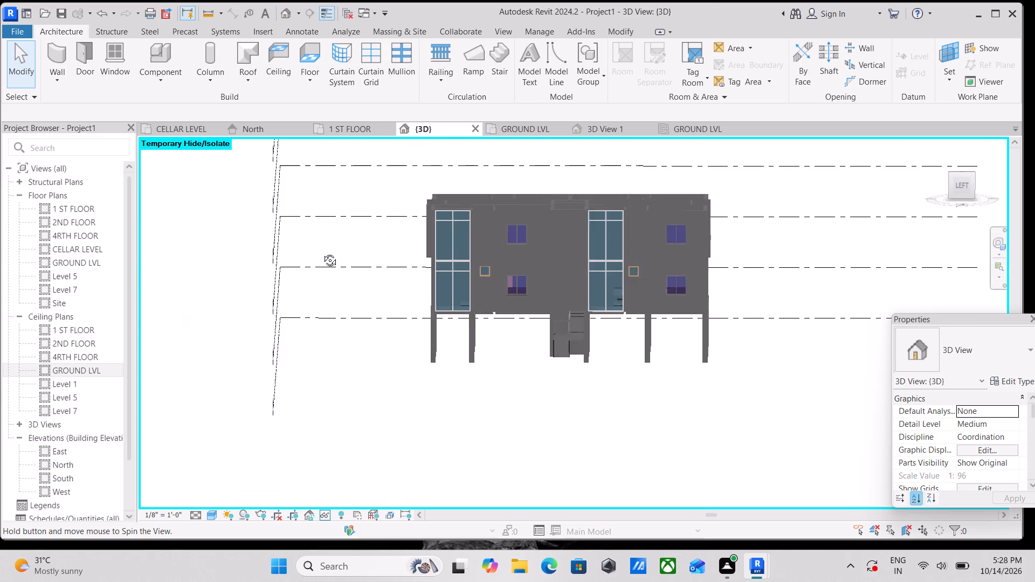
shift+middle_drag(322, 252, 327, 252)
scroll(582, 274, up, 7)
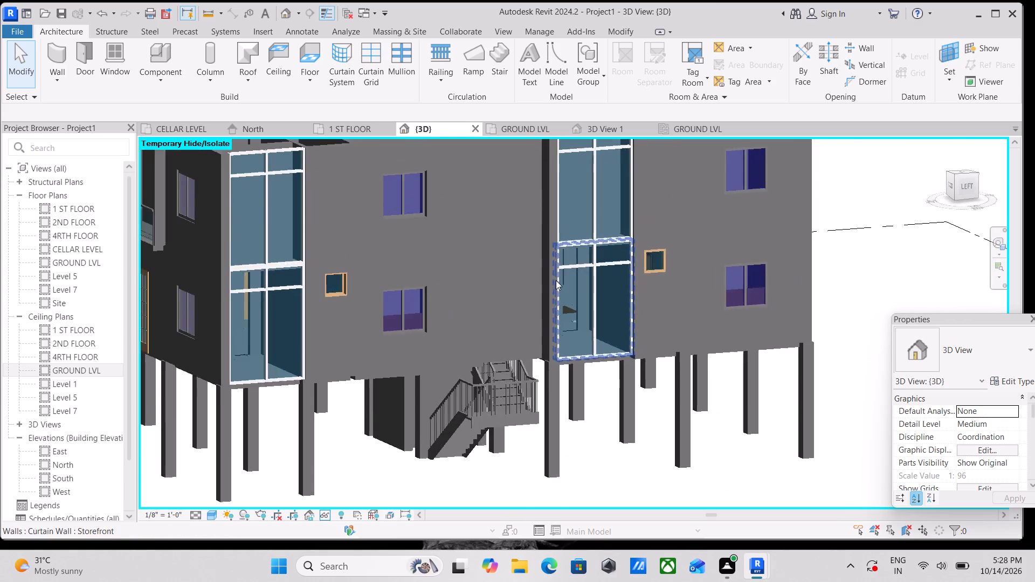
scroll(556, 280, up, 9)
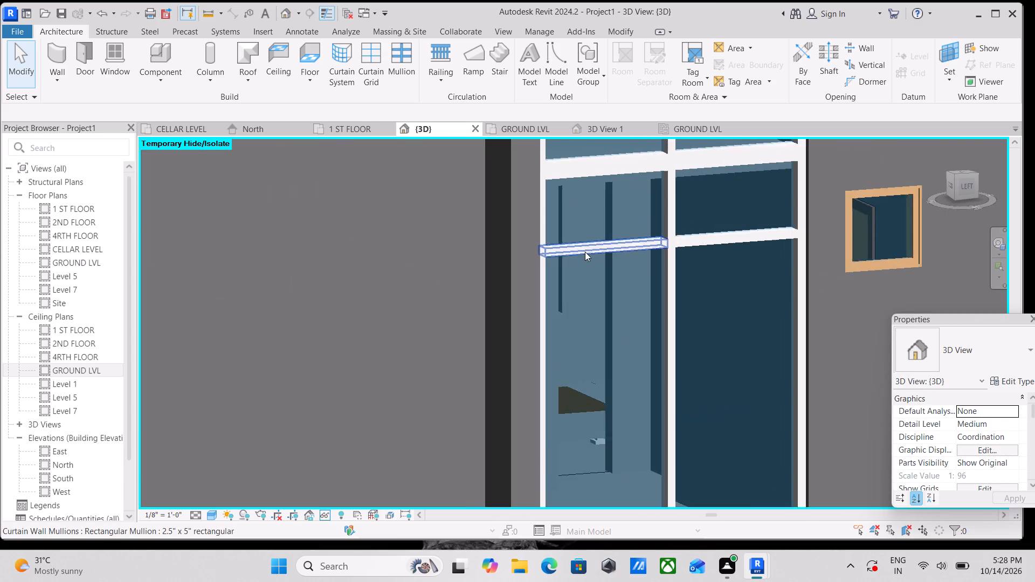
scroll(594, 247, down, 4)
middle_drag(592, 246, 570, 227)
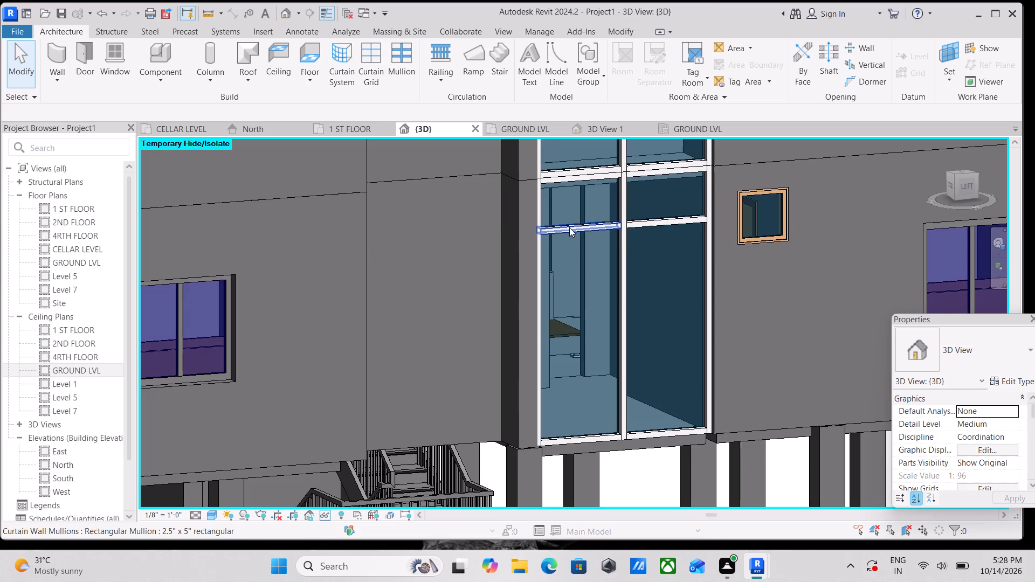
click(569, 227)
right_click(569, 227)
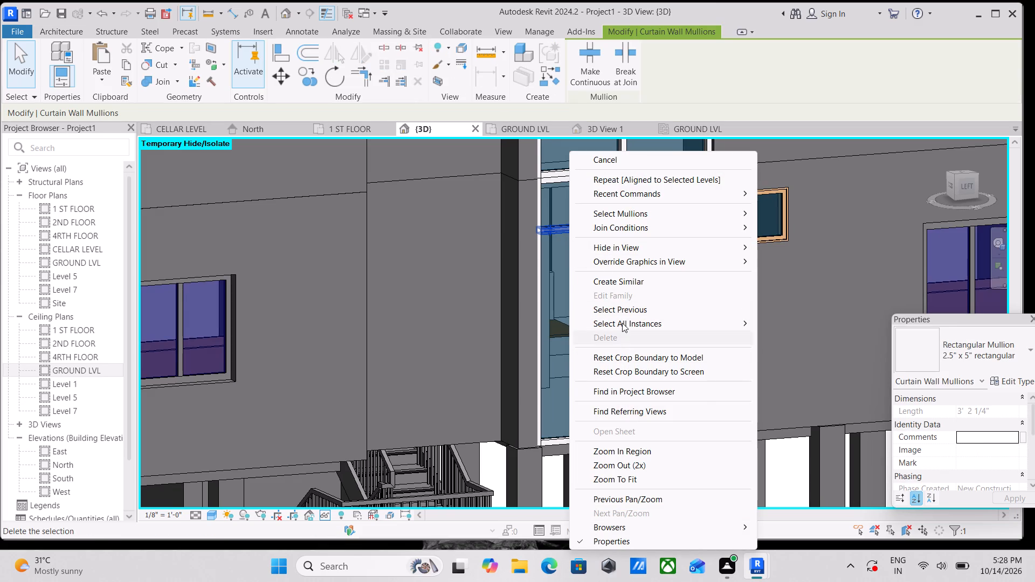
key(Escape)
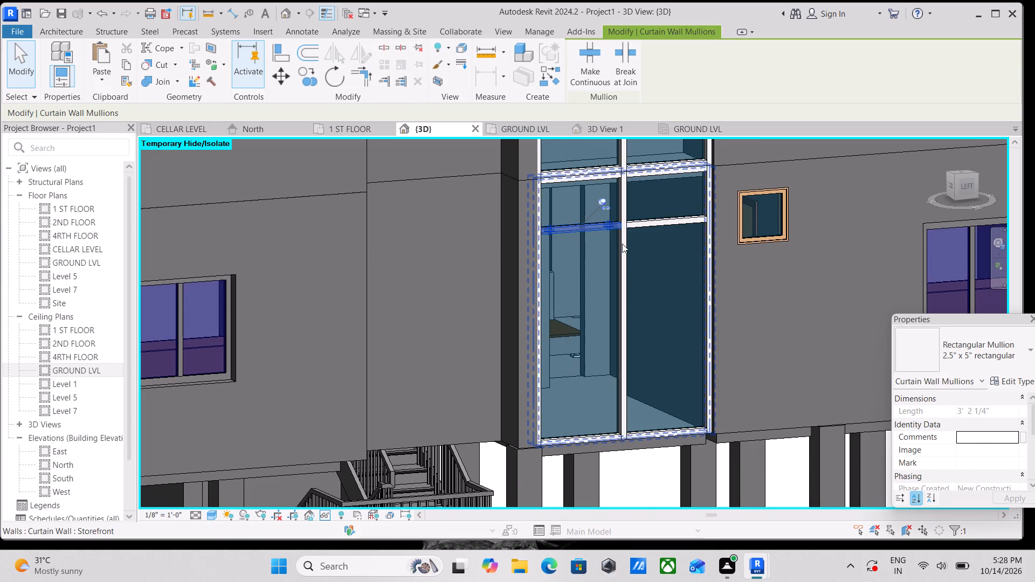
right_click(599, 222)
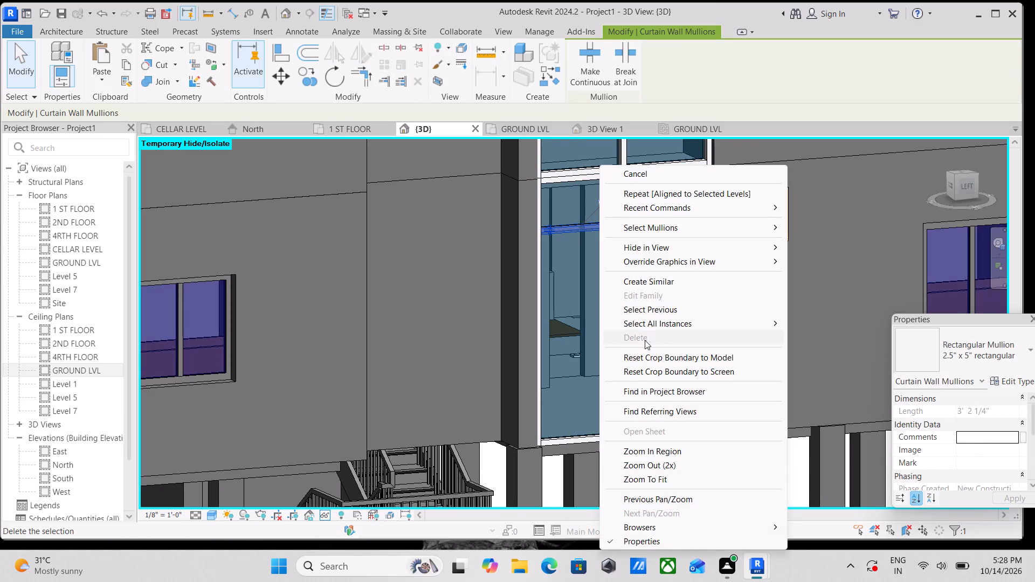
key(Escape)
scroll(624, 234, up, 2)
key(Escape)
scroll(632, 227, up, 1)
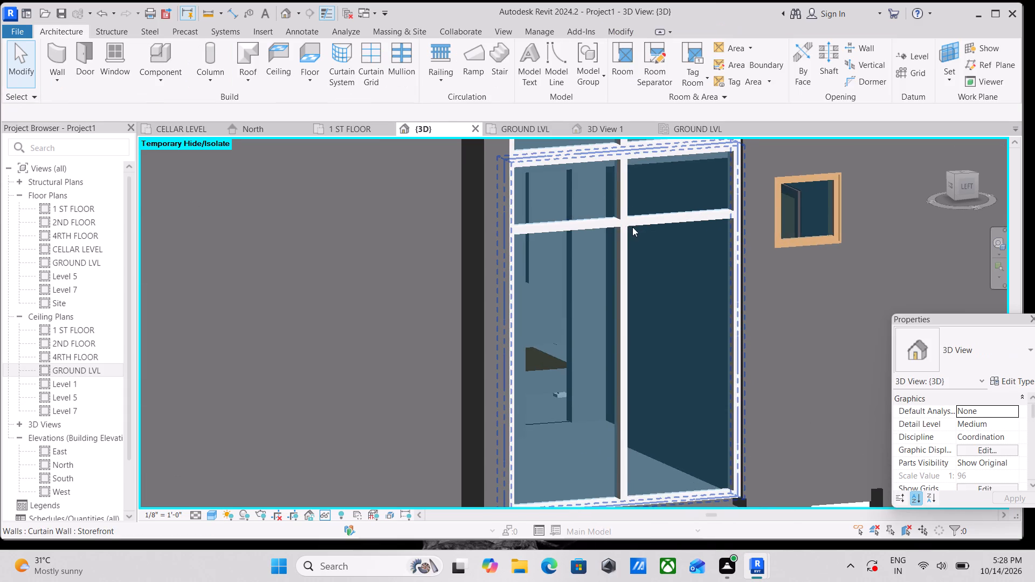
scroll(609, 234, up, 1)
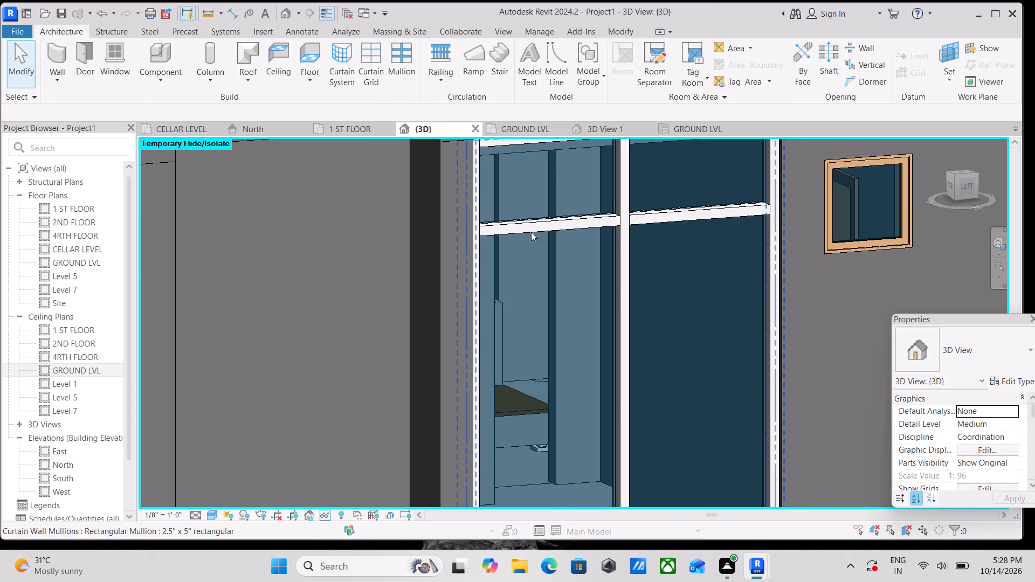
Unpin and delete the left intermediate horizontal mullion of the ground-level storefront curtain wall beside the stair.
click(524, 224)
right_click(524, 224)
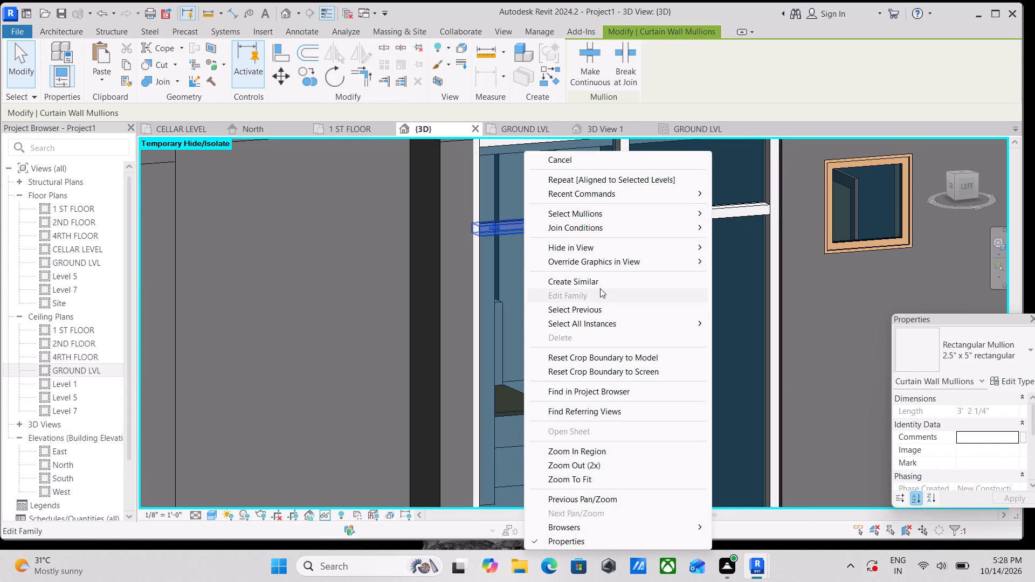
scroll(600, 288, down, 3)
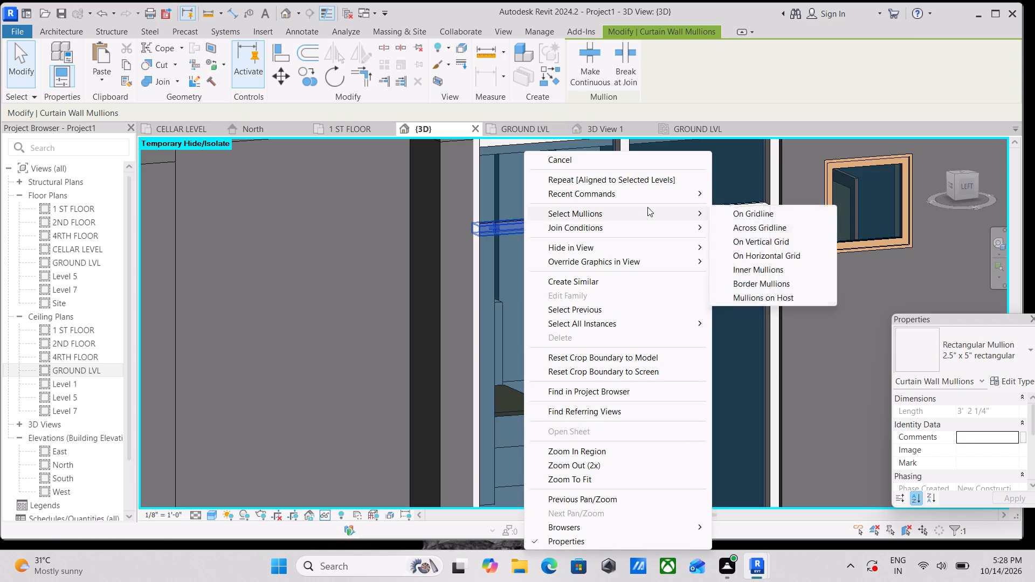
key(Escape)
scroll(620, 229, up, 2)
key(Escape)
key(Escape)
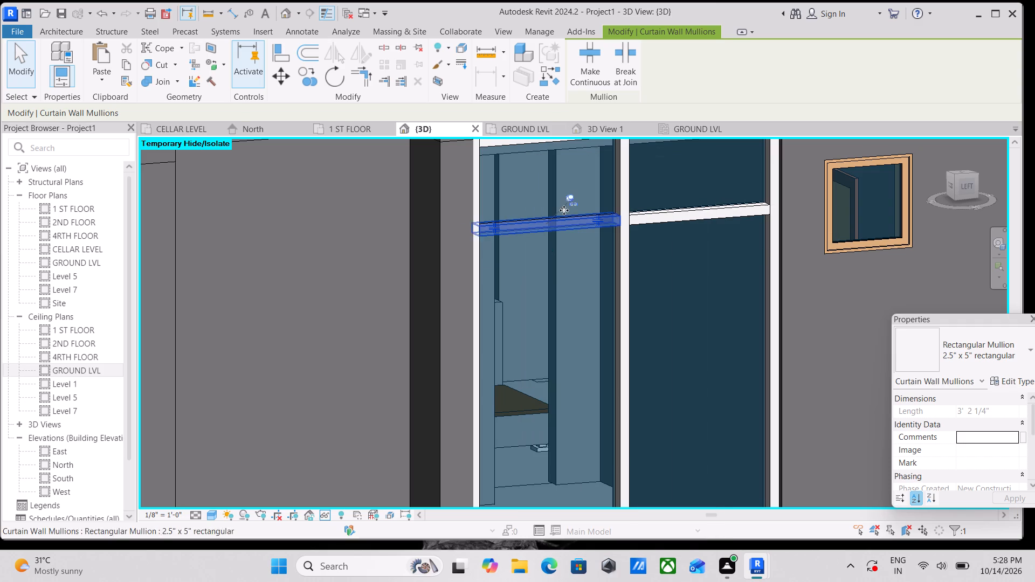
click(569, 201)
right_click(540, 223)
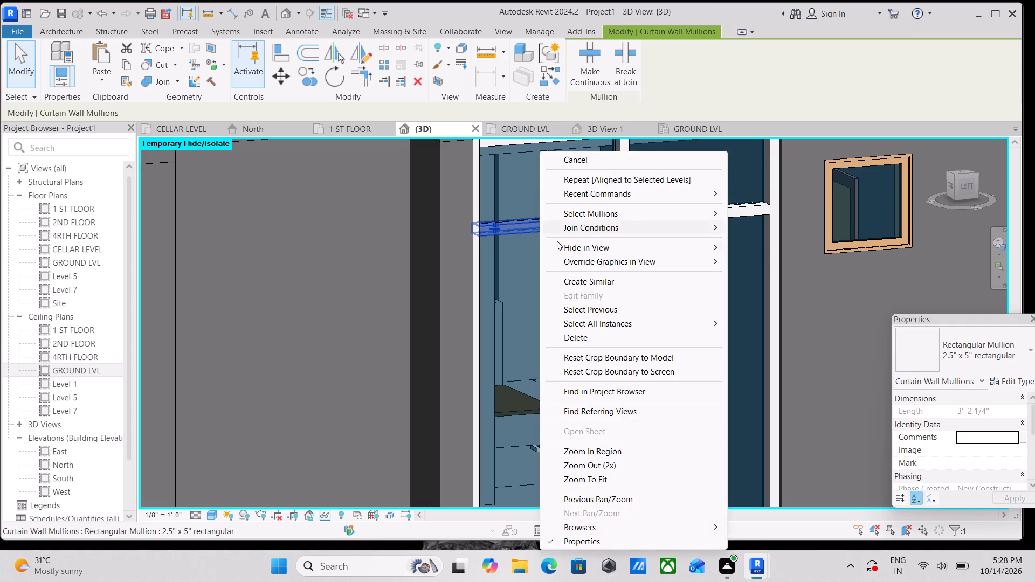
click(583, 340)
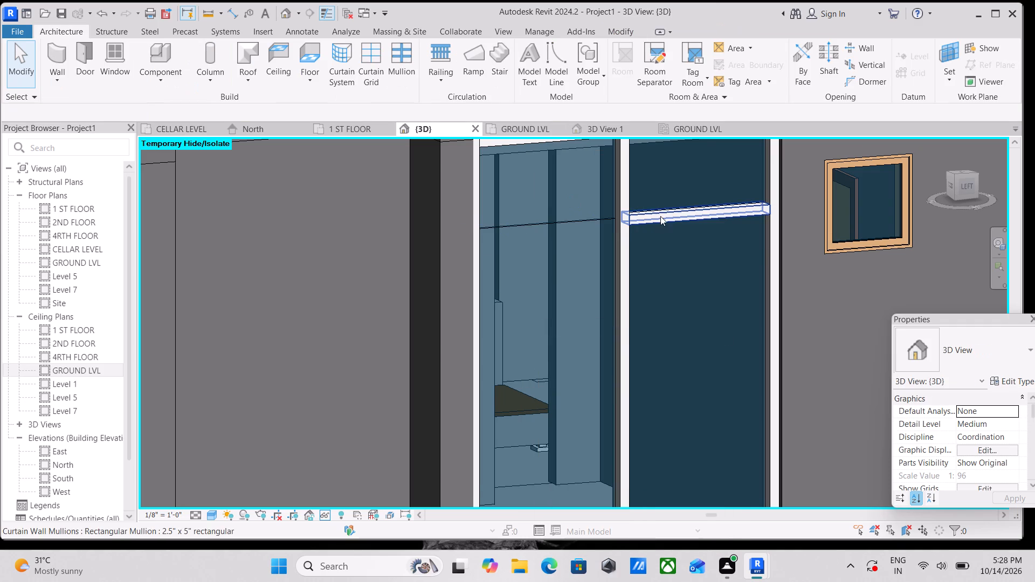
Unpin and delete the matching right intermediate horizontal mullion of the same ground-level curtain wall.
click(663, 215)
right_click(663, 215)
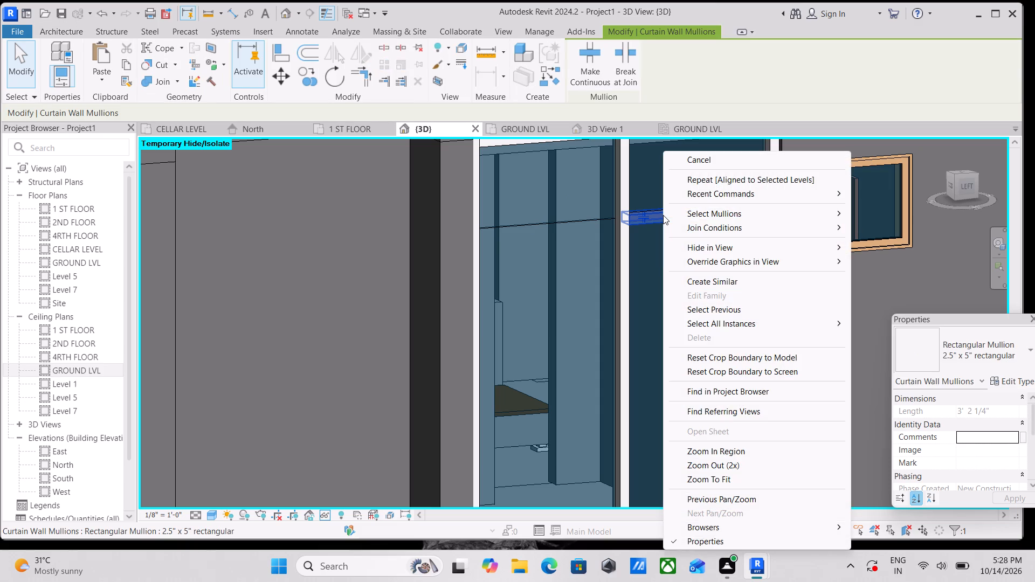
key(Escape)
click(720, 188)
scroll(655, 218, up, 2)
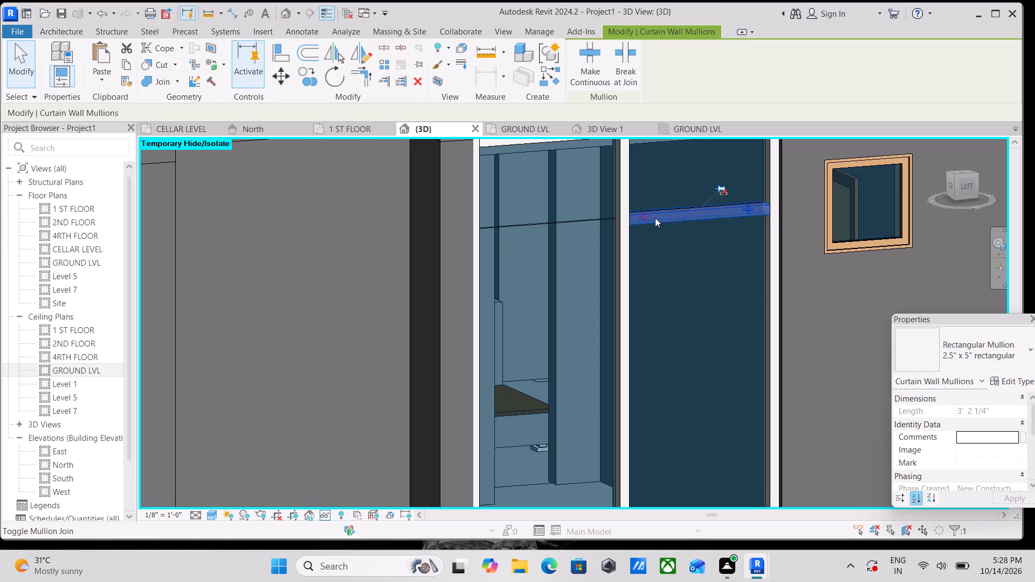
scroll(655, 218, up, 1)
right_click(655, 218)
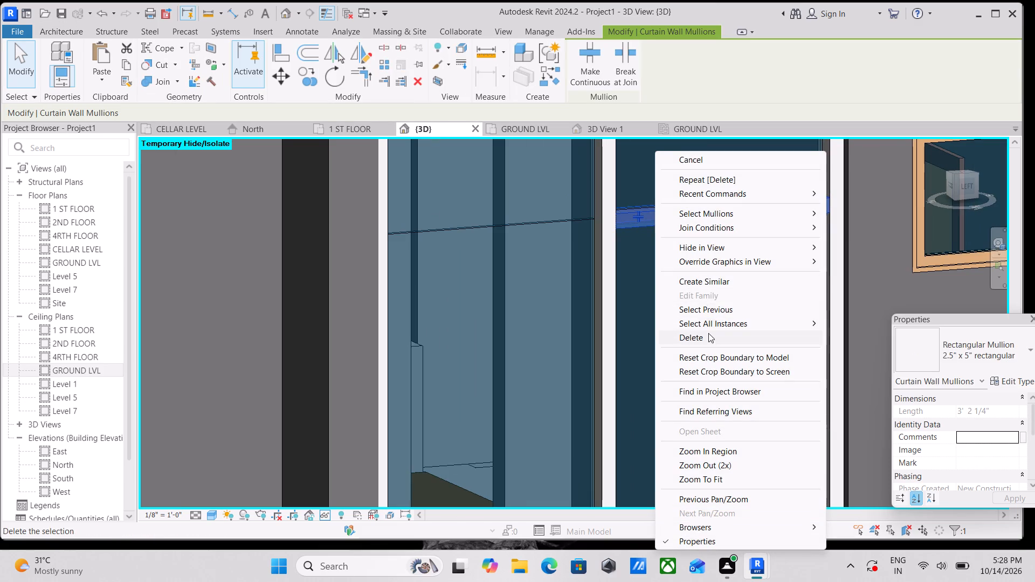
click(707, 338)
Examine both storeys of the LEFT face's curtain walls for remaining intermediate horizontal mullions.
scroll(671, 253, down, 5)
middle_drag(670, 236, 647, 295)
scroll(647, 252, down, 1)
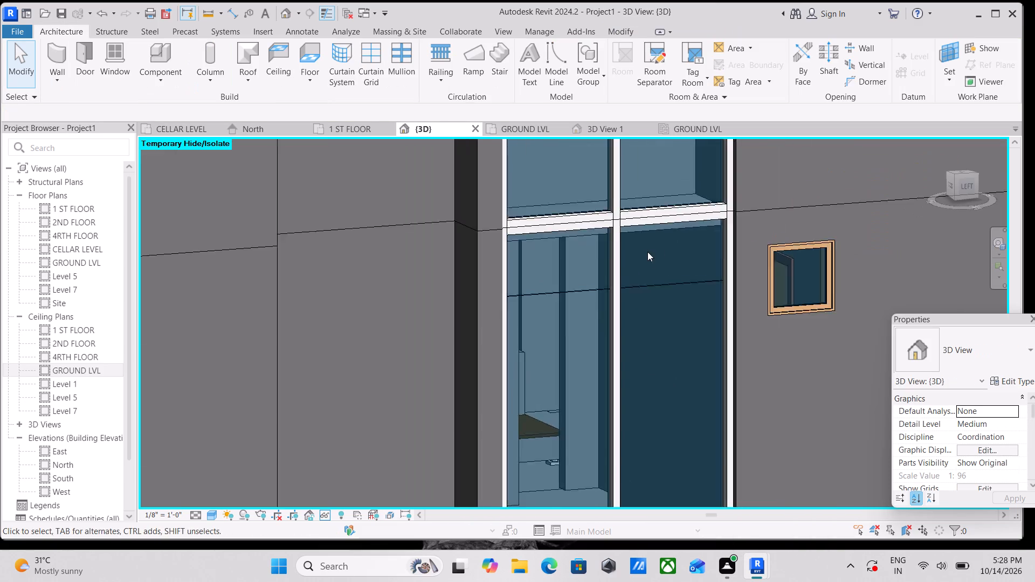
middle_drag(647, 252, 629, 332)
scroll(618, 254, down, 3)
middle_drag(618, 254, 609, 341)
scroll(610, 316, down, 2)
middle_drag(610, 316, 599, 274)
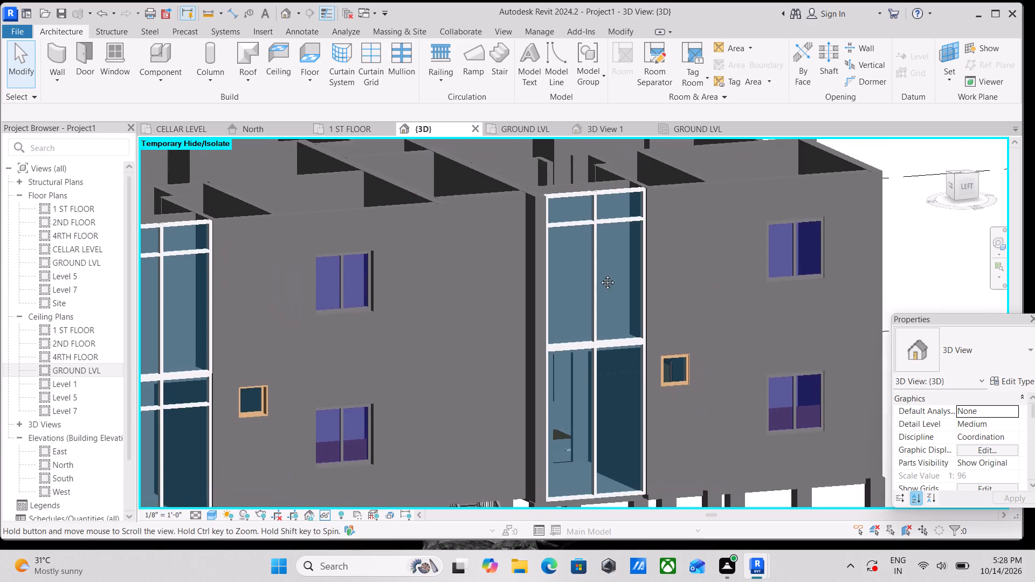
middle_drag(599, 274, 598, 241)
scroll(603, 282, up, 3)
middle_drag(594, 303, 592, 247)
scroll(595, 238, up, 4)
scroll(590, 248, down, 3)
middle_drag(591, 253, 606, 407)
scroll(604, 333, down, 3)
middle_drag(604, 333, 603, 395)
middle_drag(602, 346, 596, 331)
scroll(597, 325, down, 5)
middle_drag(603, 325, 603, 317)
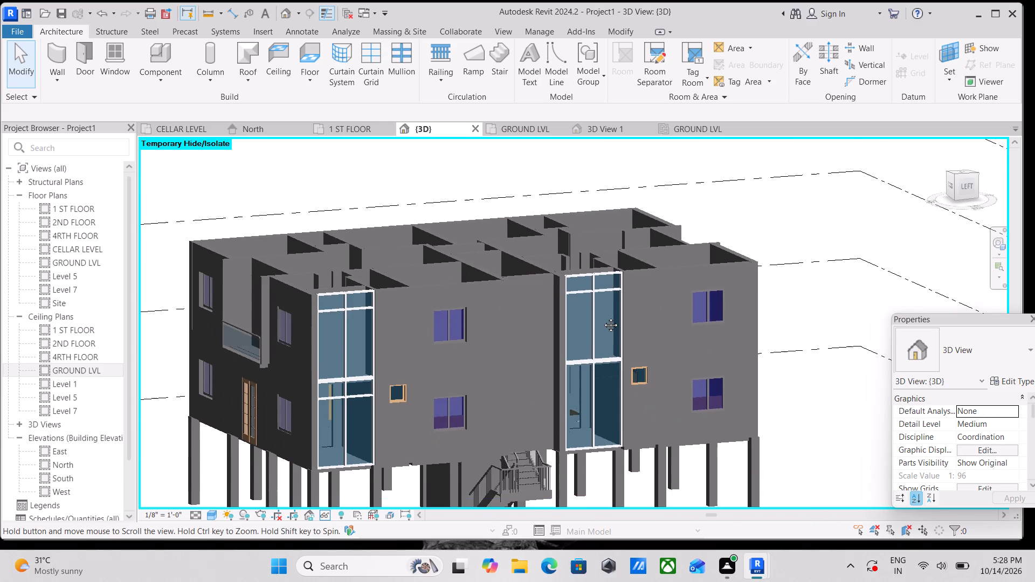
middle_drag(603, 317, 604, 331)
Unpin and delete the right intermediate horizontal mullion of the ground-level storefront curtain wall at the BACK-LEFT corner.
middle_drag(521, 374, 586, 255)
scroll(427, 301, up, 3)
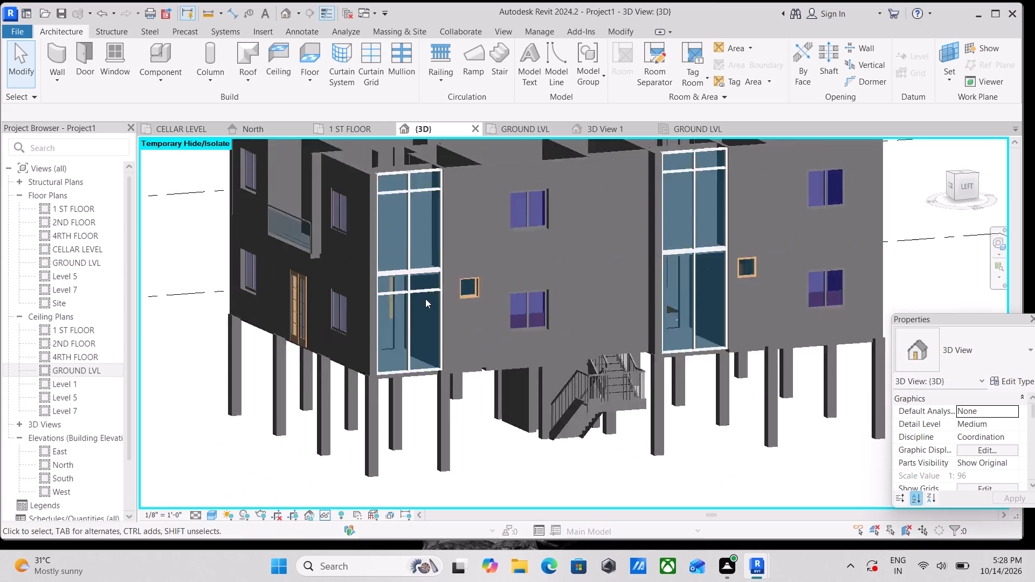
scroll(425, 298, up, 2)
click(425, 286)
right_click(425, 286)
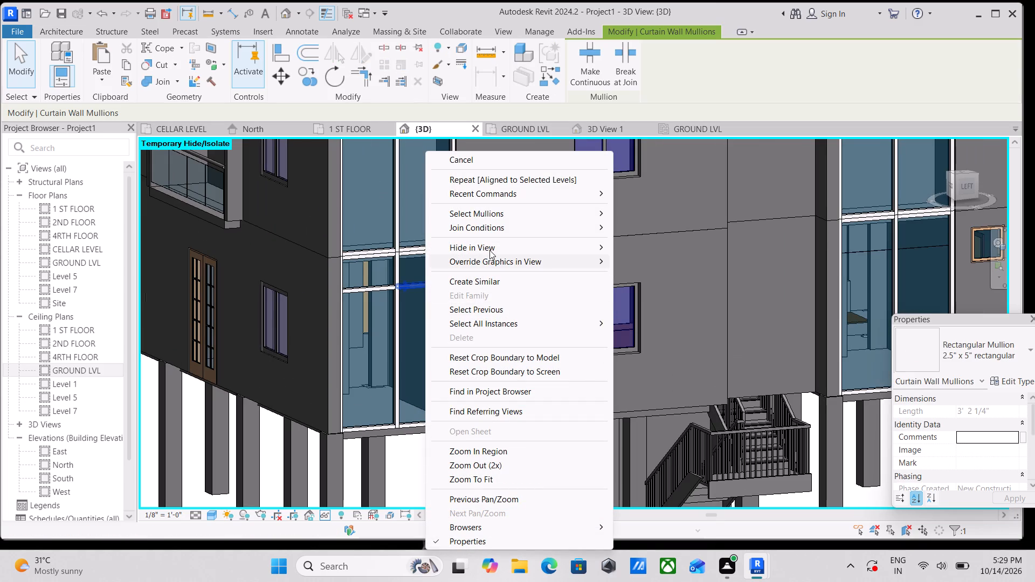
key(Escape)
scroll(379, 286, up, 9)
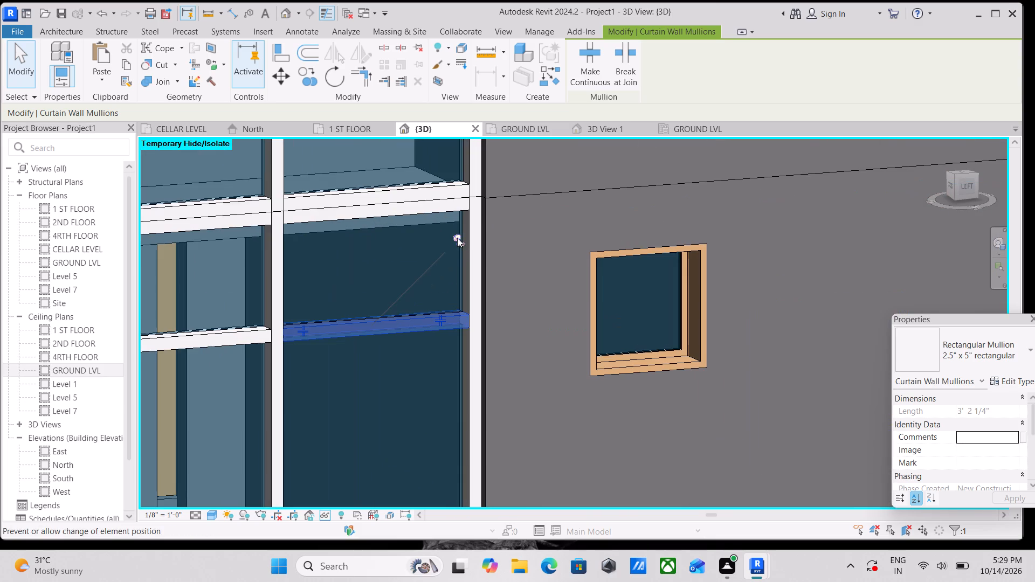
click(457, 238)
middle_drag(403, 279, 536, 249)
scroll(536, 249, up, 1)
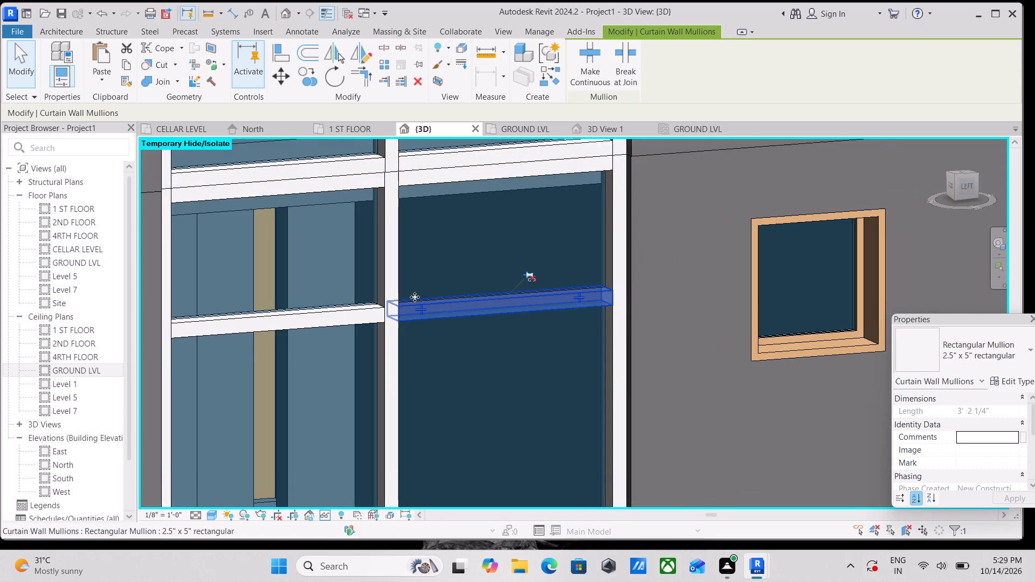
scroll(415, 297, down, 1)
middle_drag(415, 297, 491, 289)
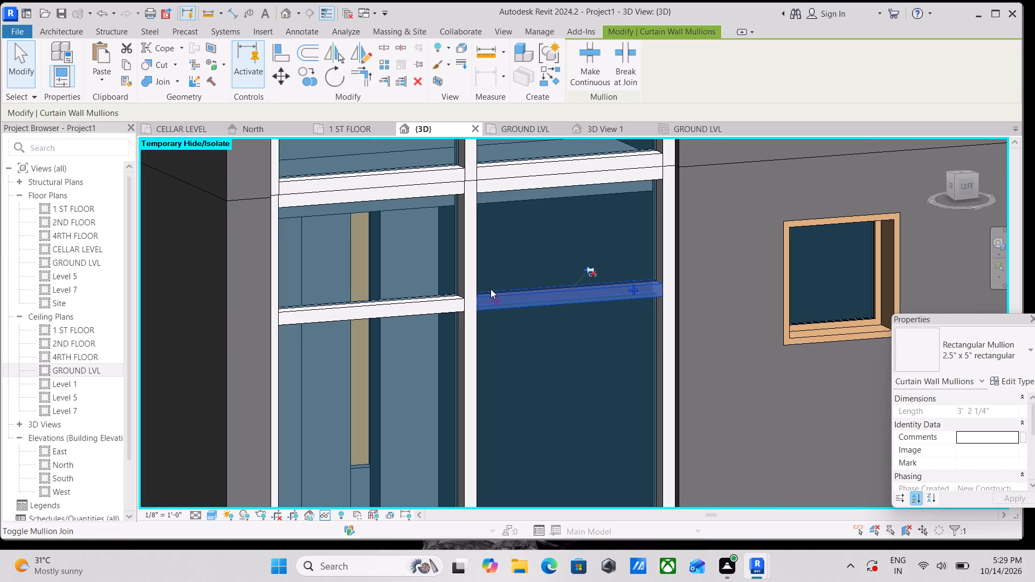
right_click(491, 289)
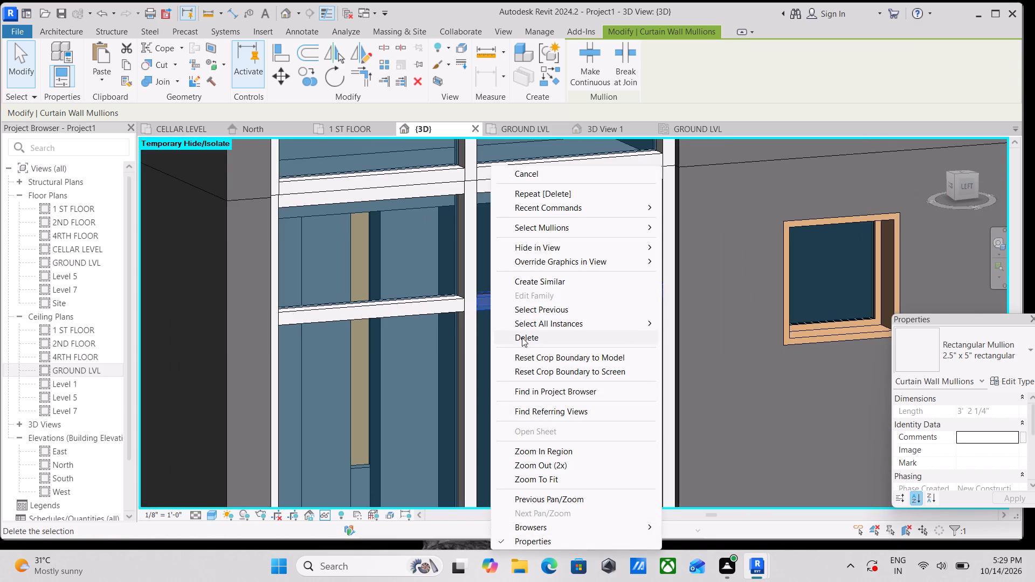
click(522, 331)
Unpin and delete the left intermediate horizontal mullion of the same ground-level corner curtain wall.
click(419, 307)
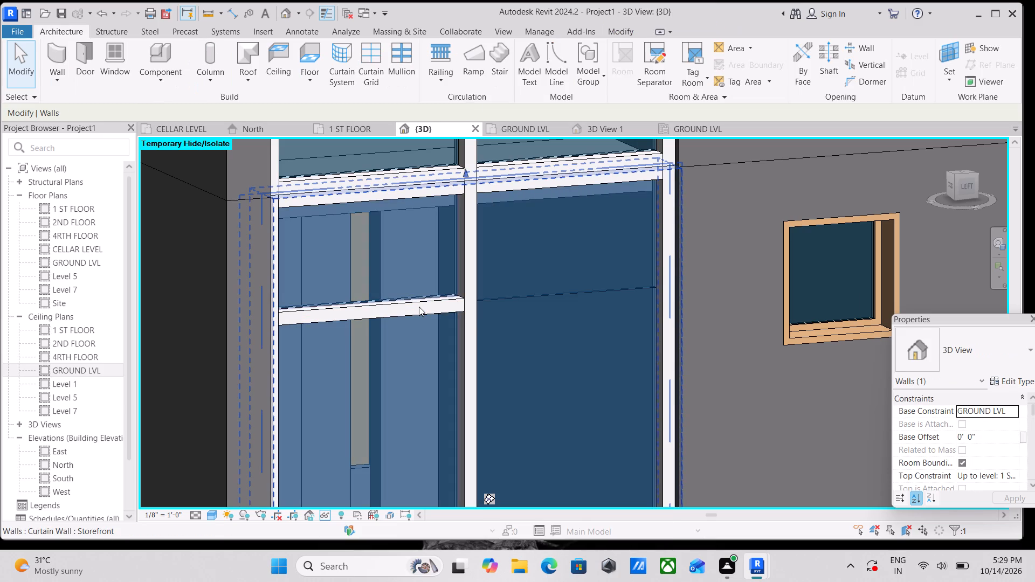
key(Escape)
click(393, 313)
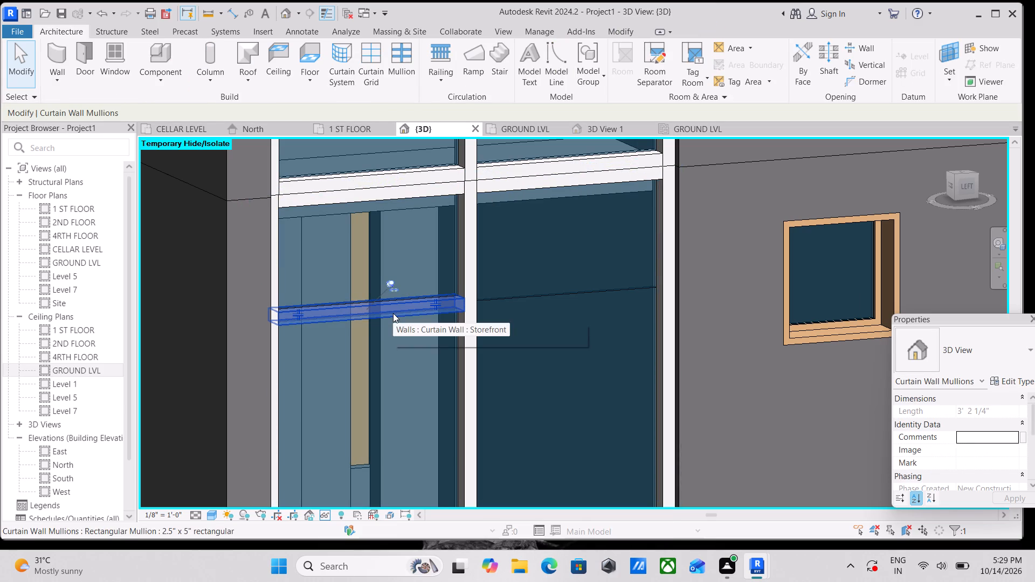
click(392, 283)
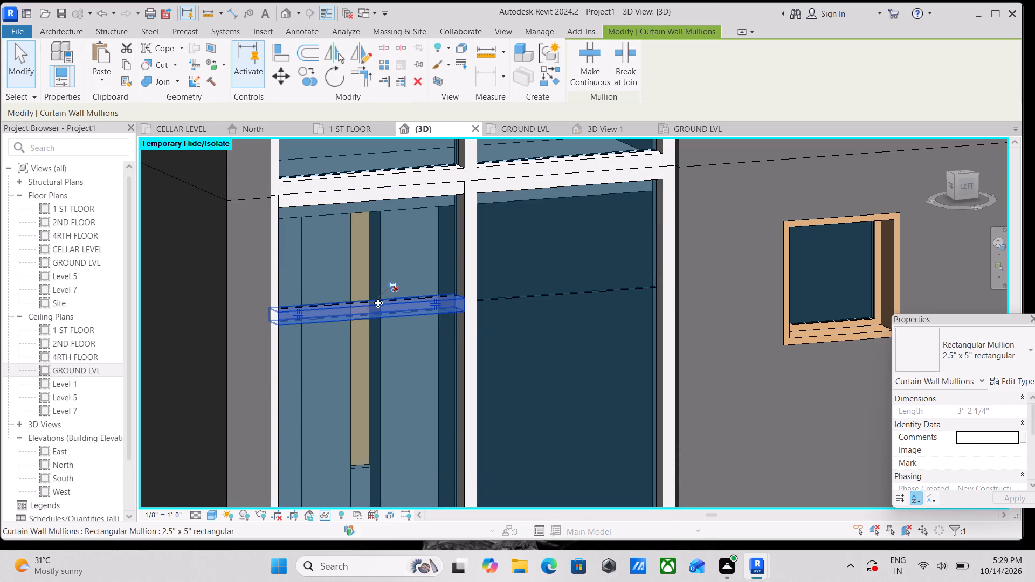
right_click(378, 303)
click(415, 339)
Unpin and delete the right intermediate horizontal mullion of the first-floor storefront curtain wall beside the stair.
scroll(415, 339, down, 7)
middle_drag(431, 329, 377, 265)
scroll(376, 265, up, 1)
scroll(476, 264, down, 2)
middle_drag(476, 265, 299, 308)
scroll(363, 295, down, 2)
middle_drag(363, 295, 363, 295)
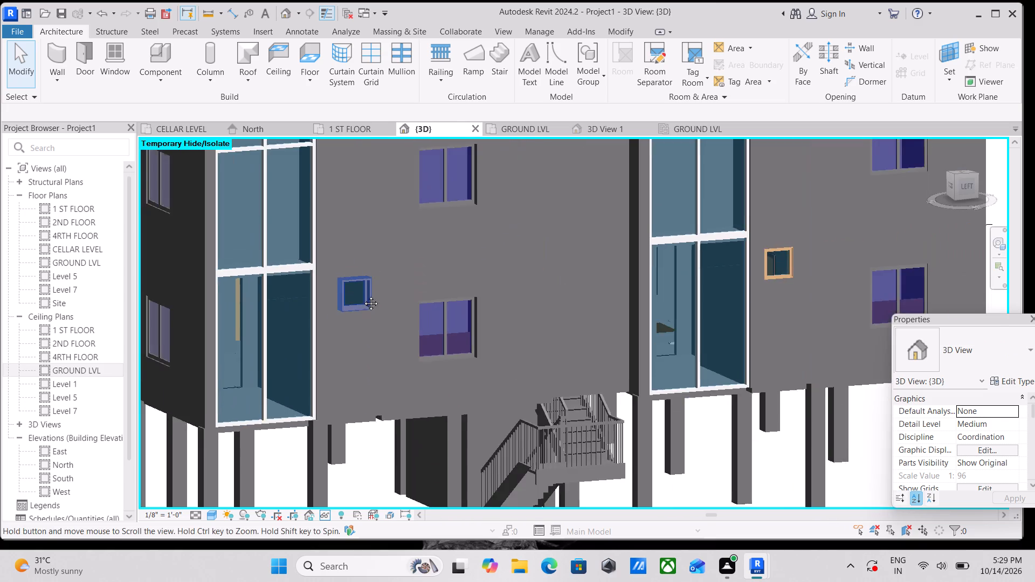
middle_drag(363, 295, 319, 357)
middle_drag(387, 318, 367, 379)
scroll(232, 130, up, 2)
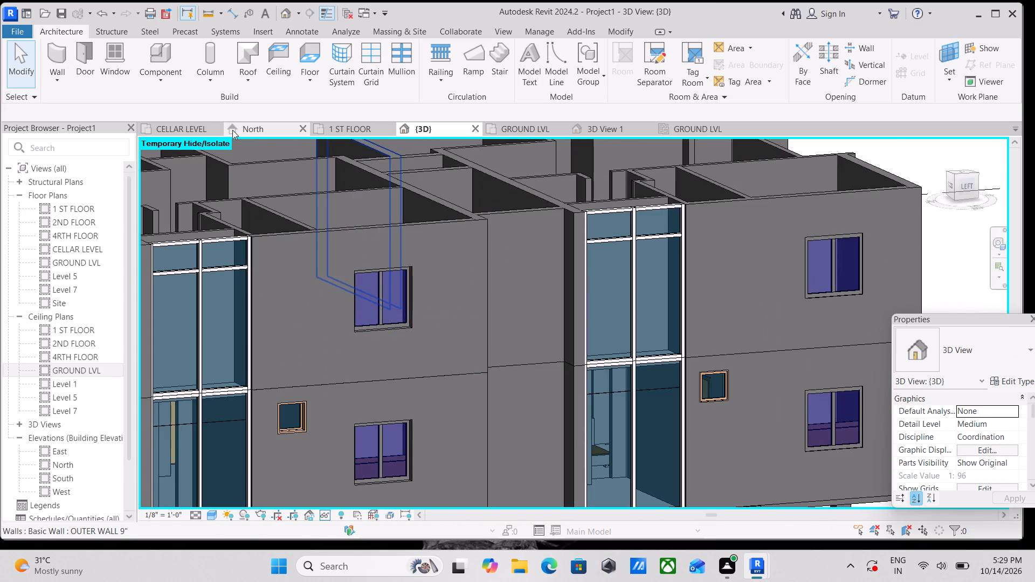
scroll(149, 79, up, 2)
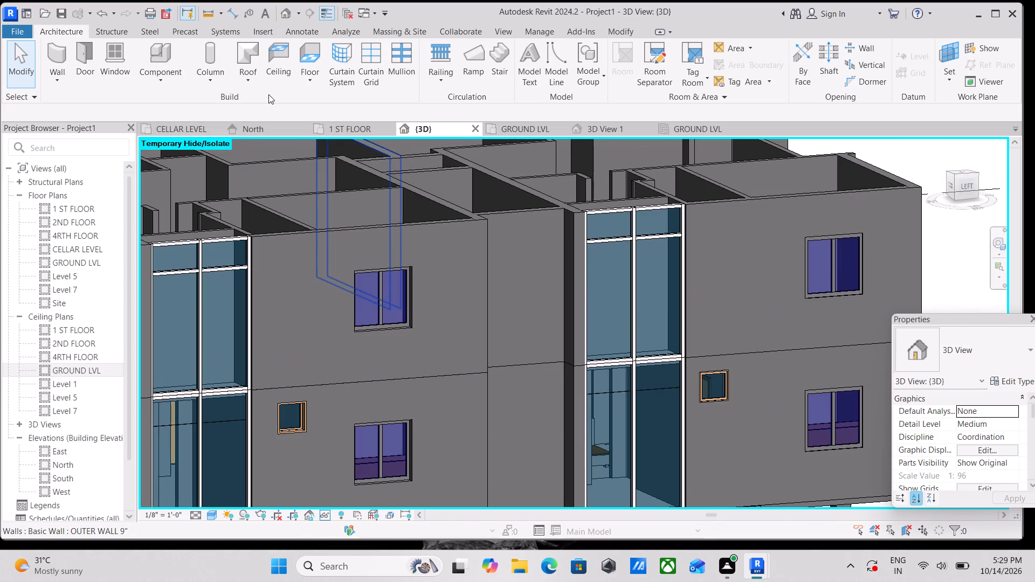
middle_drag(654, 241, 630, 182)
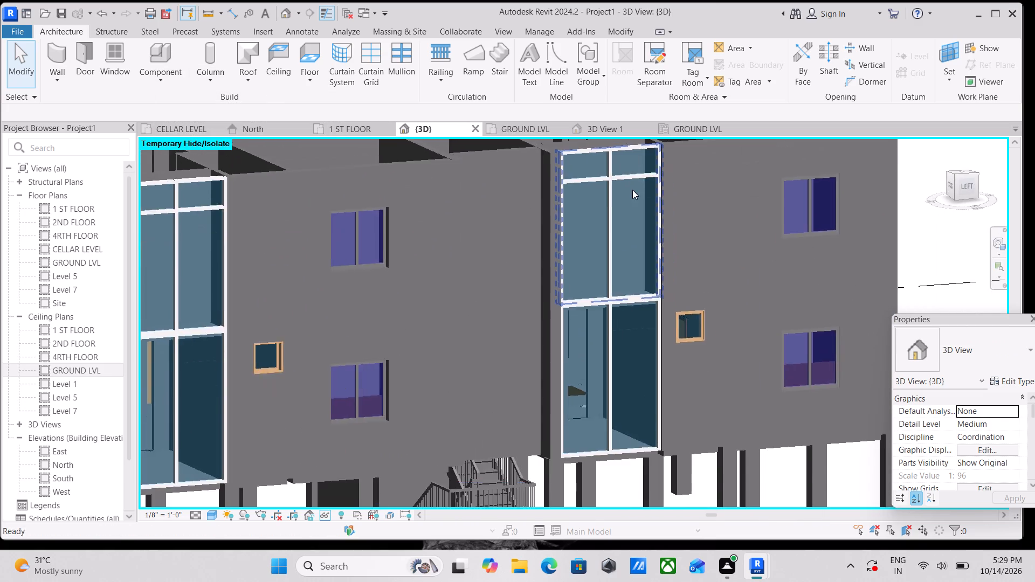
scroll(631, 228, up, 2)
scroll(620, 171, up, 3)
middle_drag(620, 164, 610, 259)
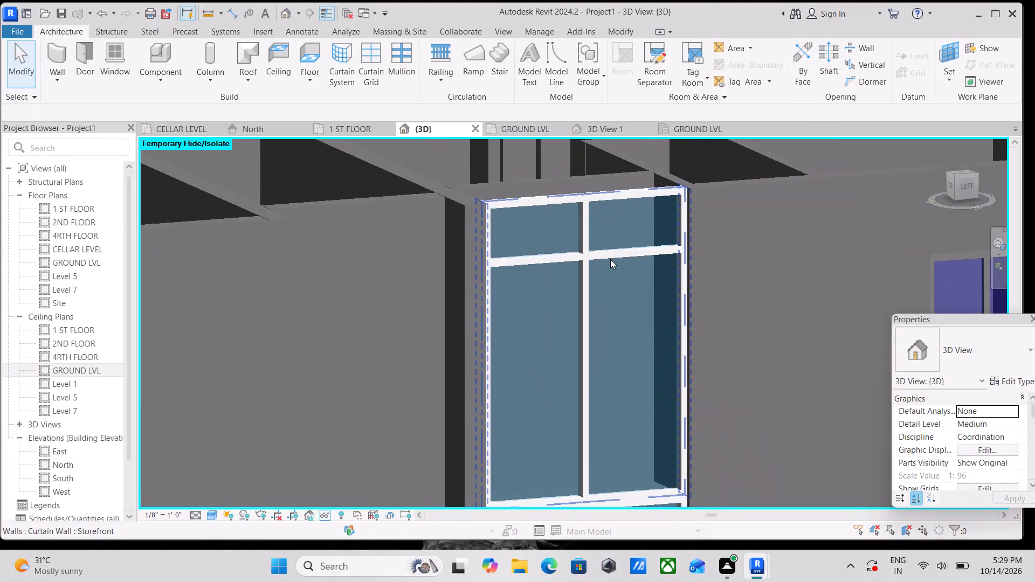
click(610, 252)
click(656, 227)
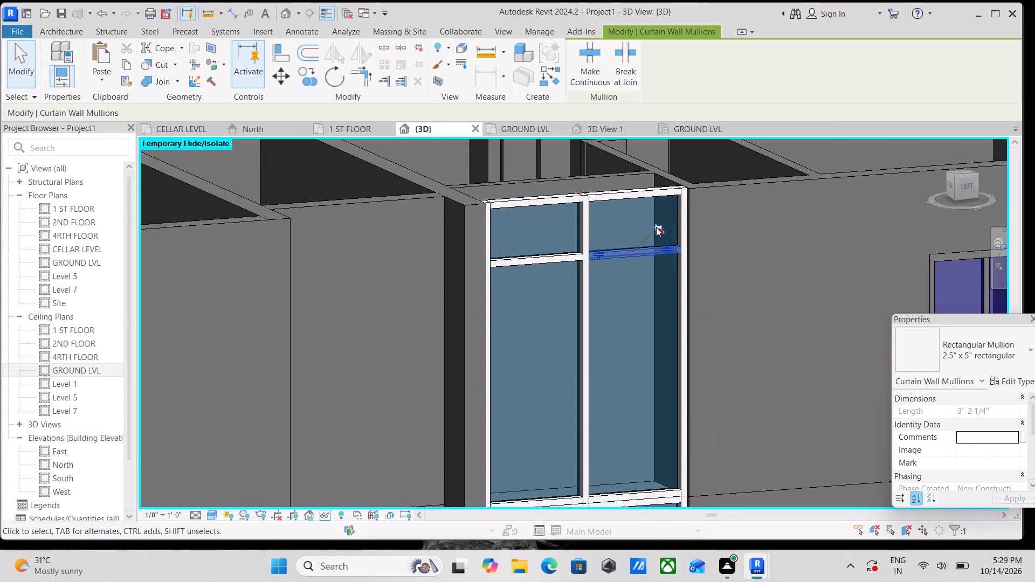
scroll(619, 255, up, 3)
right_click(609, 255)
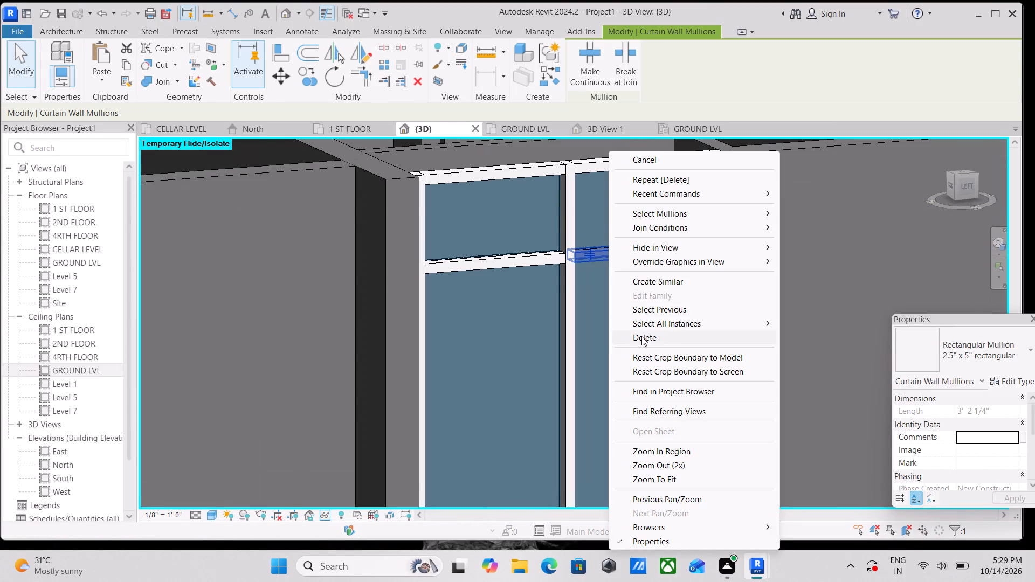
click(641, 336)
Unpin and delete the left intermediate horizontal mullion of the same first-floor curtain wall beside the stair.
click(542, 255)
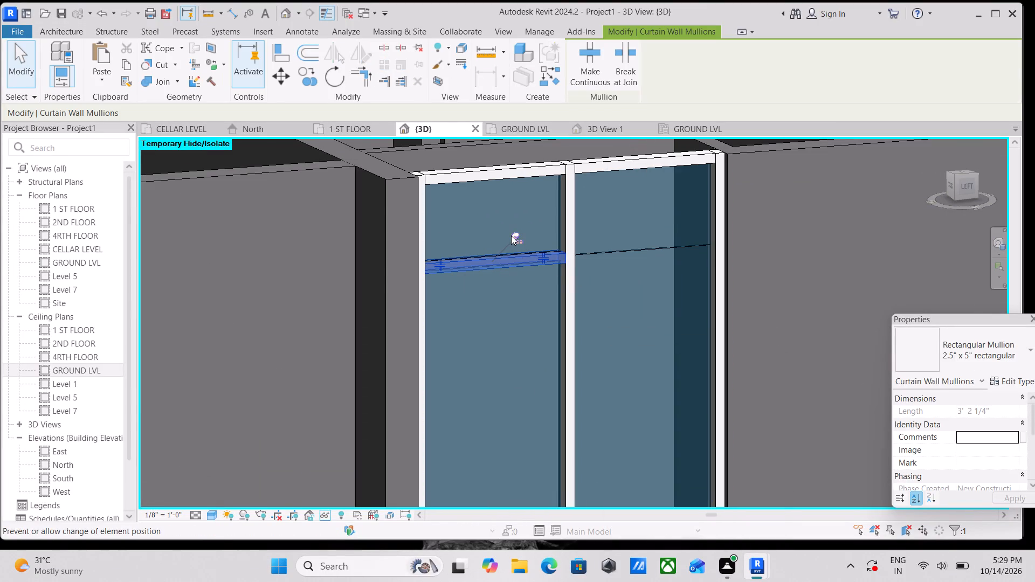
click(512, 235)
right_click(503, 254)
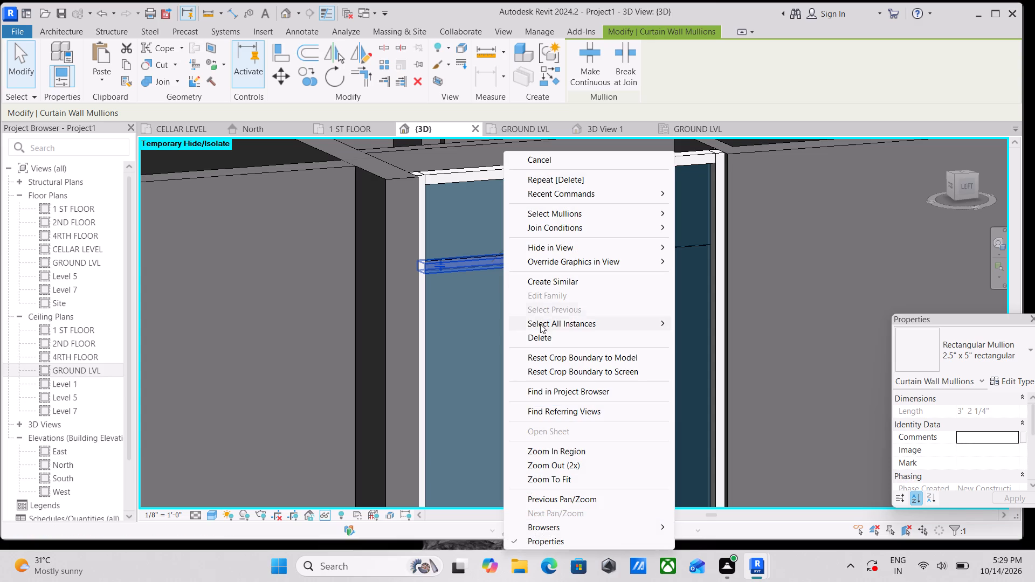
click(542, 336)
Unpin and delete the left intermediate horizontal mullion of the first-floor storefront curtain wall at the BACK-LEFT corner.
scroll(534, 324, down, 7)
middle_drag(501, 317, 633, 227)
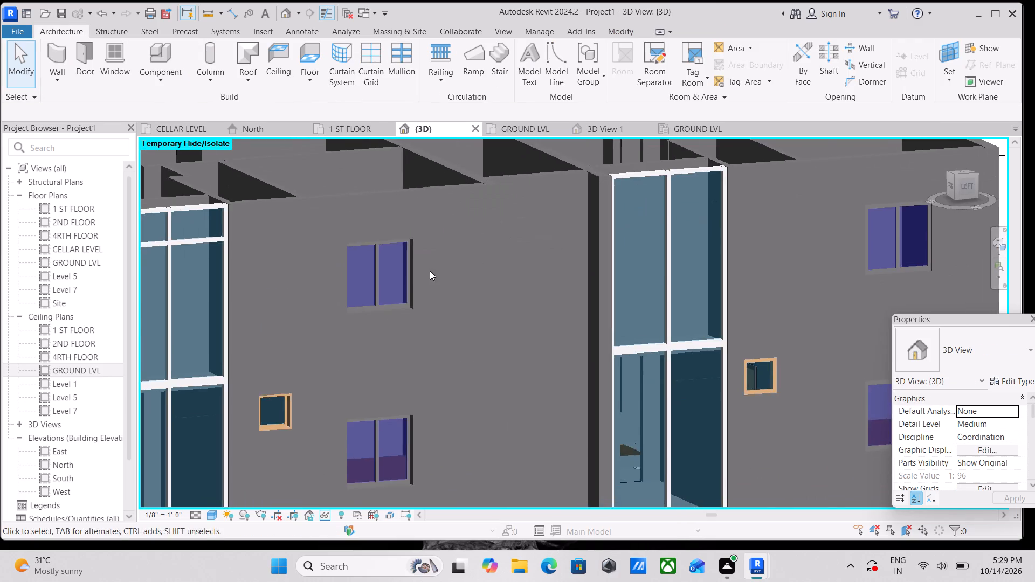
middle_drag(431, 270, 568, 239)
scroll(250, 212, up, 7)
click(283, 219)
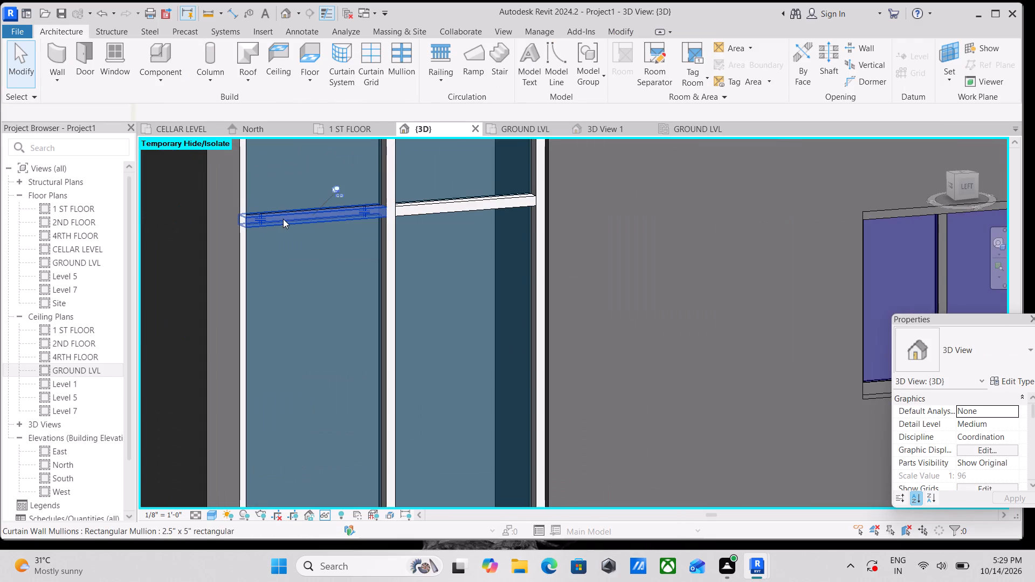
click(337, 189)
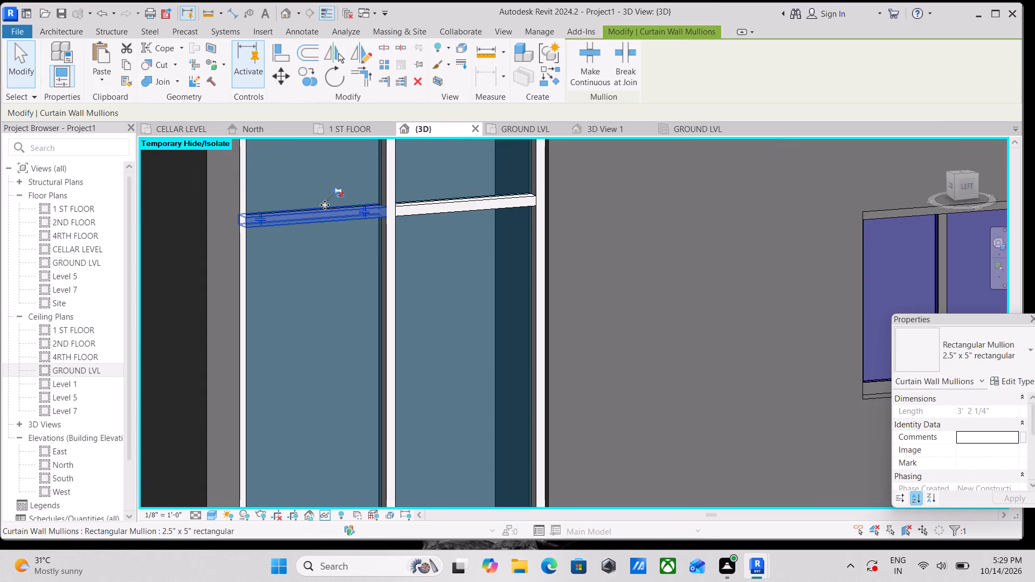
right_click(325, 205)
click(367, 332)
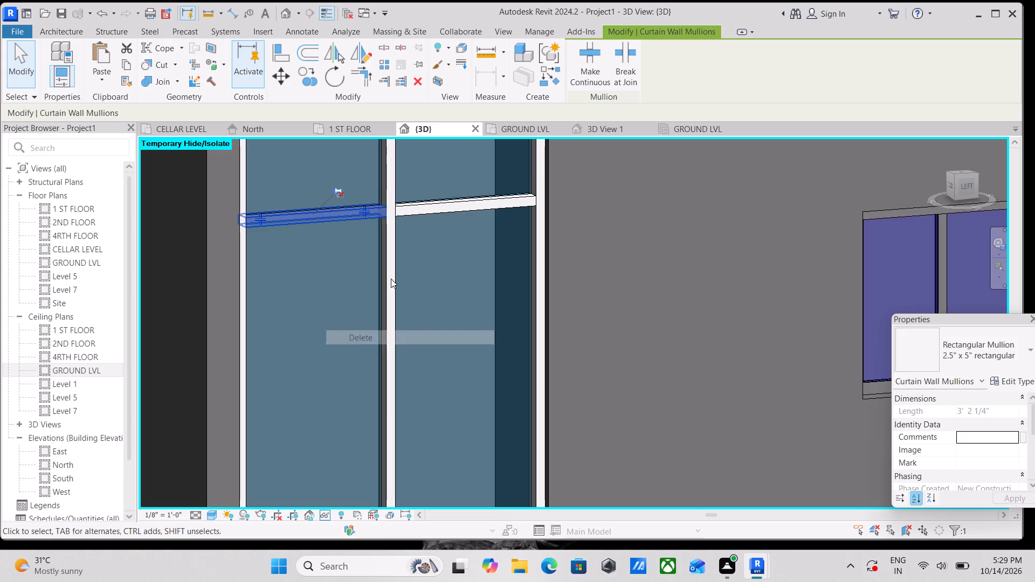
Unpin and delete the matching right intermediate horizontal mullion of the first-floor corner curtain wall.
click(433, 204)
right_click(433, 204)
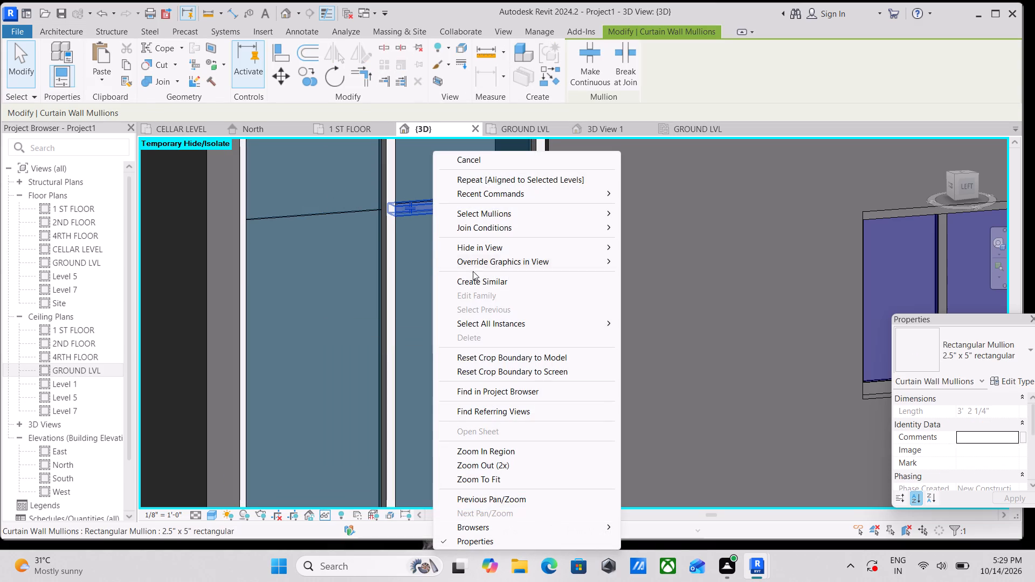
key(Escape)
key(Escape)
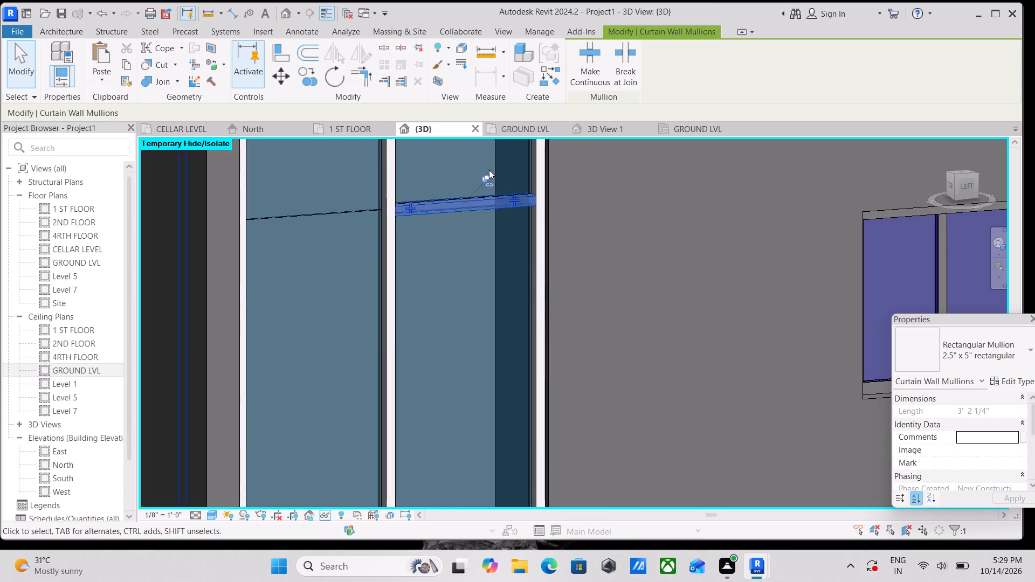
click(487, 178)
right_click(487, 178)
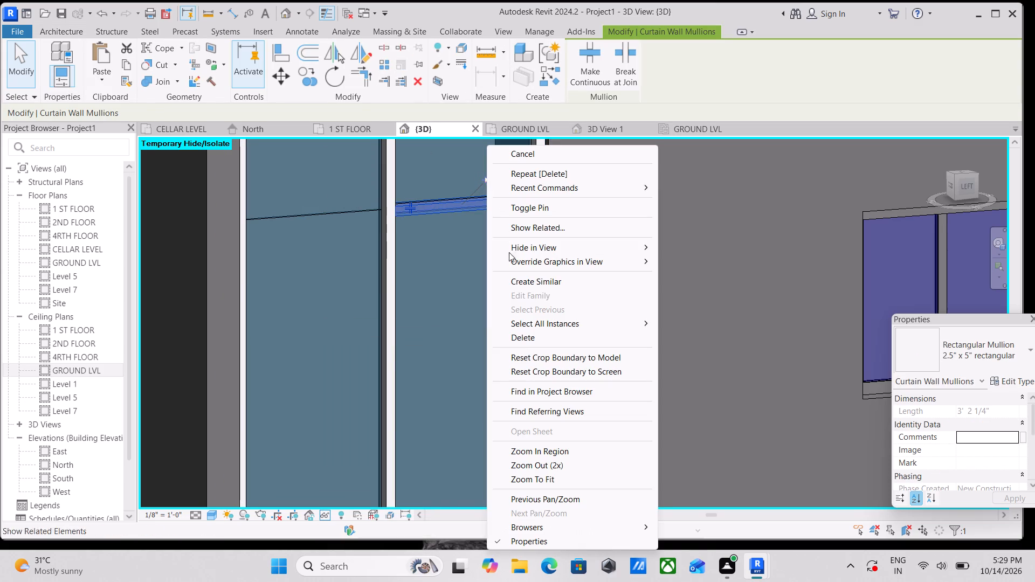
click(517, 336)
Examine the LEFT face's curtain walls on both storeys, then the building's BACK-LEFT corner.
scroll(430, 188, down, 5)
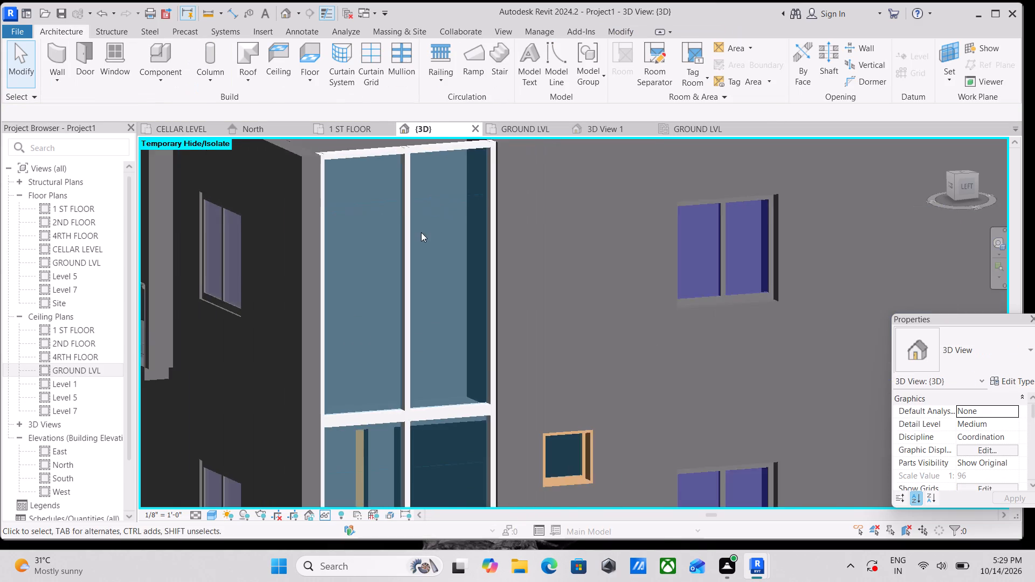
scroll(421, 232, down, 2)
middle_drag(420, 231, 439, 163)
middle_drag(458, 292, 453, 230)
middle_drag(481, 289, 454, 248)
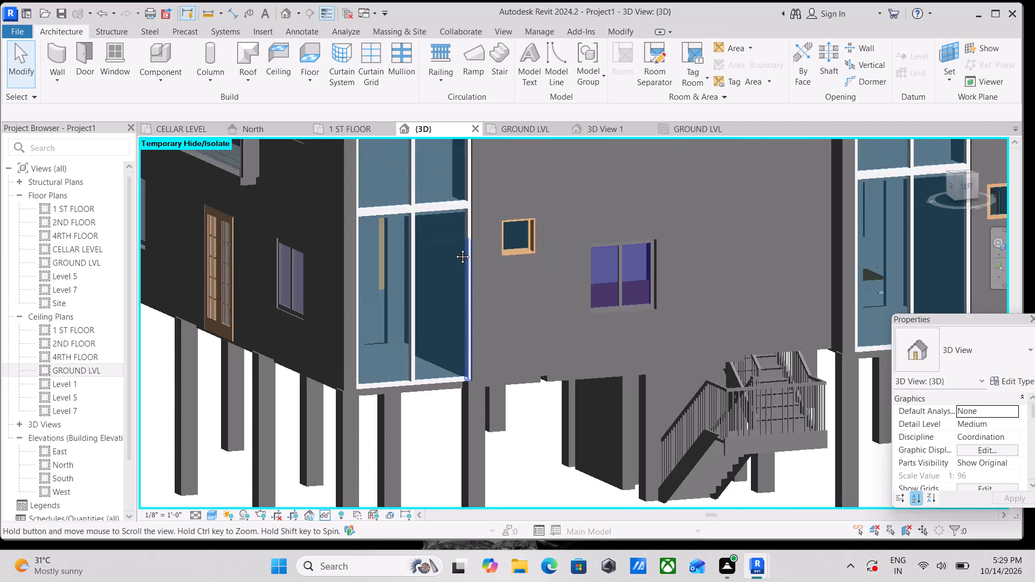
middle_drag(454, 248, 451, 196)
middle_drag(467, 228, 493, 295)
scroll(494, 278, down, 4)
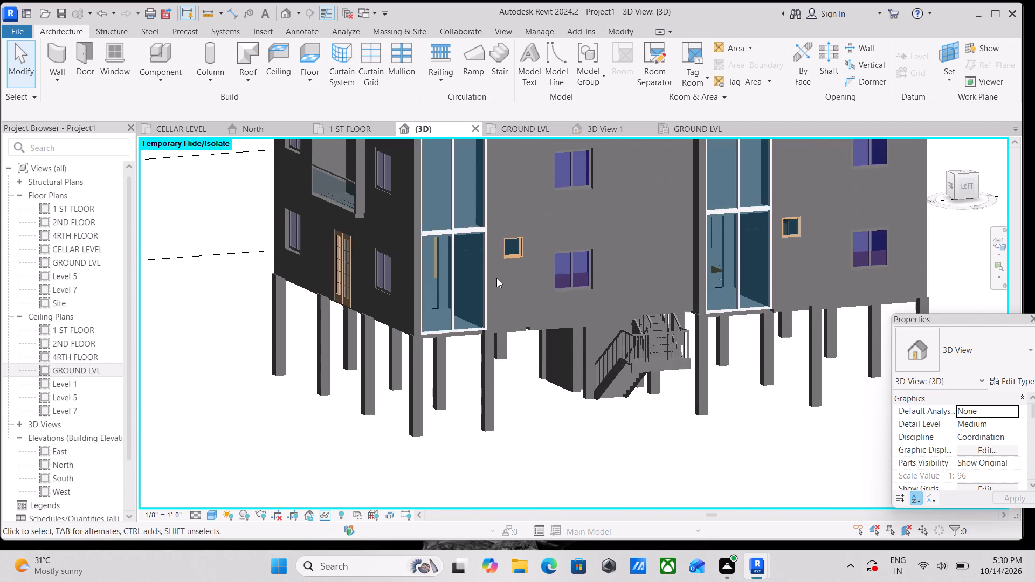
middle_drag(498, 276, 528, 320)
middle_drag(520, 278, 502, 281)
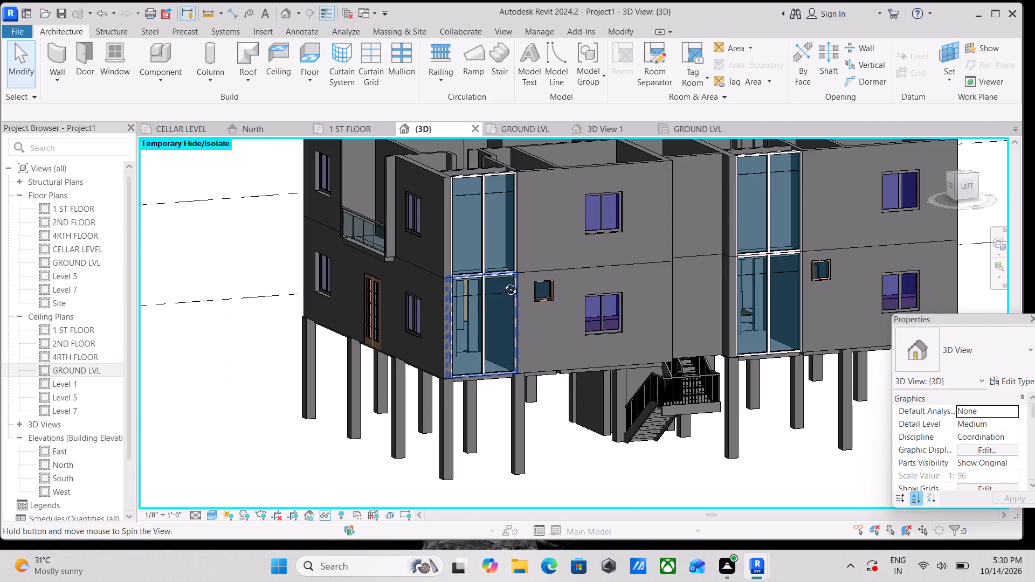
middle_drag(502, 281, 568, 299)
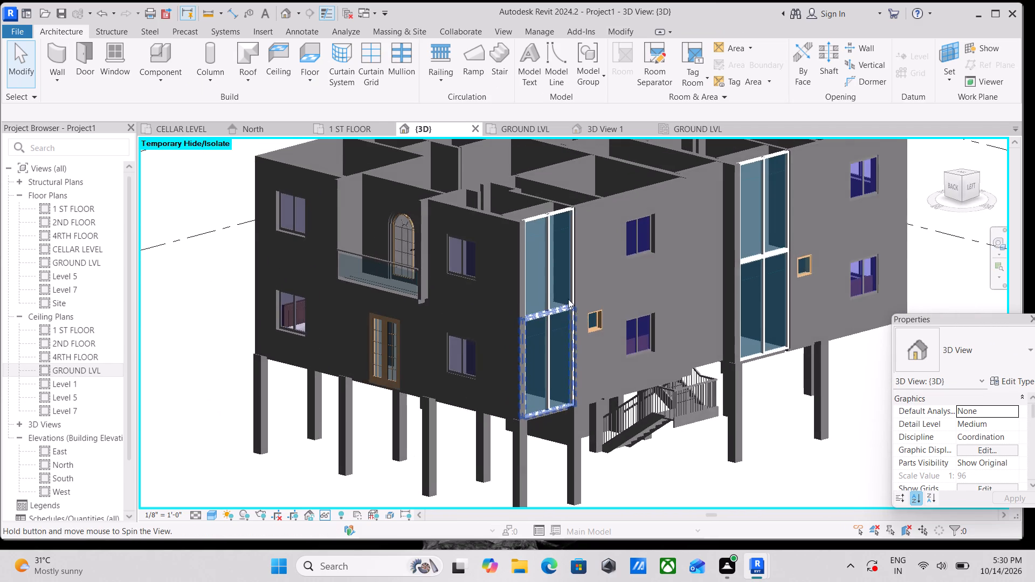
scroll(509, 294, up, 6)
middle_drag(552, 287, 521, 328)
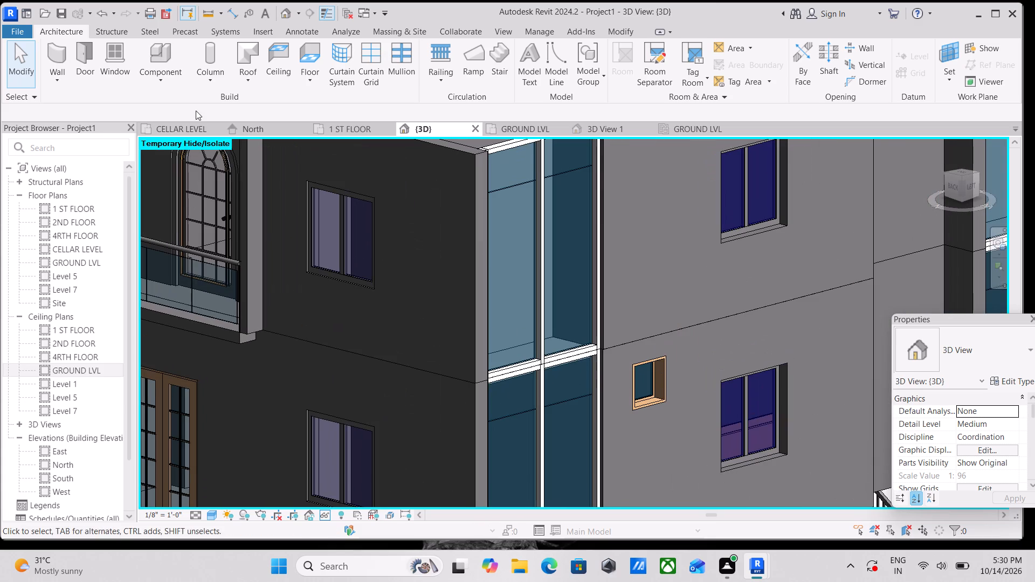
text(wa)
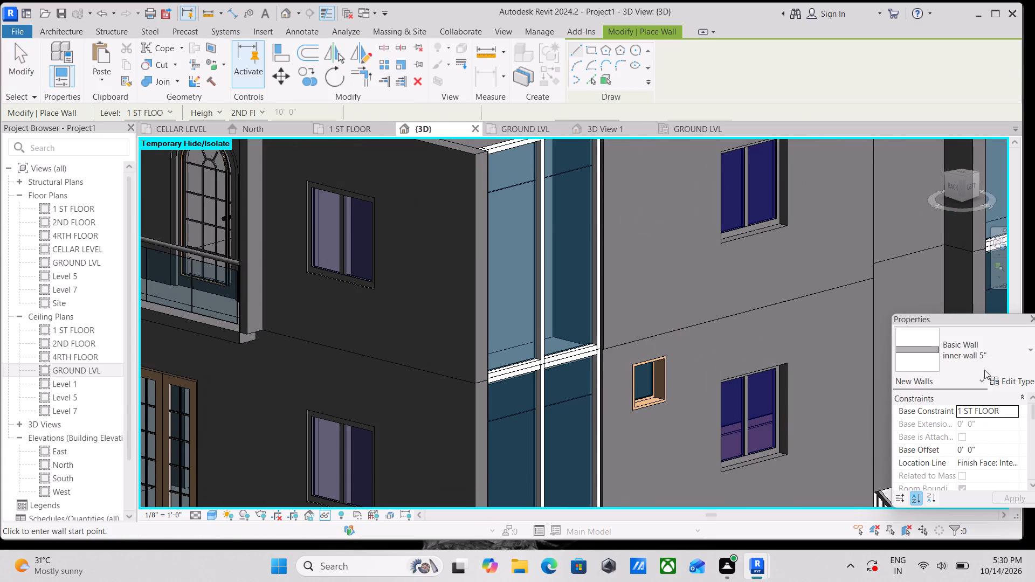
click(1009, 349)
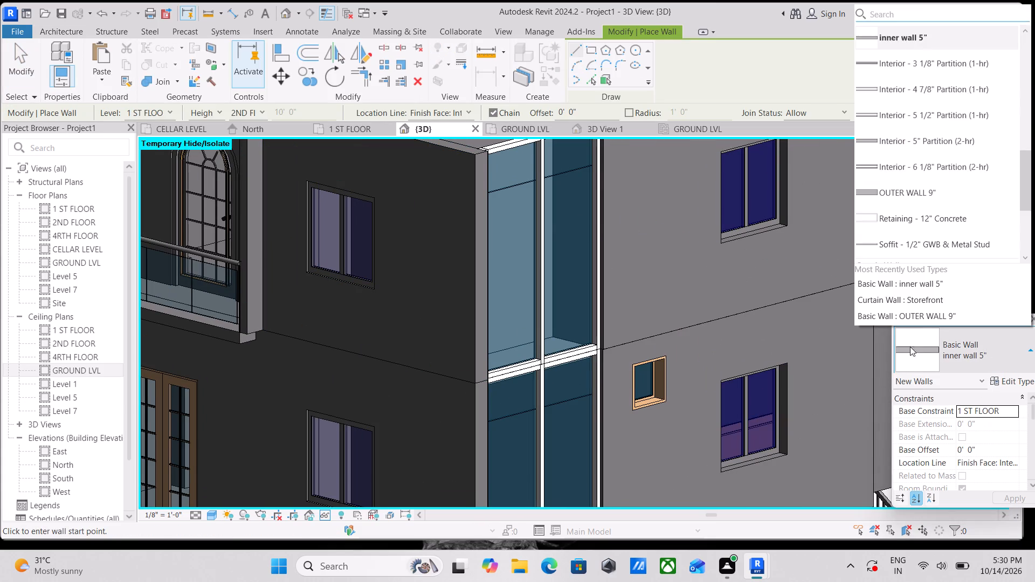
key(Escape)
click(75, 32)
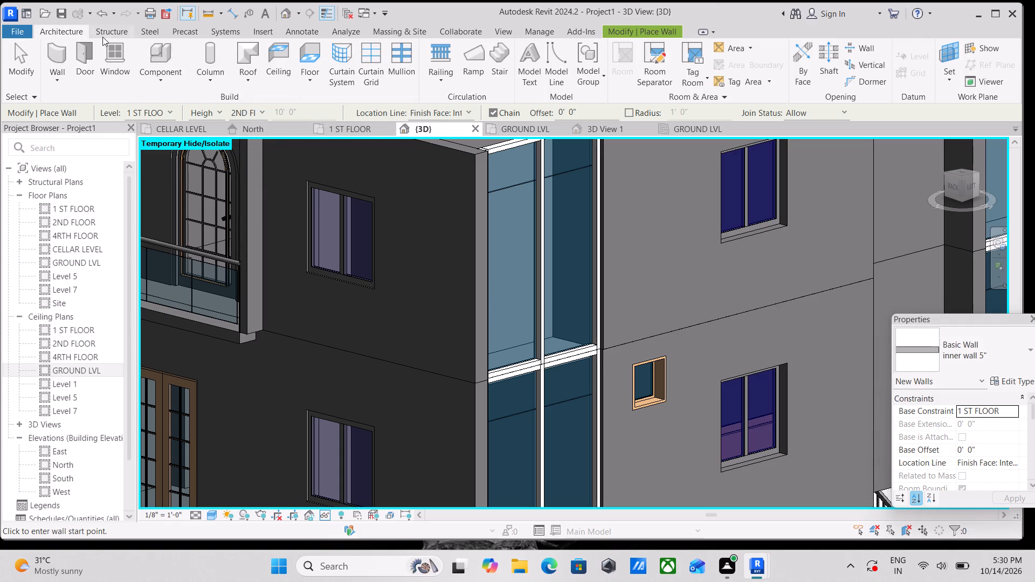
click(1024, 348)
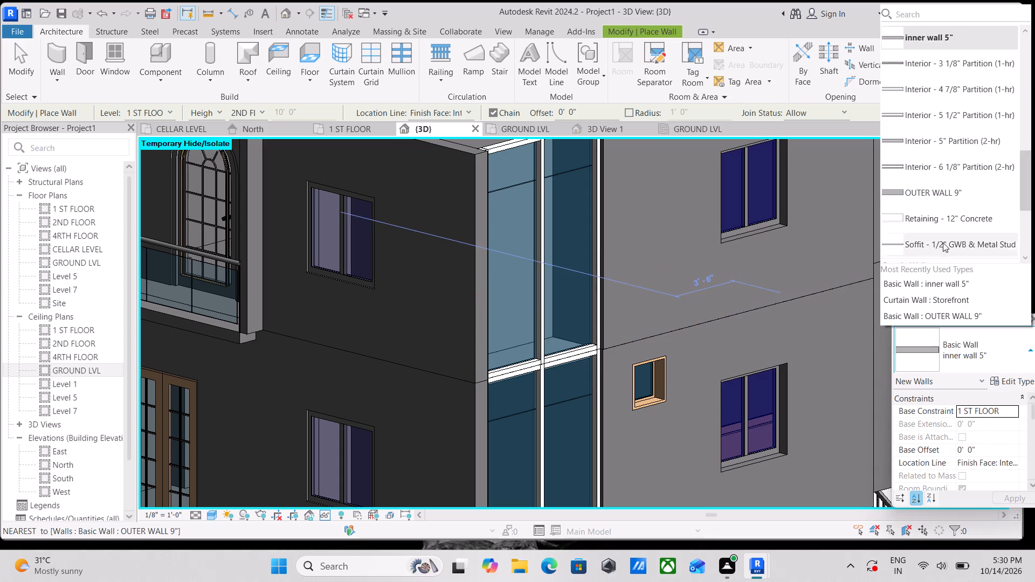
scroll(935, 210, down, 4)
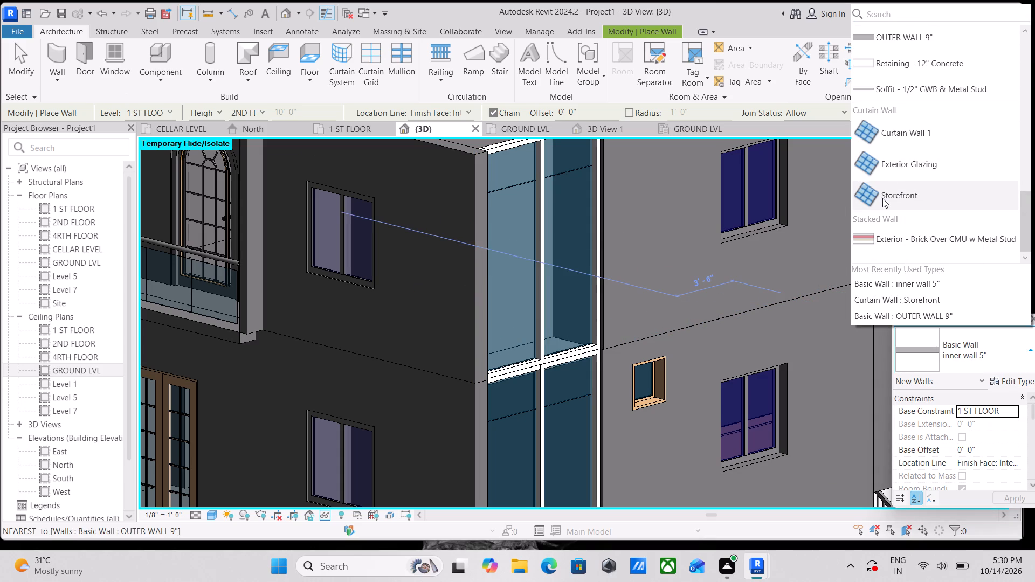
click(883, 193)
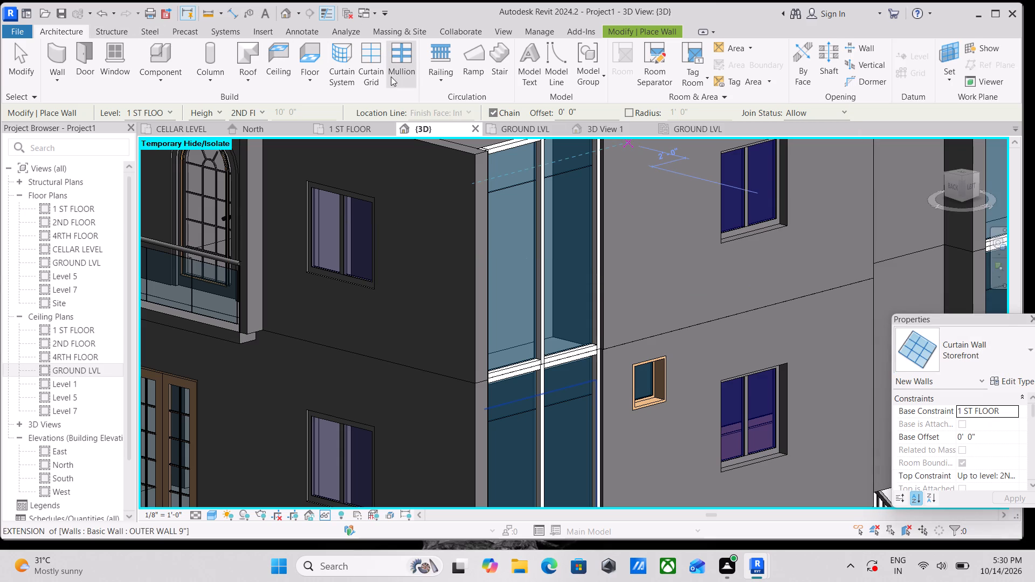
Add a horizontal curtain grid line two-thirds up the lower panels of the ground-level storefront curtain wall at the BACK-LEFT corner.
click(369, 71)
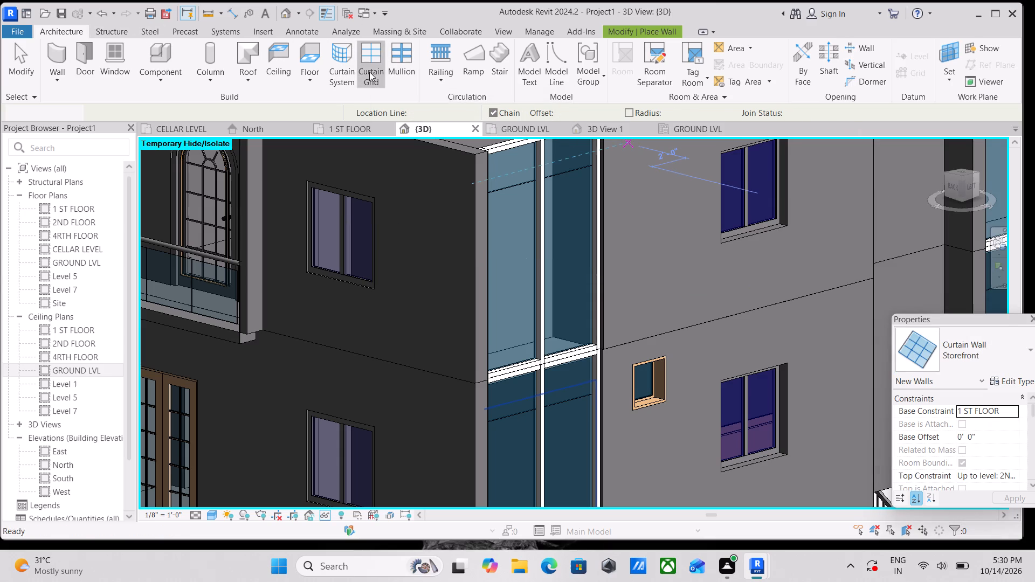
middle_drag(575, 342, 494, 216)
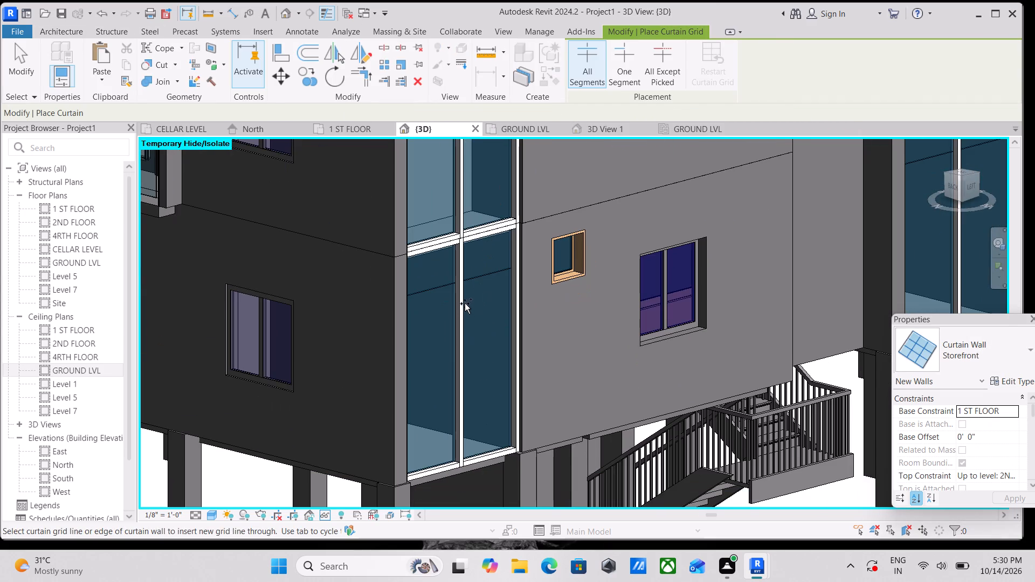
scroll(446, 301, up, 2)
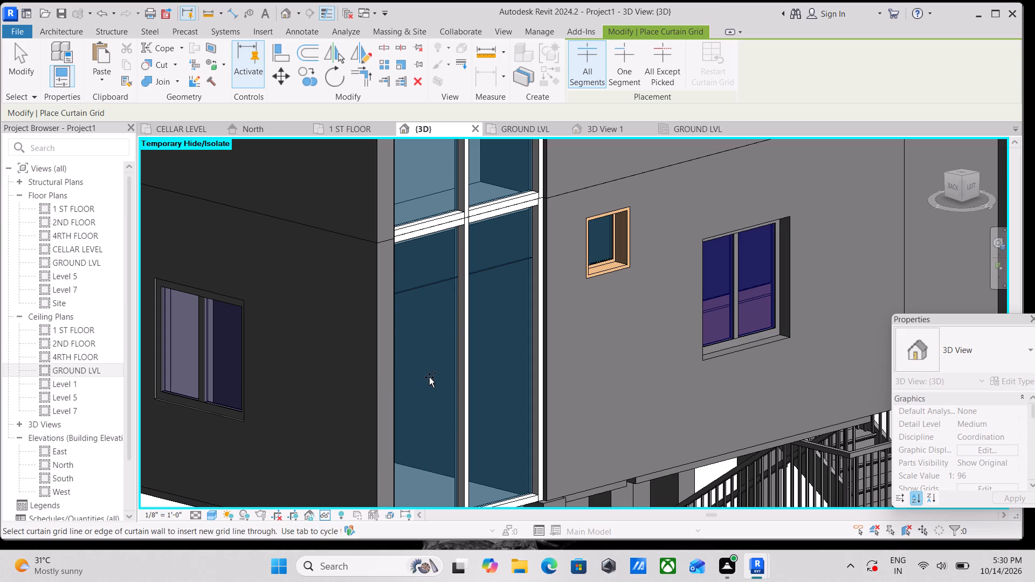
shift+middle_drag(433, 378, 415, 427)
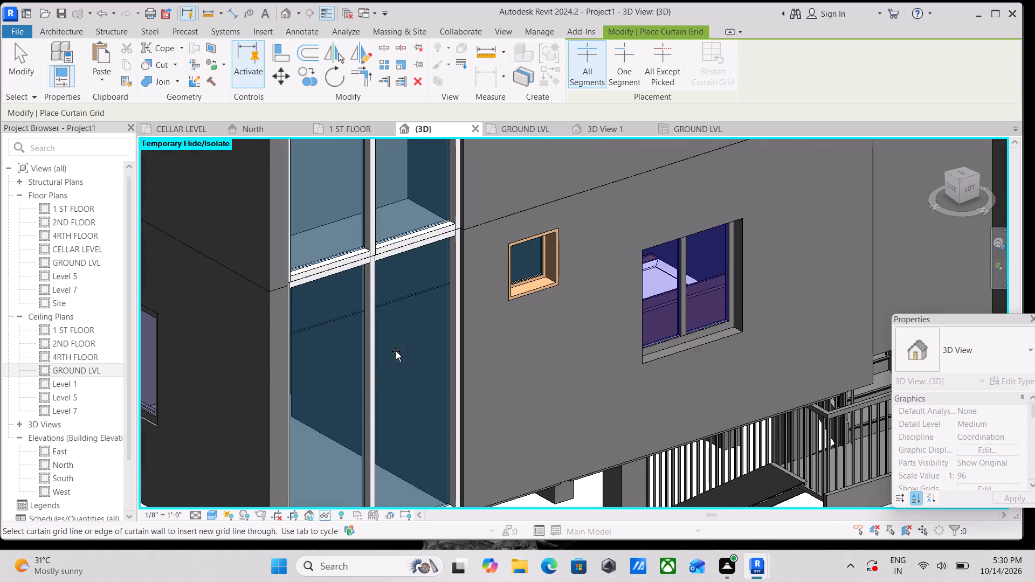
scroll(366, 375, down, 2)
click(360, 389)
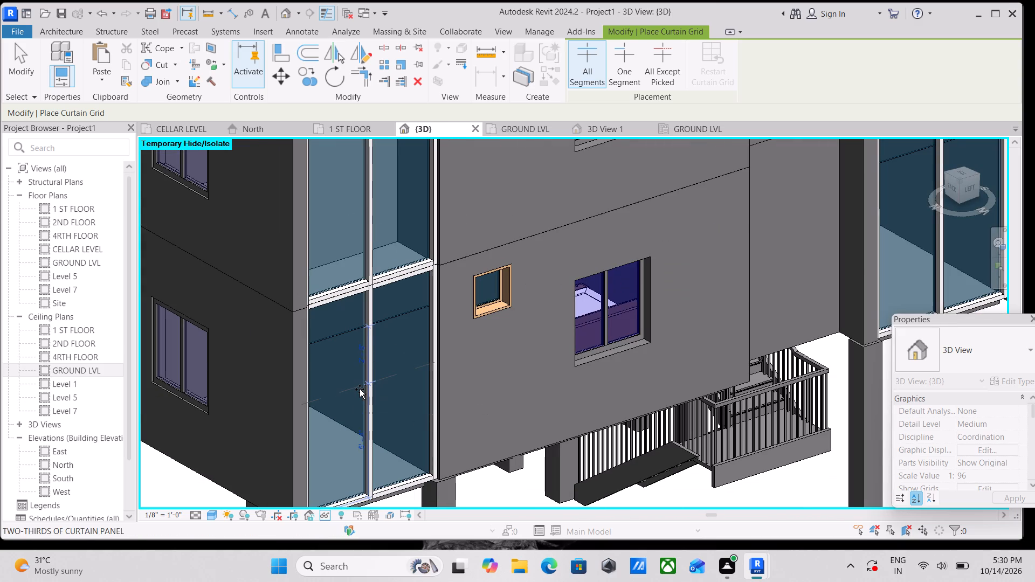
Add a horizontal curtain grid line at the midpoint of the first-floor corner curtain wall's lower panels, 4'-0" above their base.
scroll(360, 389, down, 3)
scroll(423, 390, down, 1)
middle_drag(444, 384, 371, 369)
scroll(377, 280, up, 3)
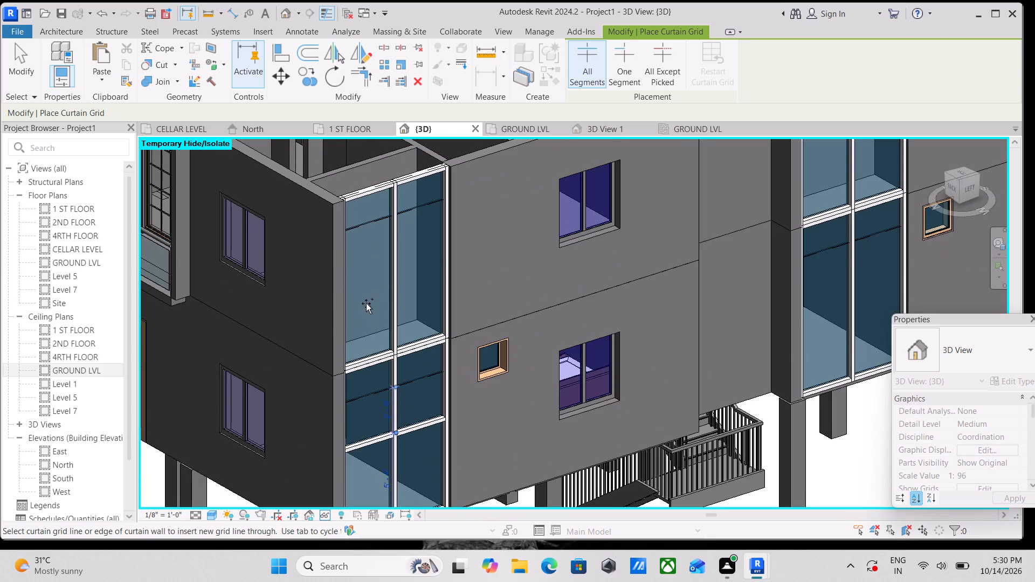
scroll(364, 276, up, 3)
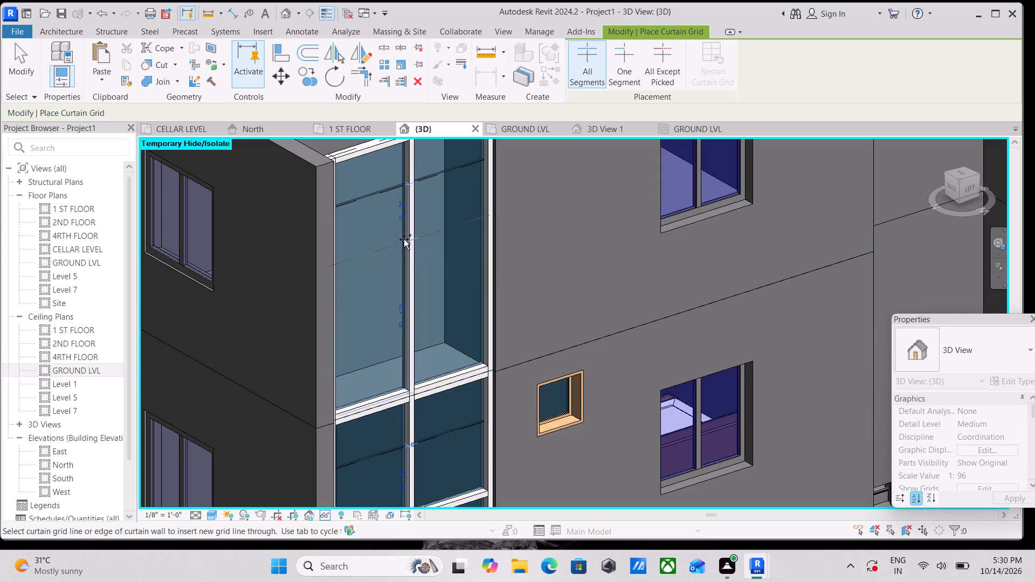
click(399, 285)
scroll(430, 292, down, 2)
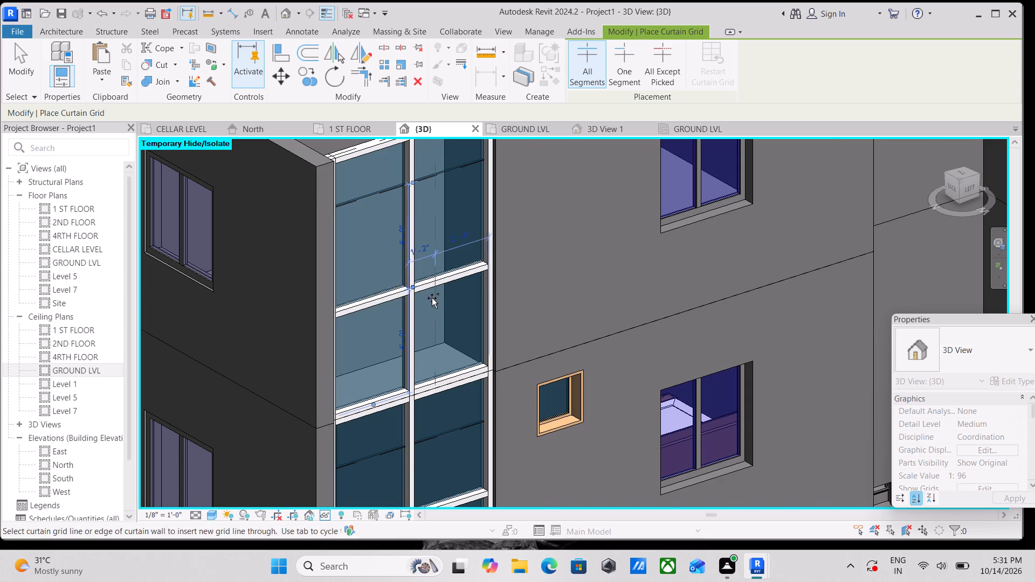
scroll(444, 309, down, 3)
shift+middle_drag(488, 345, 416, 231)
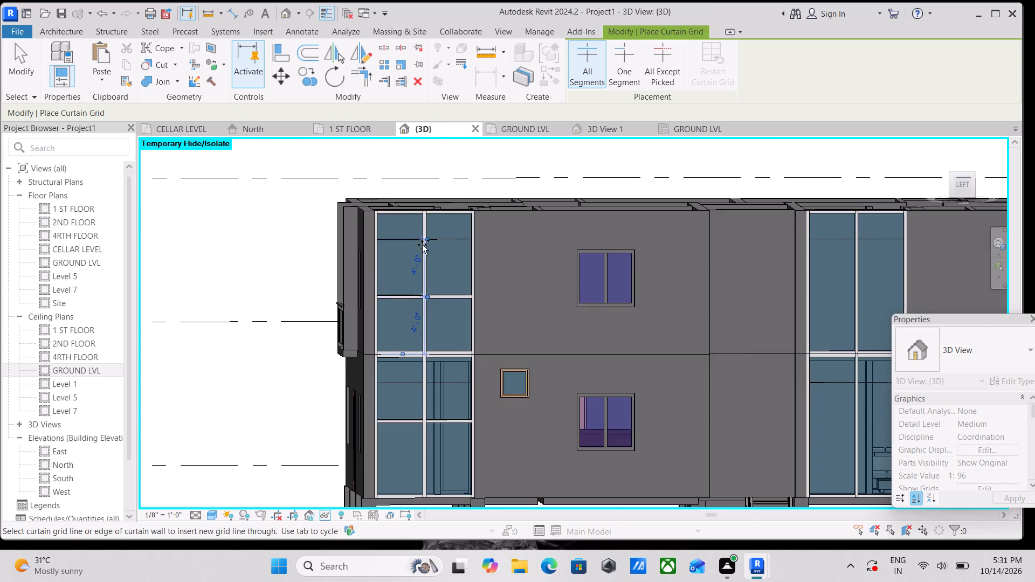
scroll(425, 268, up, 7)
key(Escape)
key(Escape)
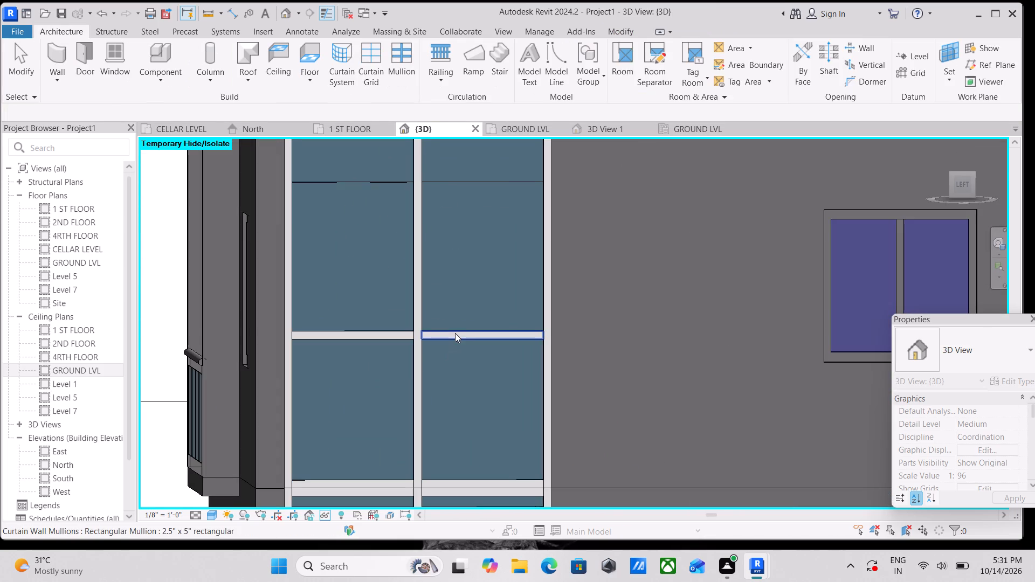
Unpin and delete both horizontal mullions along the new midpoint grid line of the first-floor corner curtain wall.
click(455, 333)
click(505, 311)
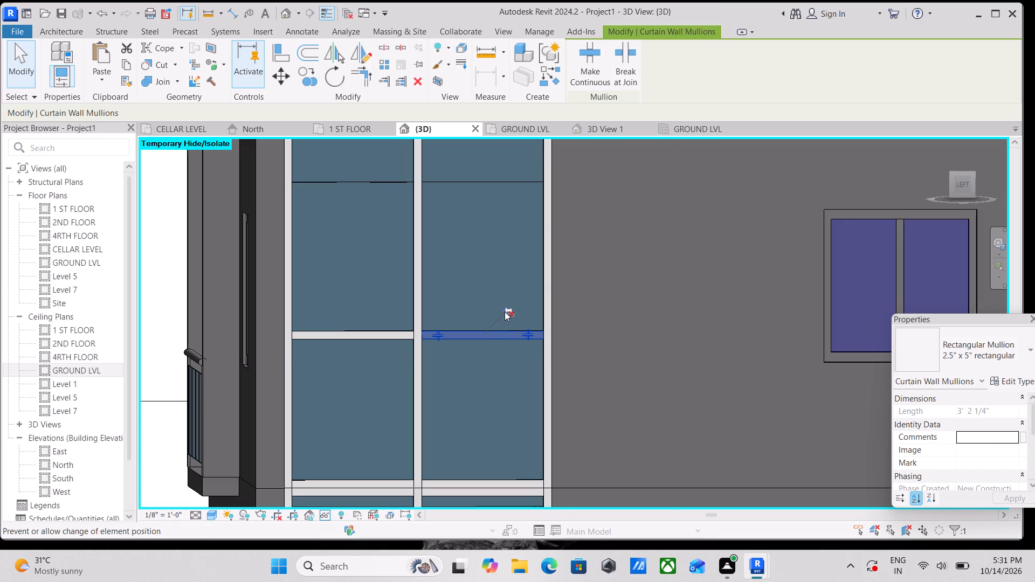
right_click(505, 311)
click(531, 343)
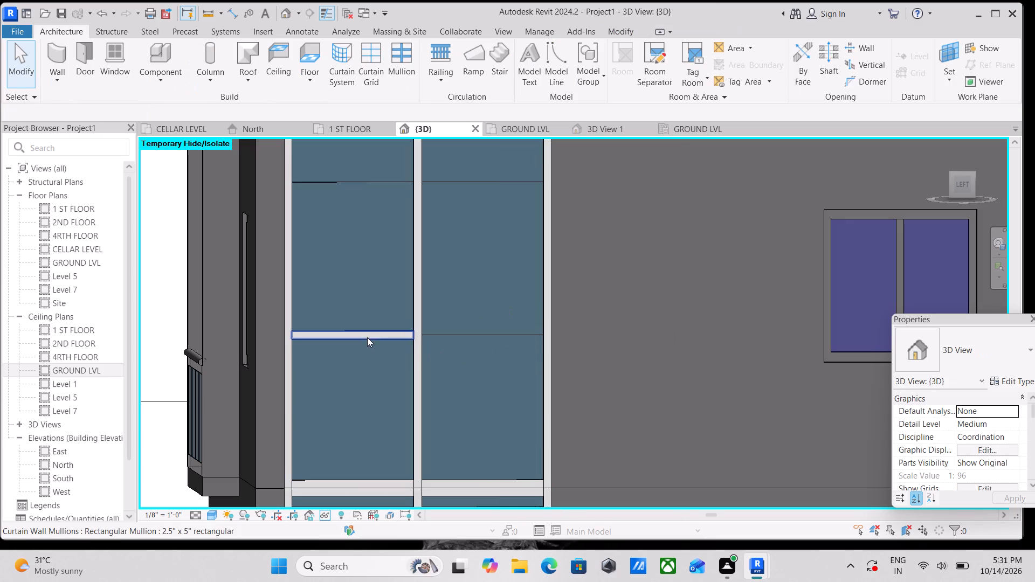
click(367, 334)
right_click(367, 334)
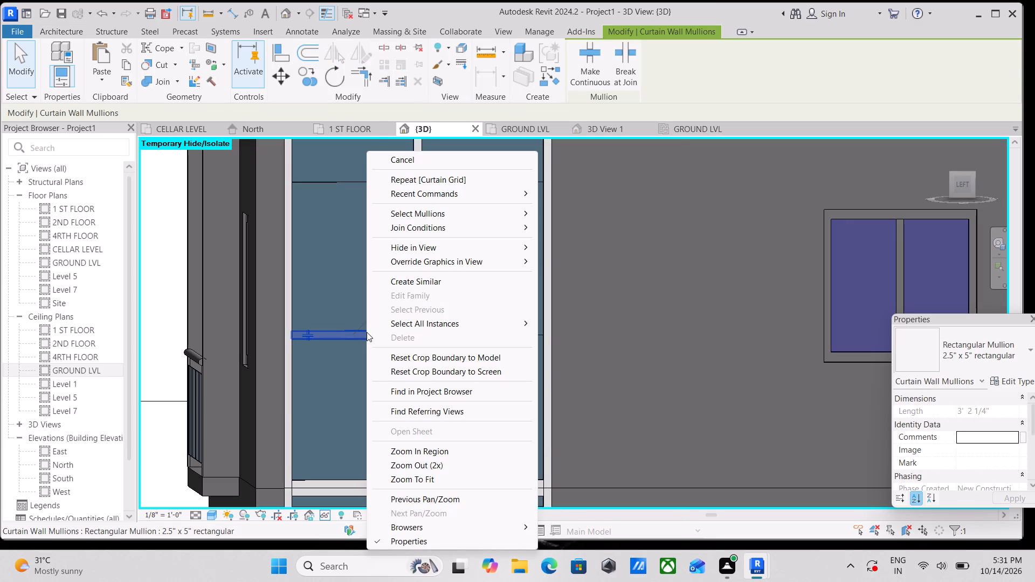
key(Escape)
click(380, 308)
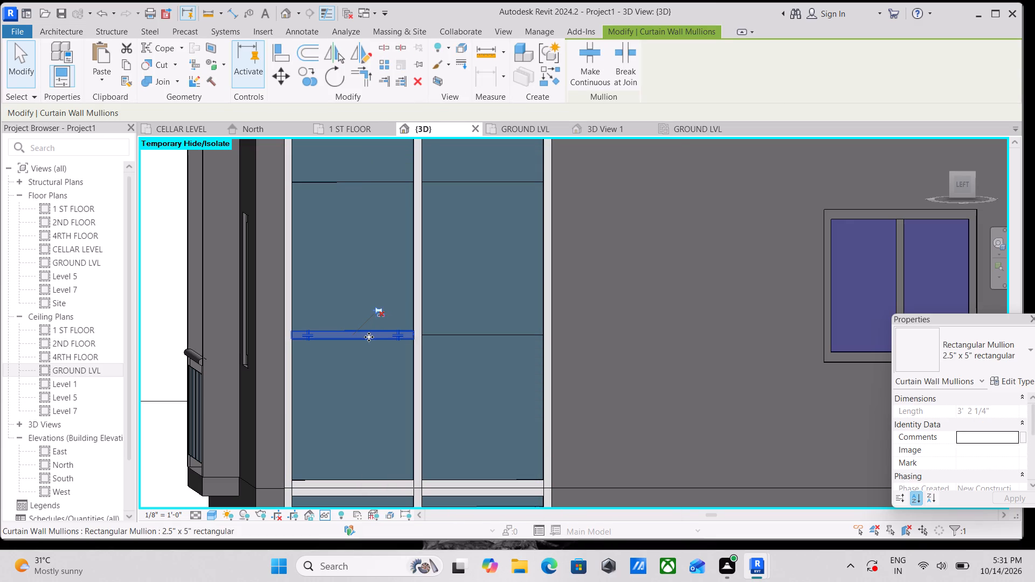
right_click(368, 337)
click(404, 336)
Unpin and delete both horizontal mullions along the new grid line of the ground-level corner curtain wall.
scroll(404, 336, down, 5)
middle_drag(404, 336, 404, 336)
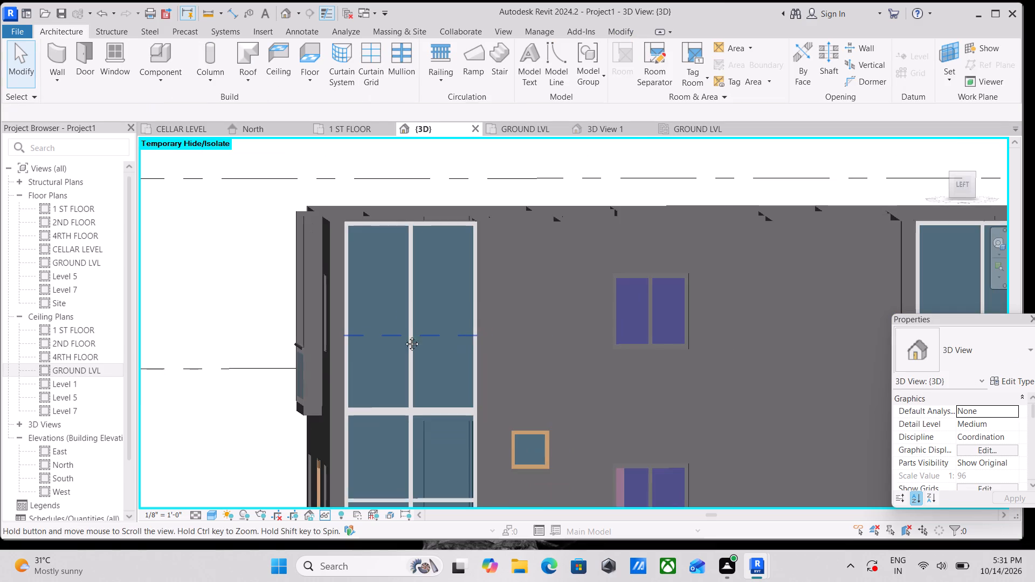
middle_drag(404, 336, 408, 260)
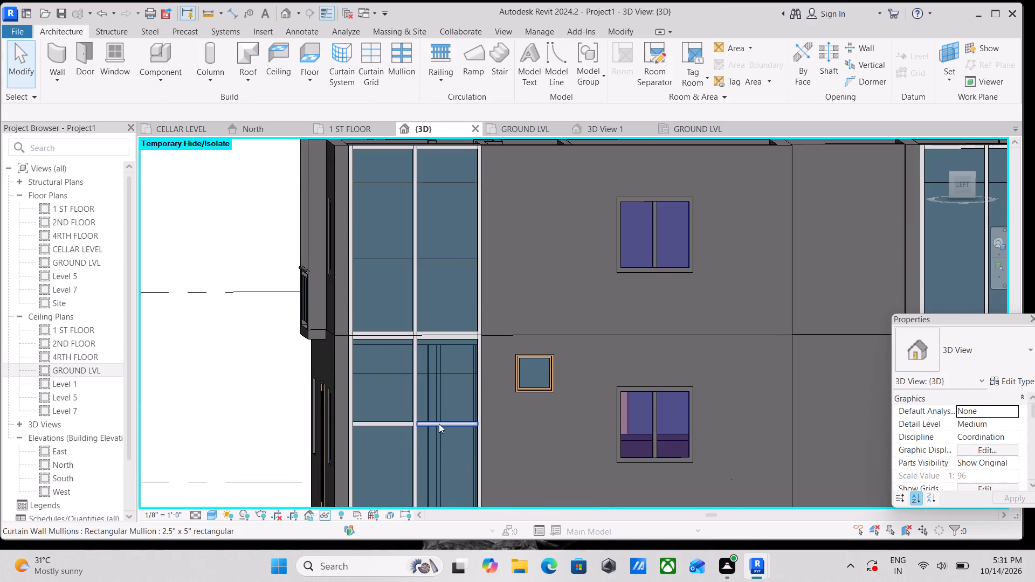
click(439, 424)
scroll(456, 413, up, 4)
click(482, 390)
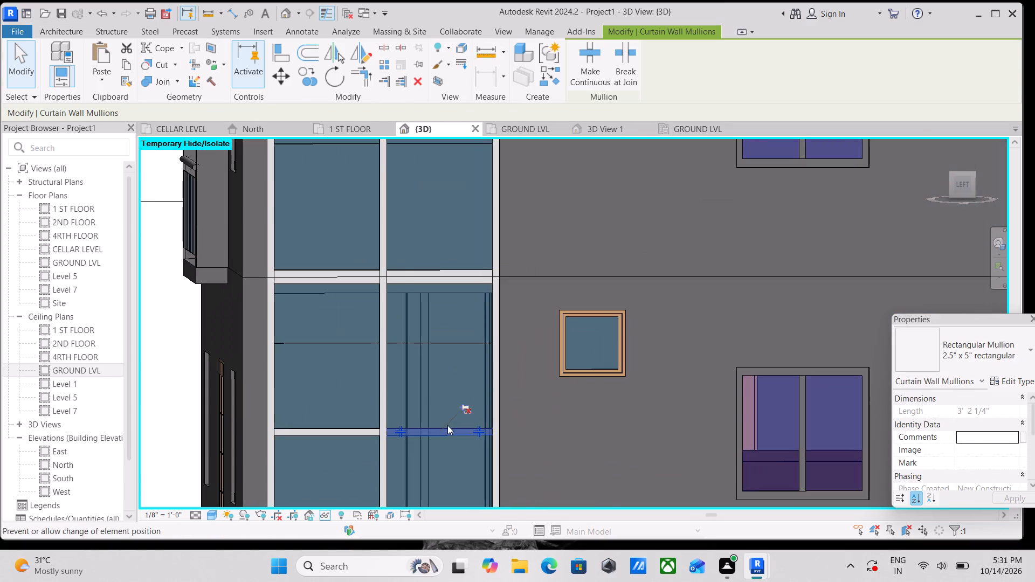
scroll(418, 442, up, 3)
right_click(413, 429)
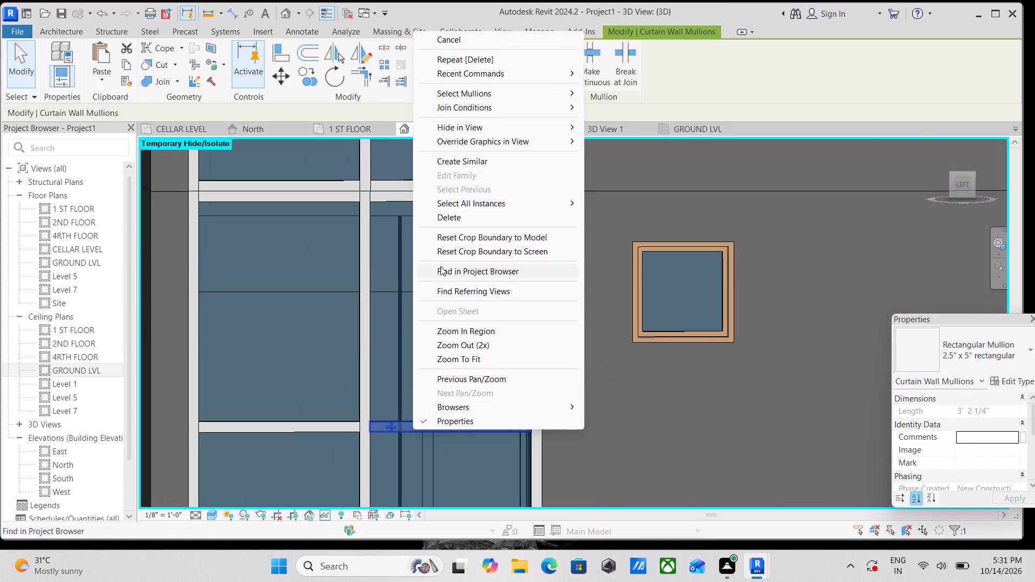
click(446, 215)
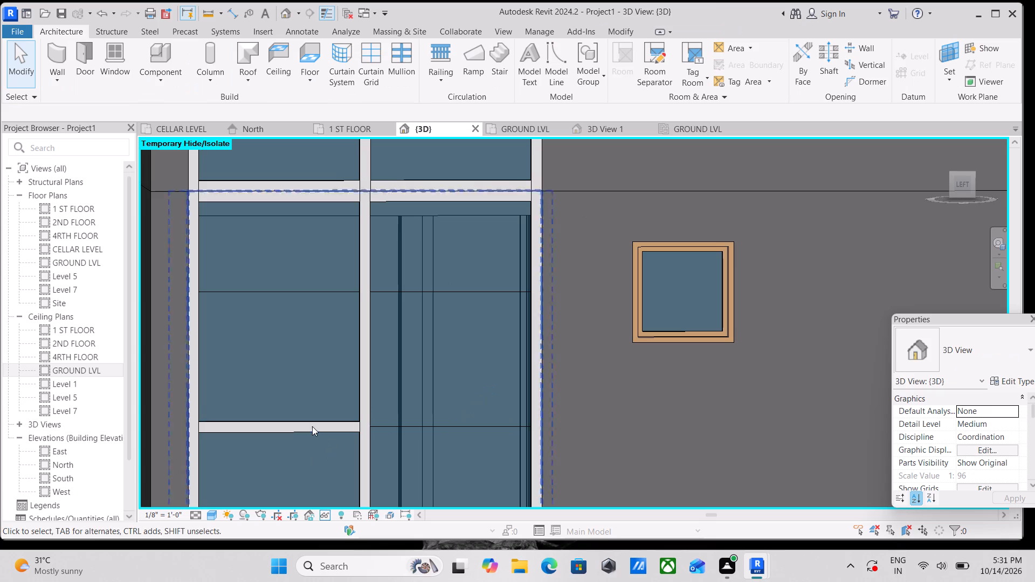
click(312, 426)
click(303, 397)
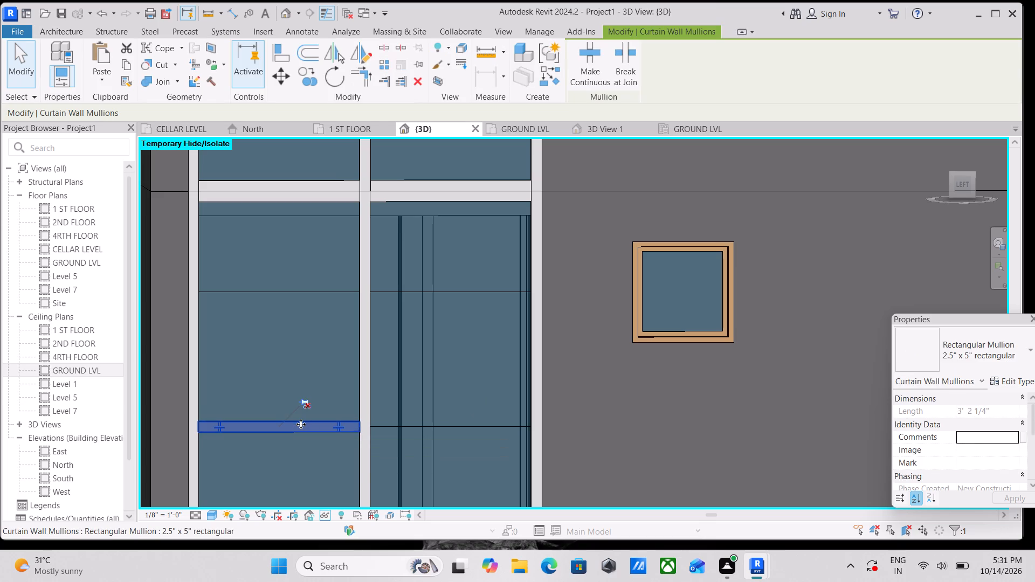
right_click(301, 425)
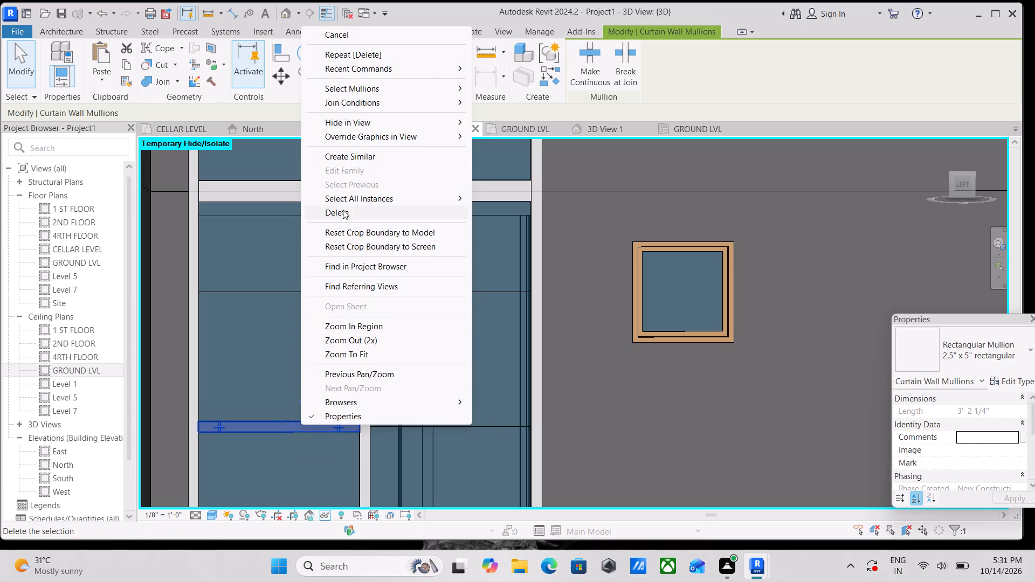
click(343, 210)
Examine the two stacked corner curtain walls from straight on and from an oblique raised angle.
scroll(372, 308, down, 4)
middle_drag(376, 320, 387, 382)
middle_drag(397, 237, 398, 244)
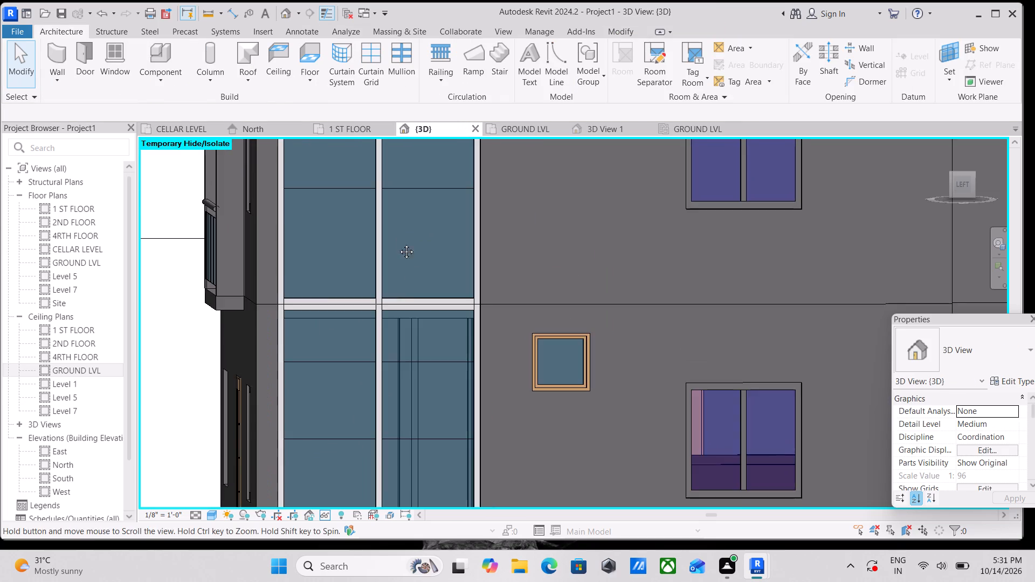
middle_drag(398, 244, 404, 300)
middle_drag(408, 278, 432, 205)
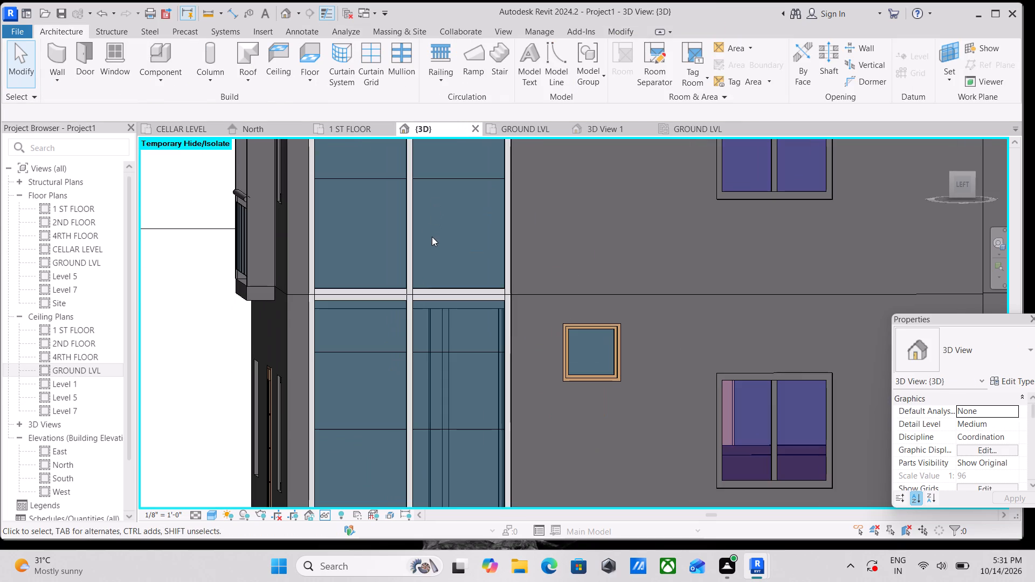
shift+middle_drag(443, 280, 418, 392)
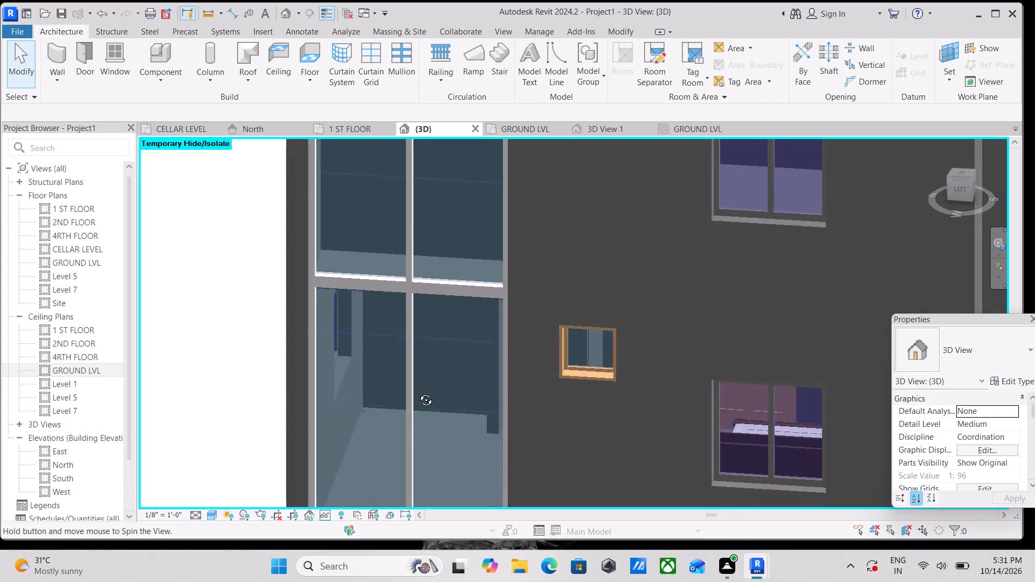
shift+middle_drag(418, 392, 411, 398)
scroll(337, 428, up, 1)
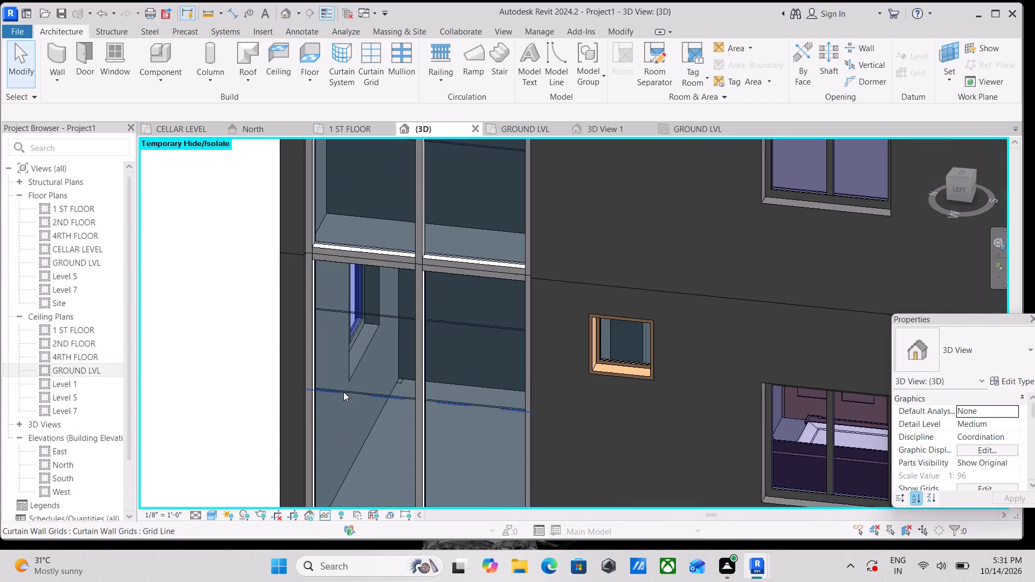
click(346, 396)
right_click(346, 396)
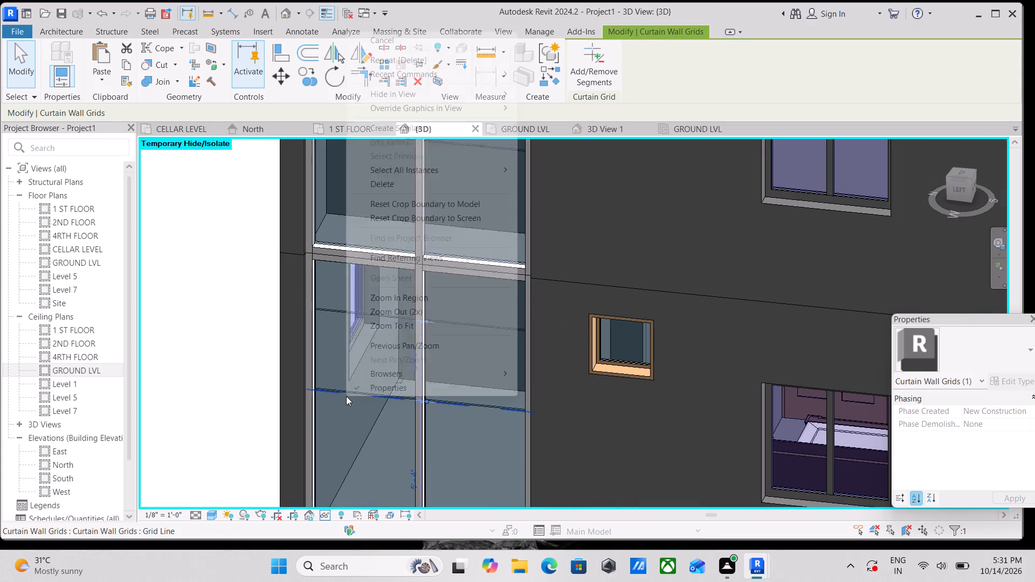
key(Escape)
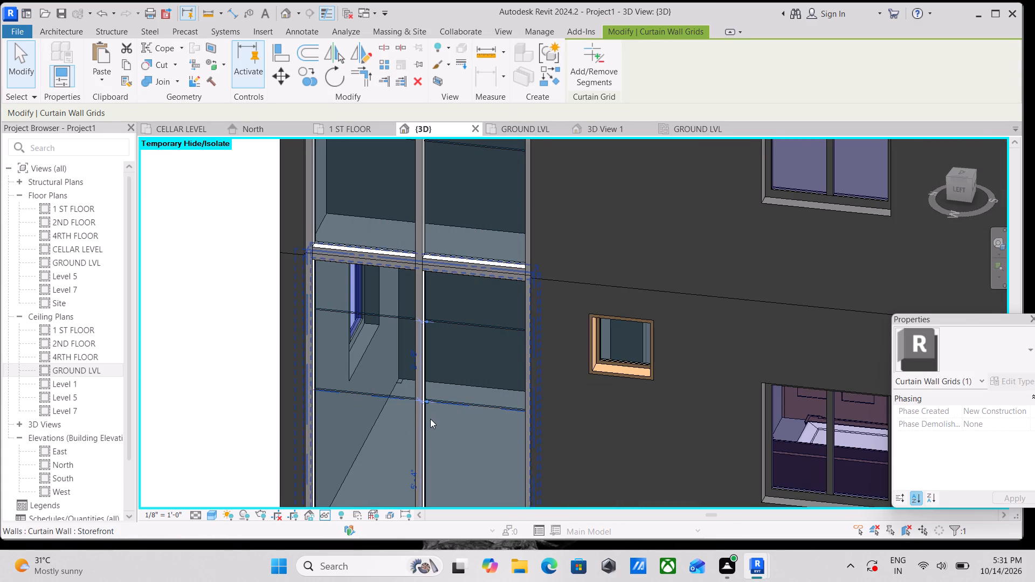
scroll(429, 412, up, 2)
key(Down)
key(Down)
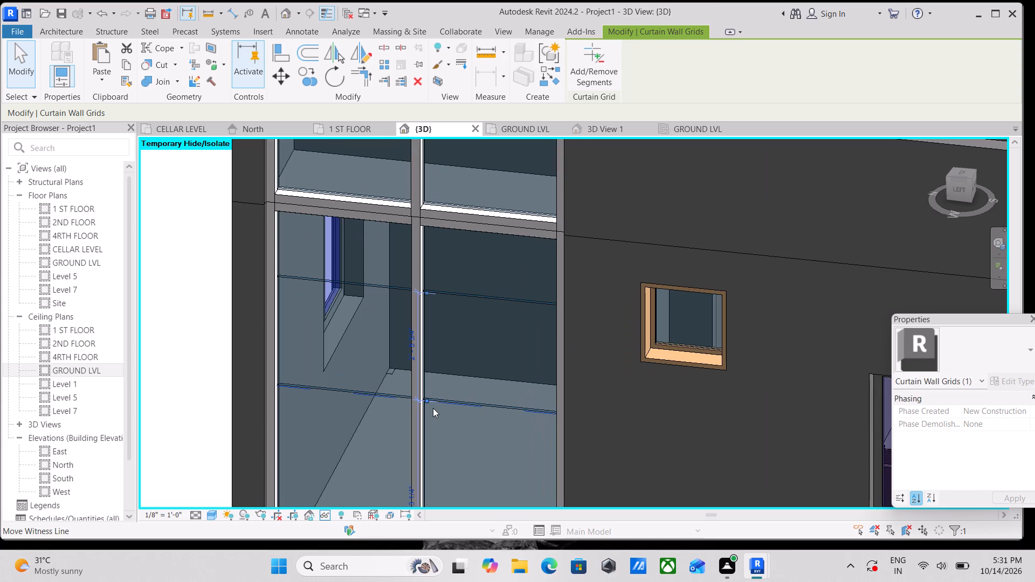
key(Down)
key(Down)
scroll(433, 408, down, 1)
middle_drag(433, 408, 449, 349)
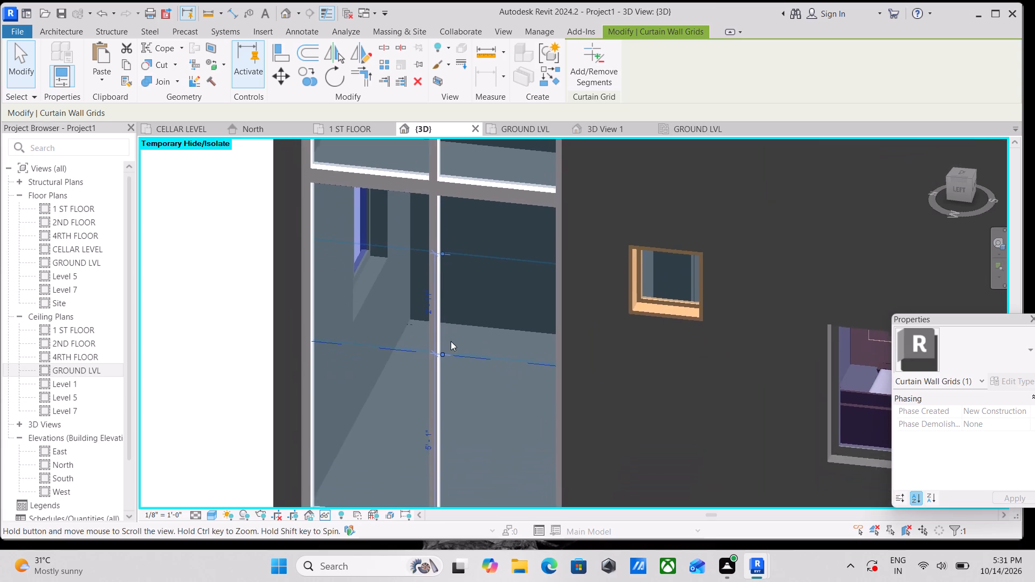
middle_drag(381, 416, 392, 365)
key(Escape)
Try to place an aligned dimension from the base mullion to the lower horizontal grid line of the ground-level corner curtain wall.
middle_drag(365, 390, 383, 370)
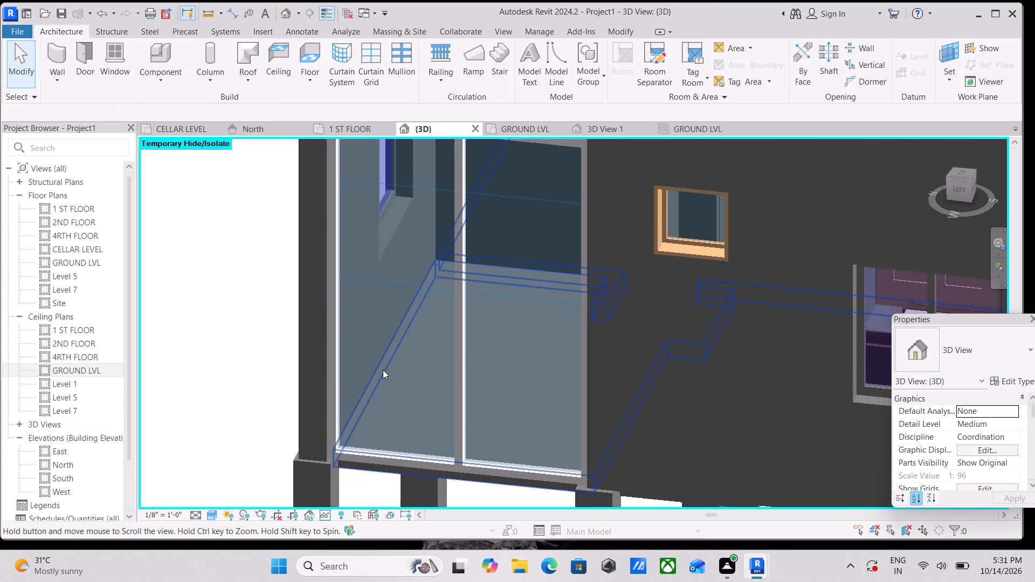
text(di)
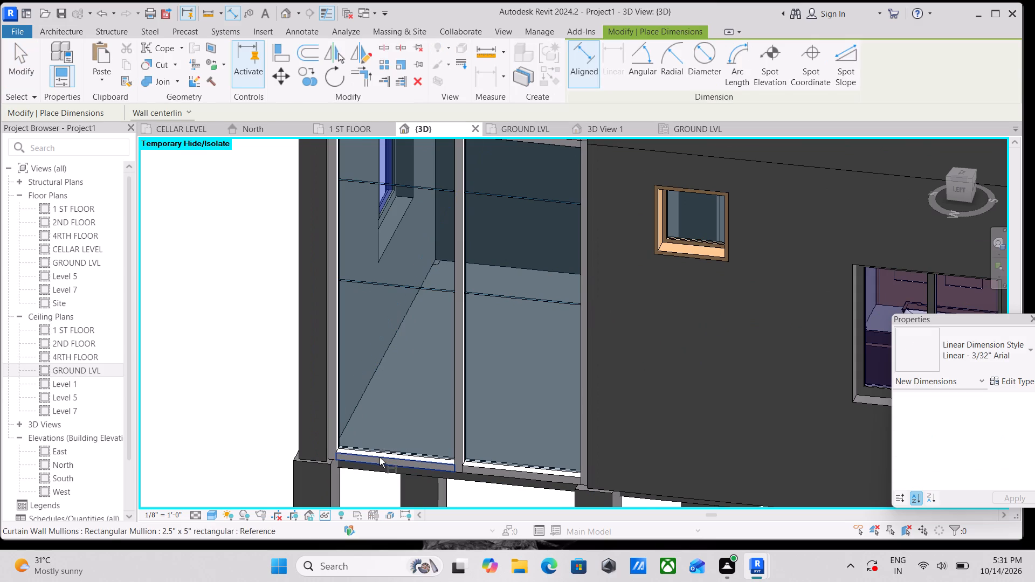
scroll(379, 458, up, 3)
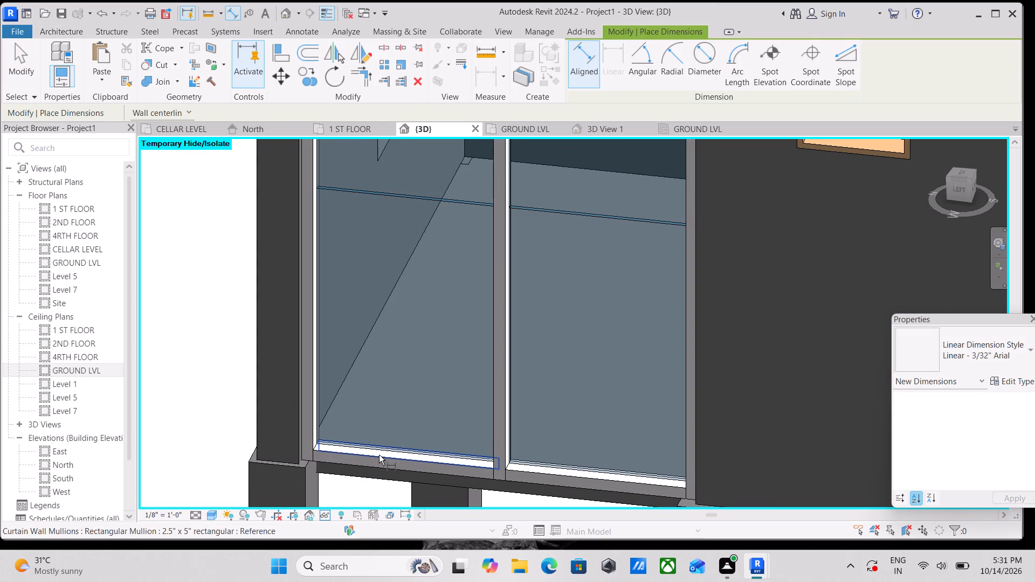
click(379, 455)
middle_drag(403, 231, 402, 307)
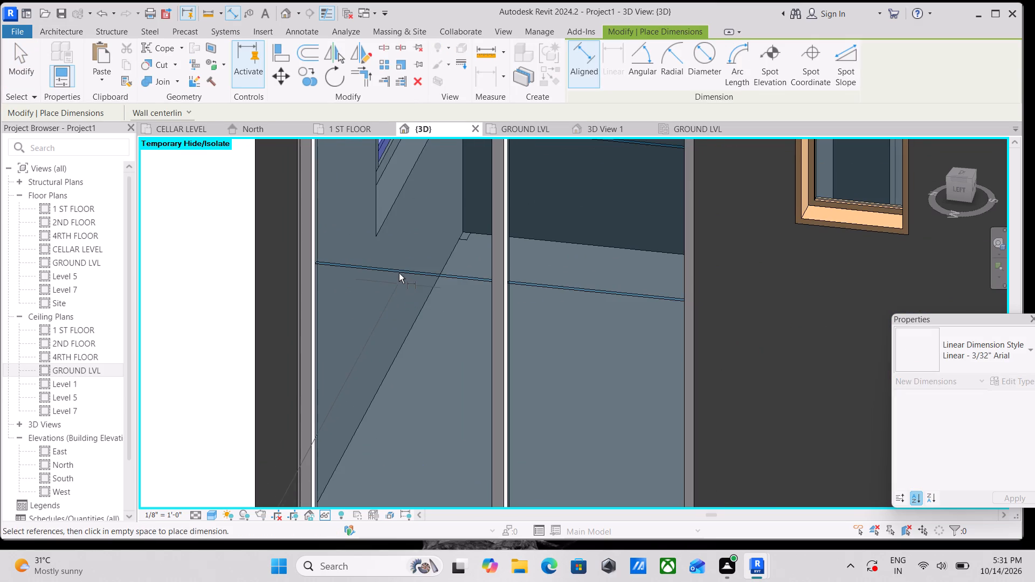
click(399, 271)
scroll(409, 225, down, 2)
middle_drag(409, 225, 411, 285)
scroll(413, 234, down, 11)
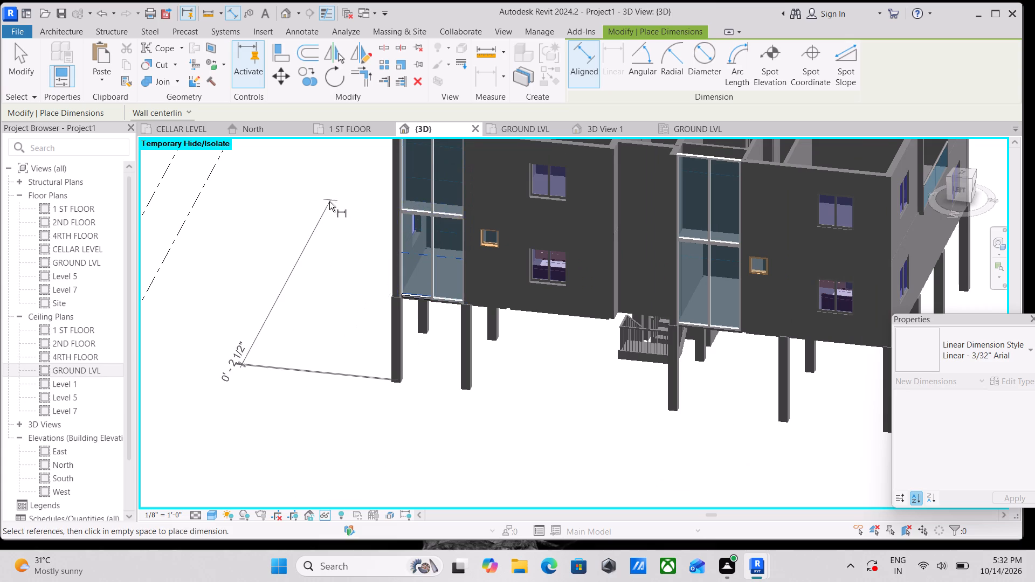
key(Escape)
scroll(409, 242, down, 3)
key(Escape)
Inspect the corner curtain walls on the ground and first floors, checking their mullions and horizontal grid lines against the rest of the facade.
scroll(423, 247, down, 2)
middle_drag(423, 247, 417, 339)
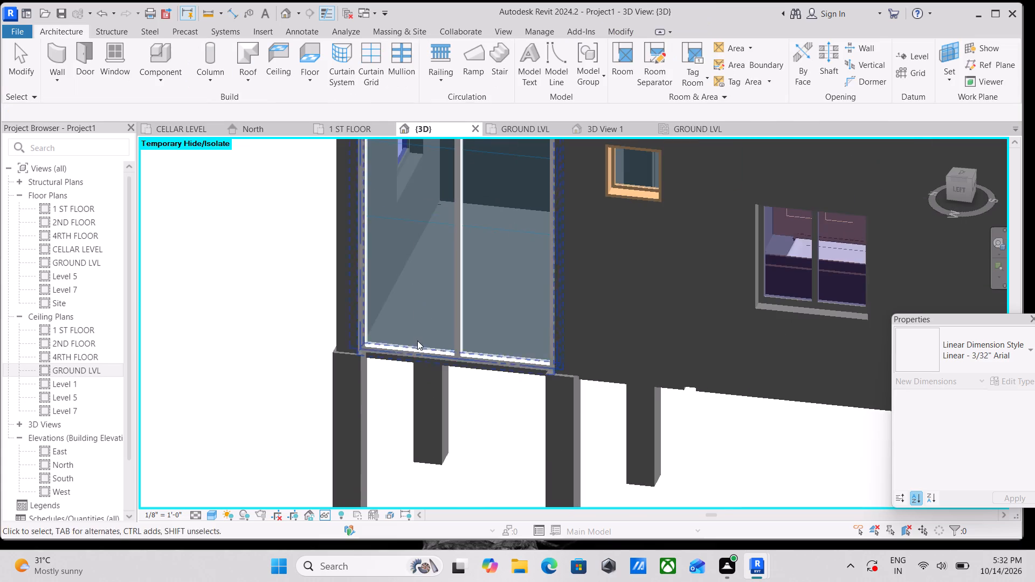
middle_drag(418, 288, 406, 401)
scroll(417, 364, down, 1)
middle_drag(417, 364, 411, 408)
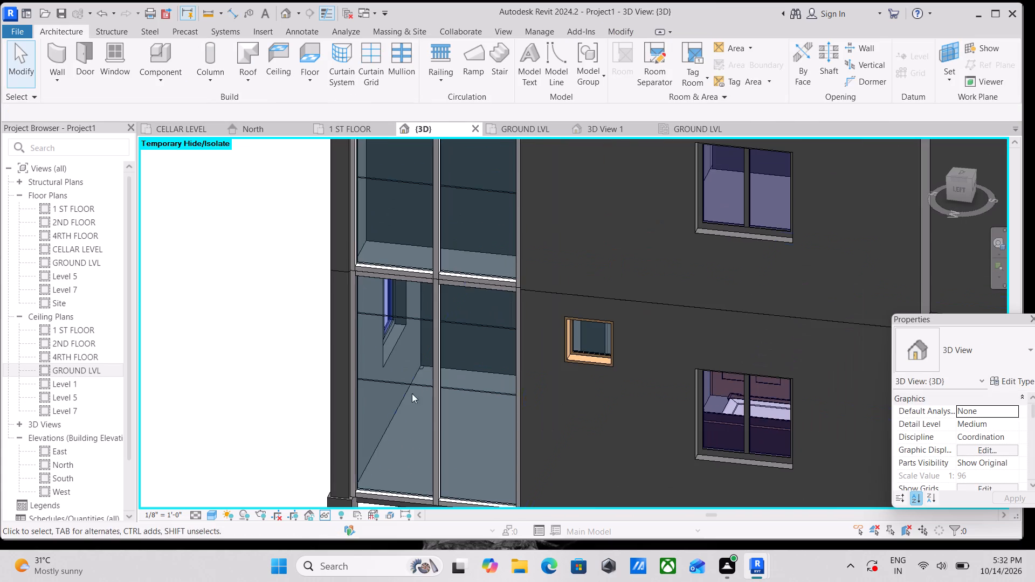
middle_drag(415, 385, 432, 441)
scroll(432, 441, down, 9)
middle_drag(473, 444, 483, 378)
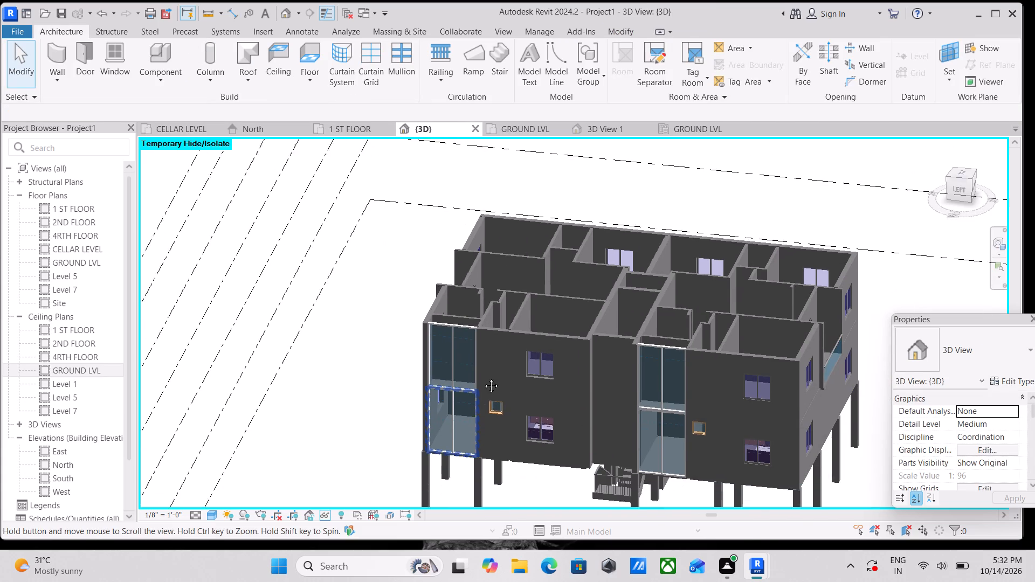
middle_drag(483, 378, 489, 348)
scroll(477, 338, up, 12)
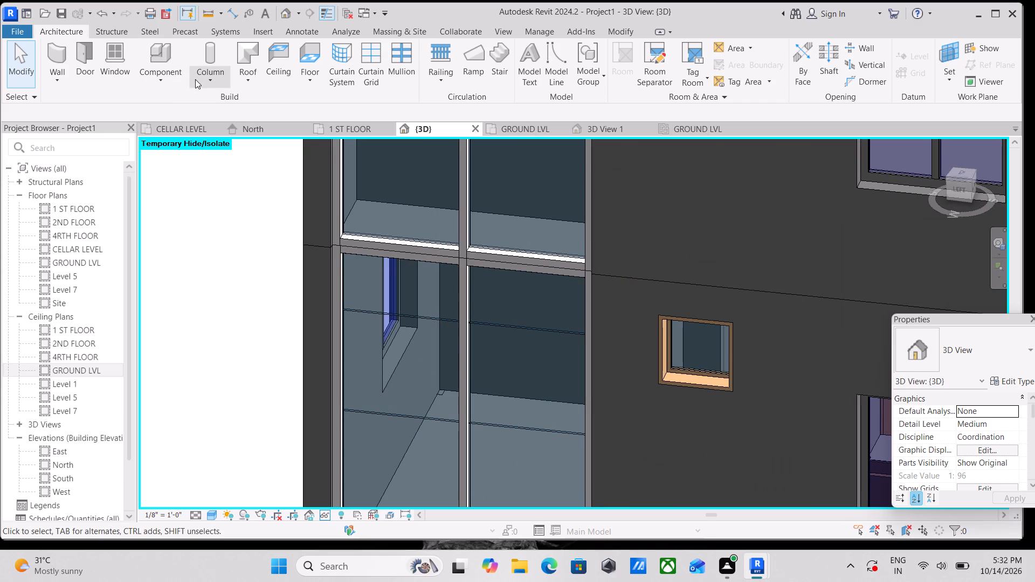
scroll(224, 80, up, 2)
click(467, 338)
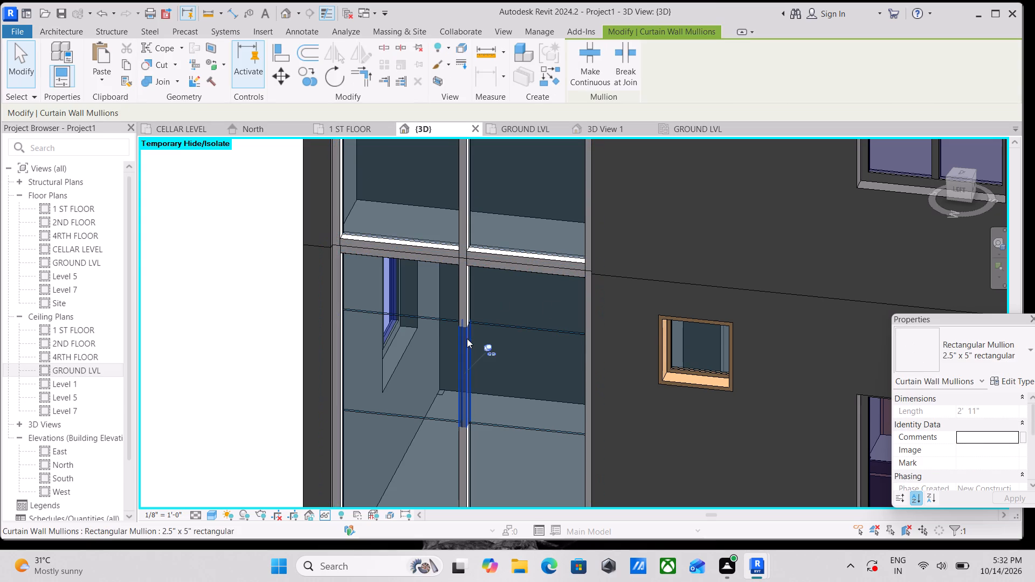
key(Escape)
scroll(602, 281, down, 3)
scroll(481, 205, down, 1)
middle_drag(481, 205, 467, 289)
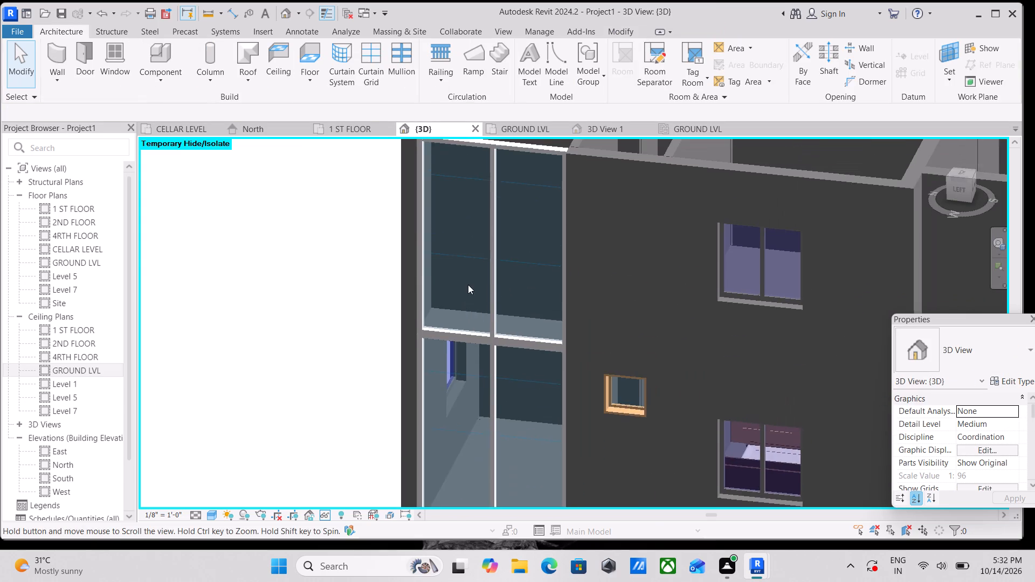
middle_drag(451, 200, 448, 281)
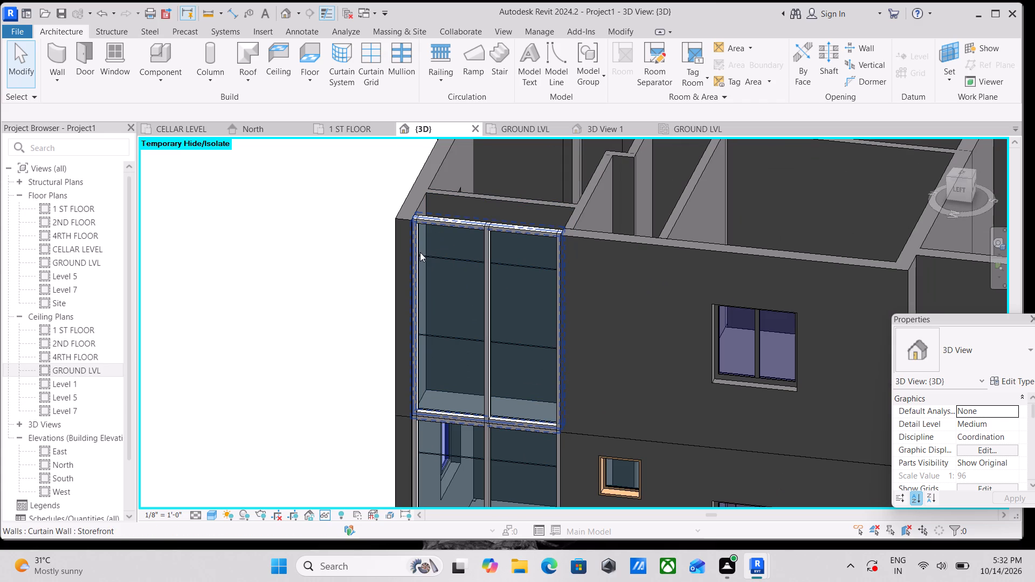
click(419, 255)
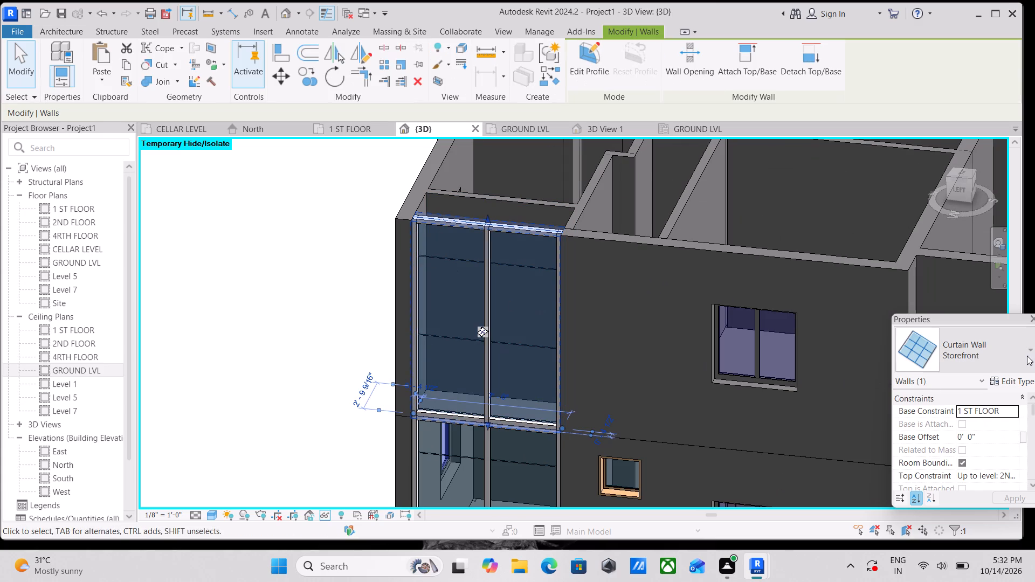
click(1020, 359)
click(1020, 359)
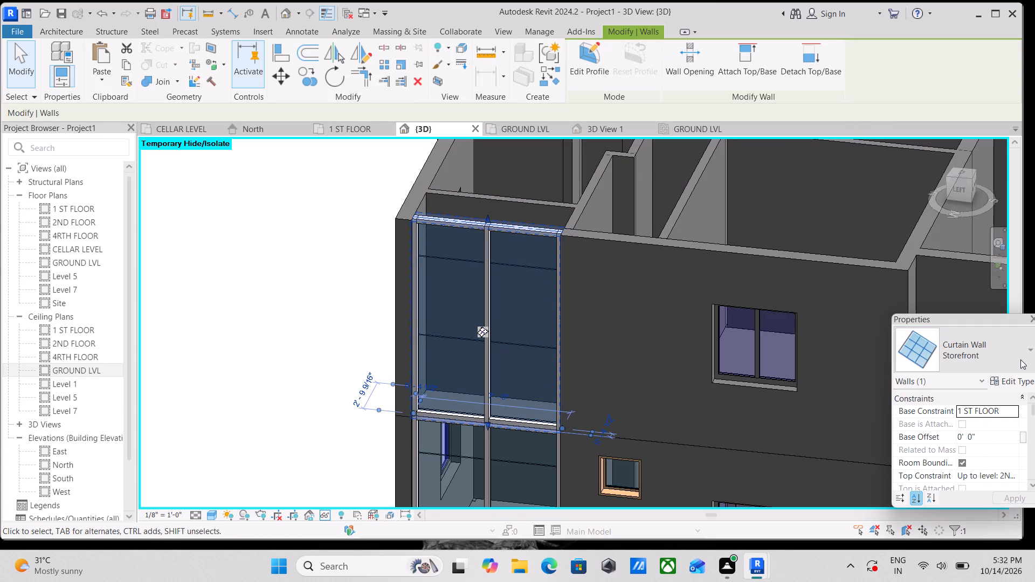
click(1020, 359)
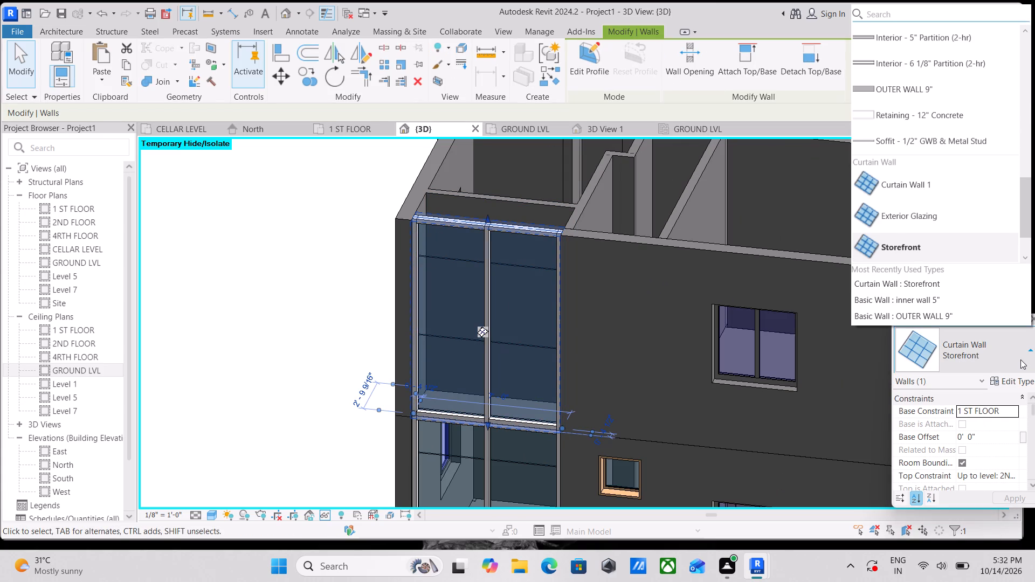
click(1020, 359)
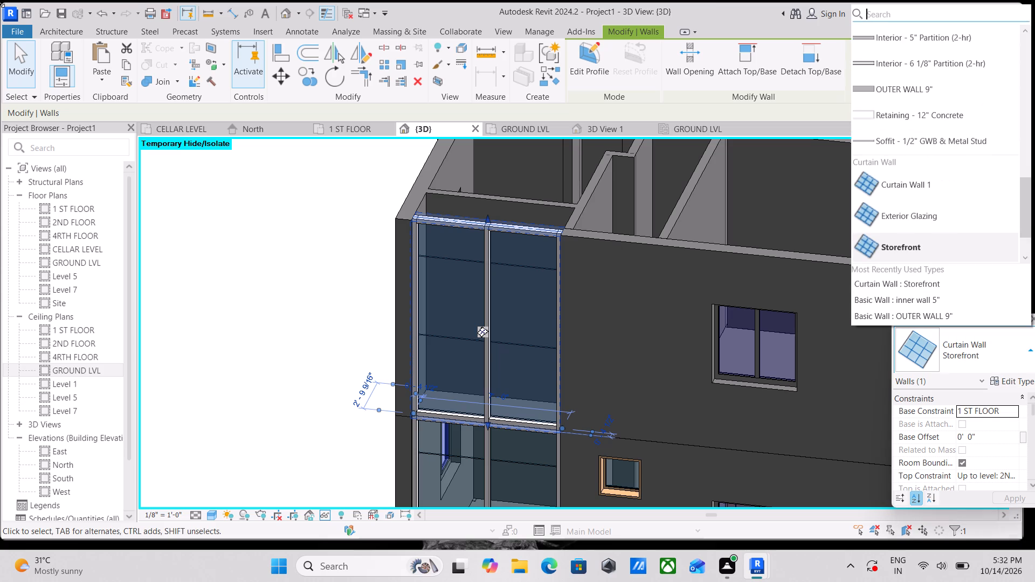
Add a horizontal curtain grid line to the first-floor corner curtain wall, midway between its two existing horizontal grid lines, about 2'-0" from each.
click(37, 27)
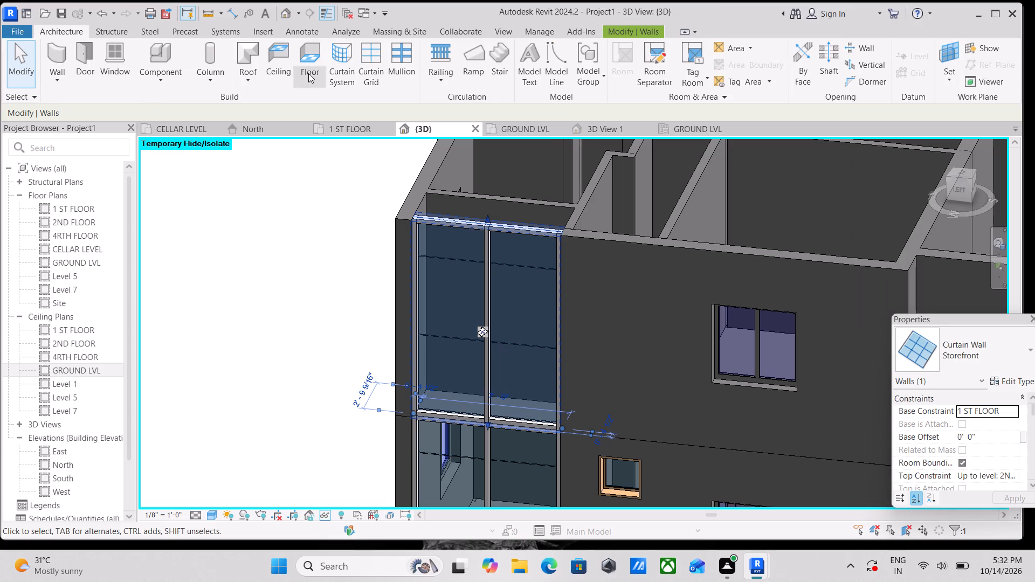
click(365, 65)
scroll(502, 310, up, 3)
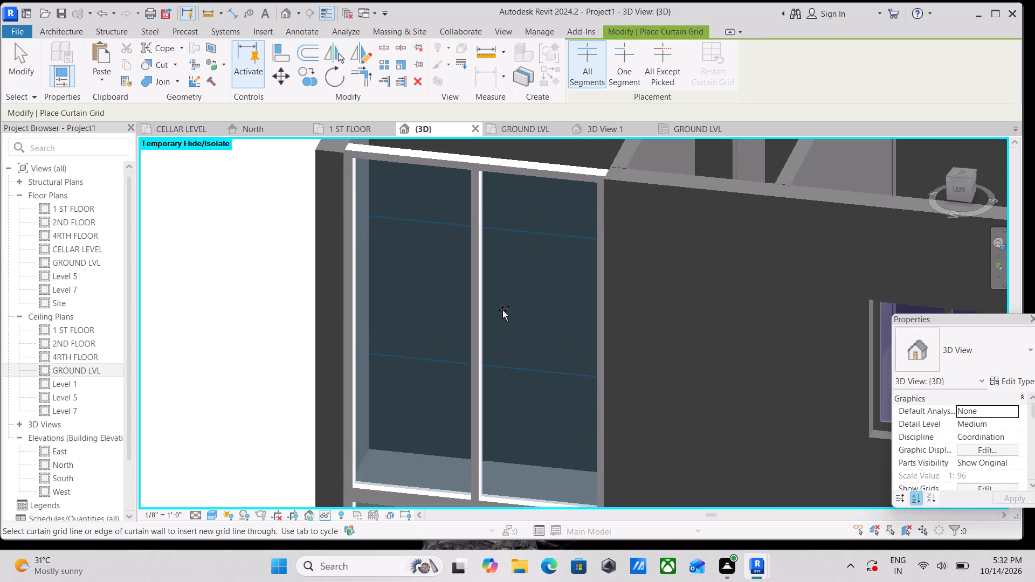
scroll(502, 310, up, 3)
scroll(502, 310, down, 6)
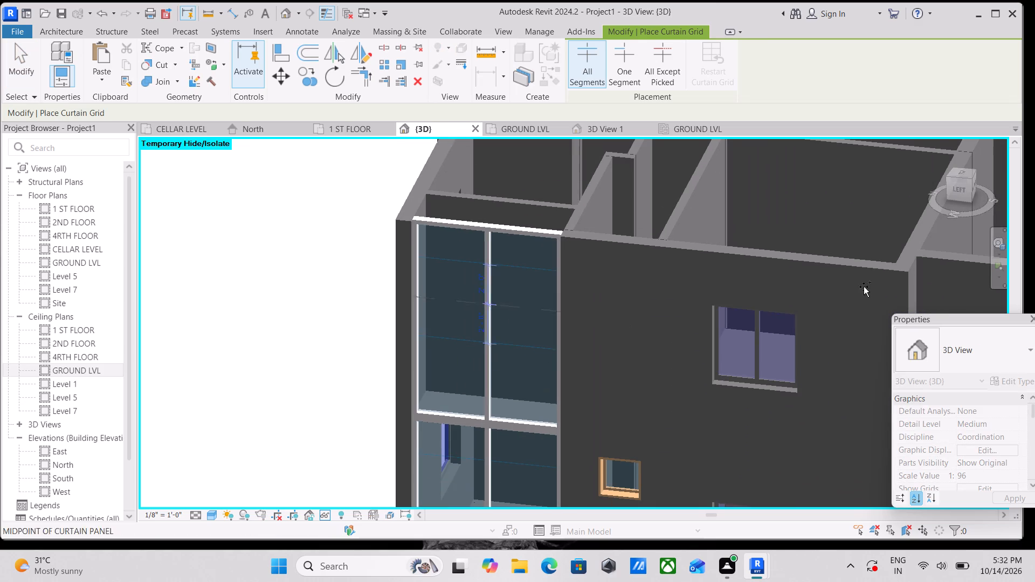
click(957, 193)
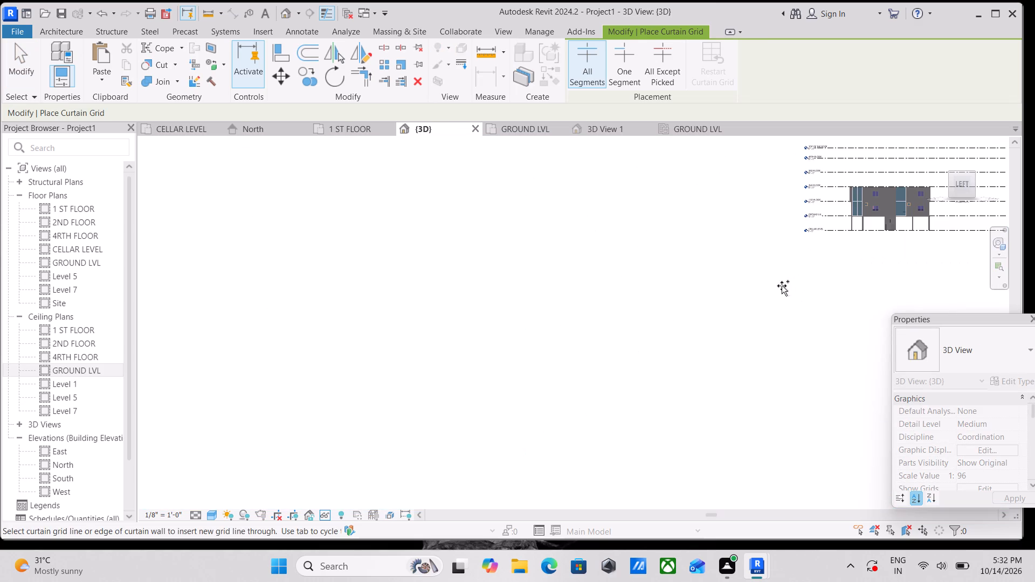
scroll(871, 219, up, 3)
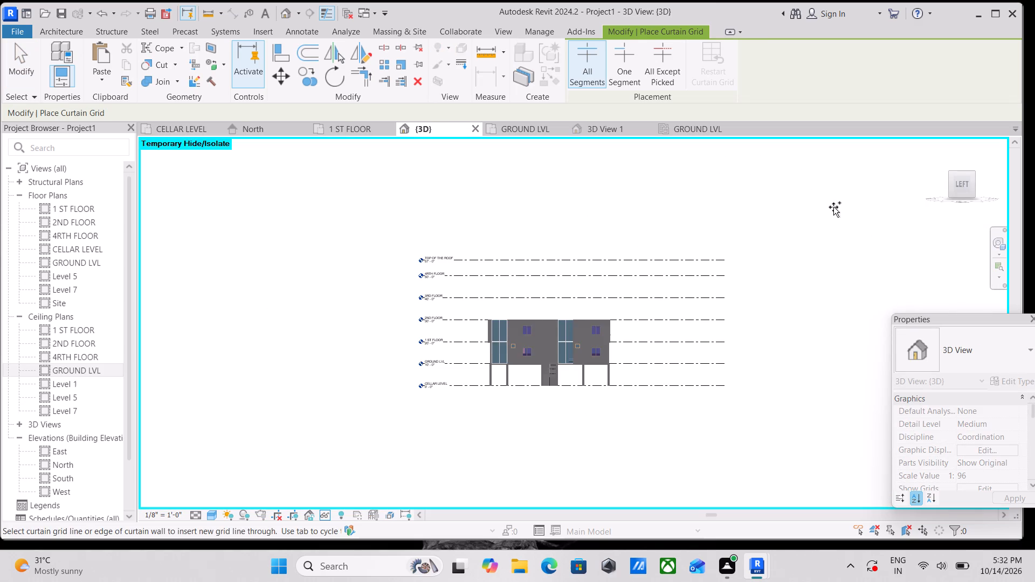
scroll(481, 353, up, 8)
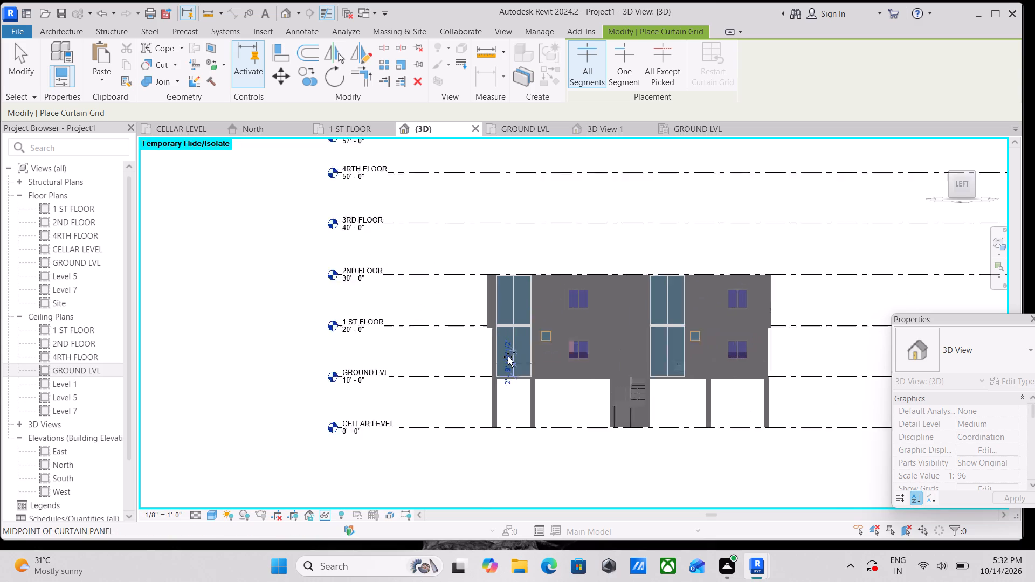
scroll(508, 357, up, 7)
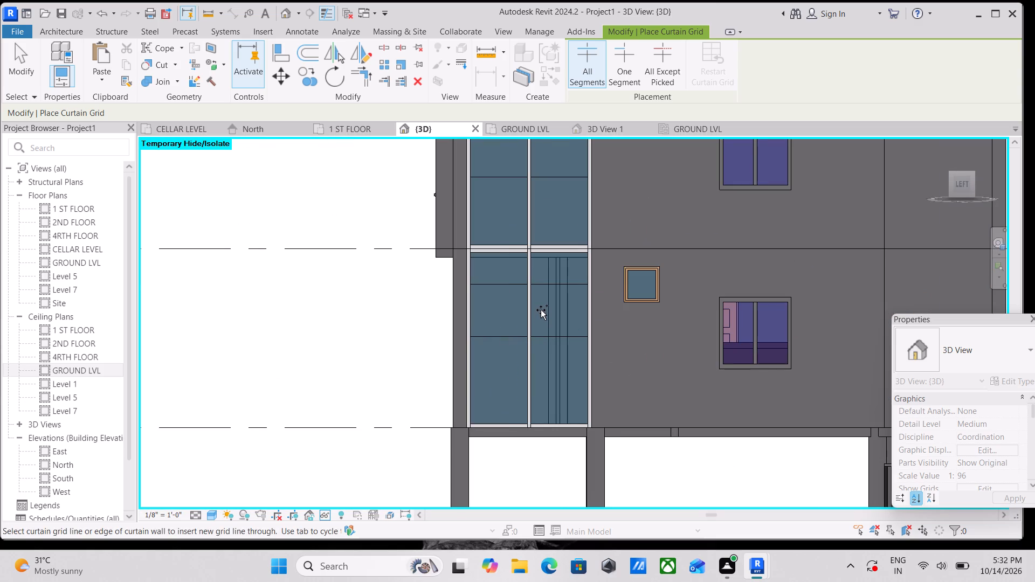
scroll(536, 335, down, 4)
middle_drag(536, 335, 535, 379)
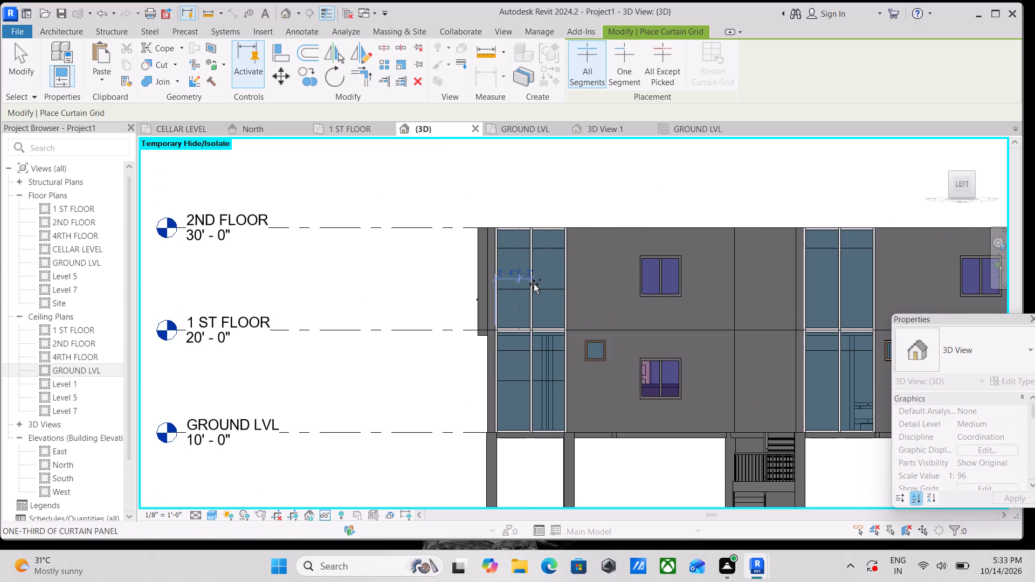
scroll(534, 284, up, 3)
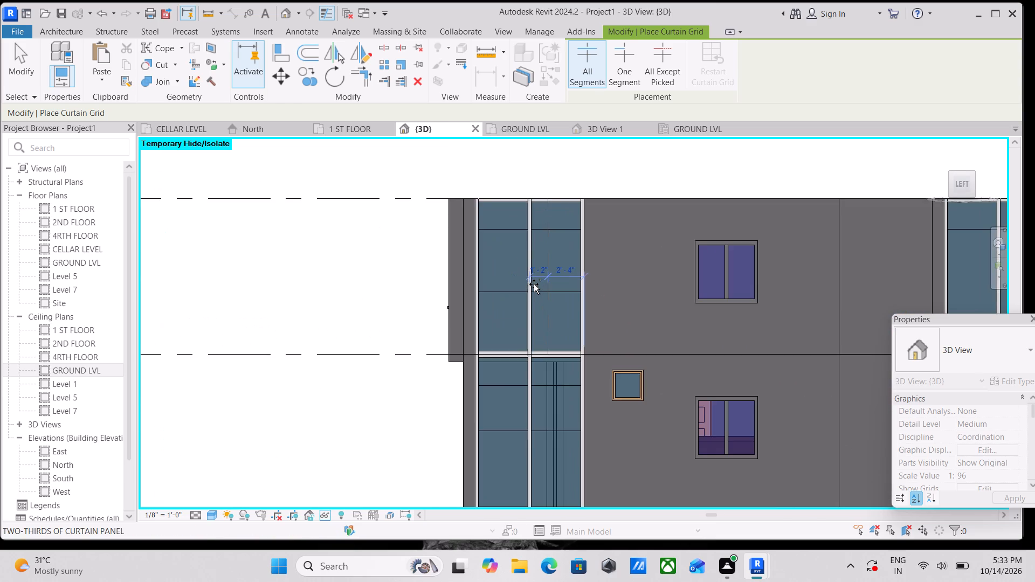
scroll(534, 284, up, 5)
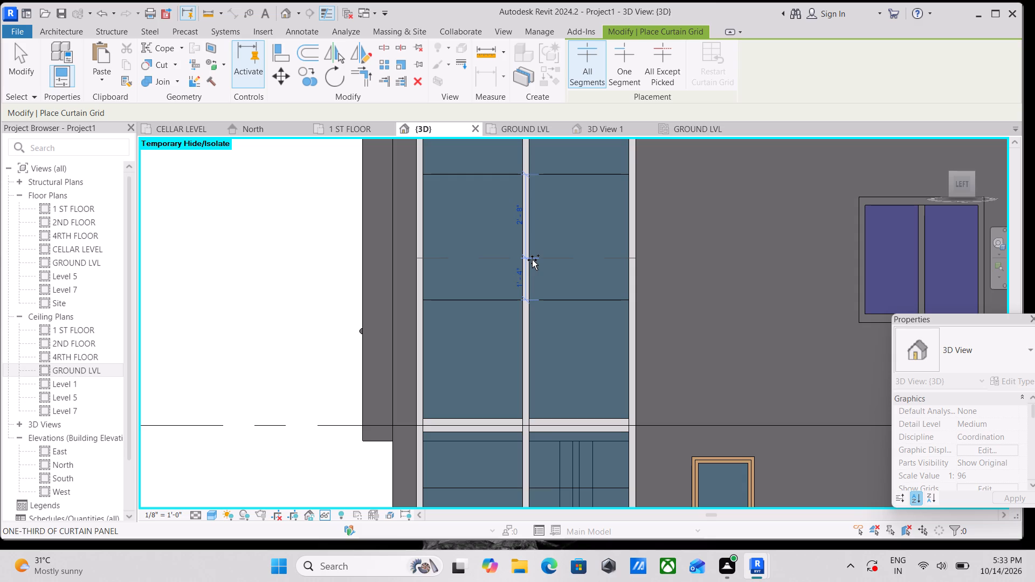
click(525, 227)
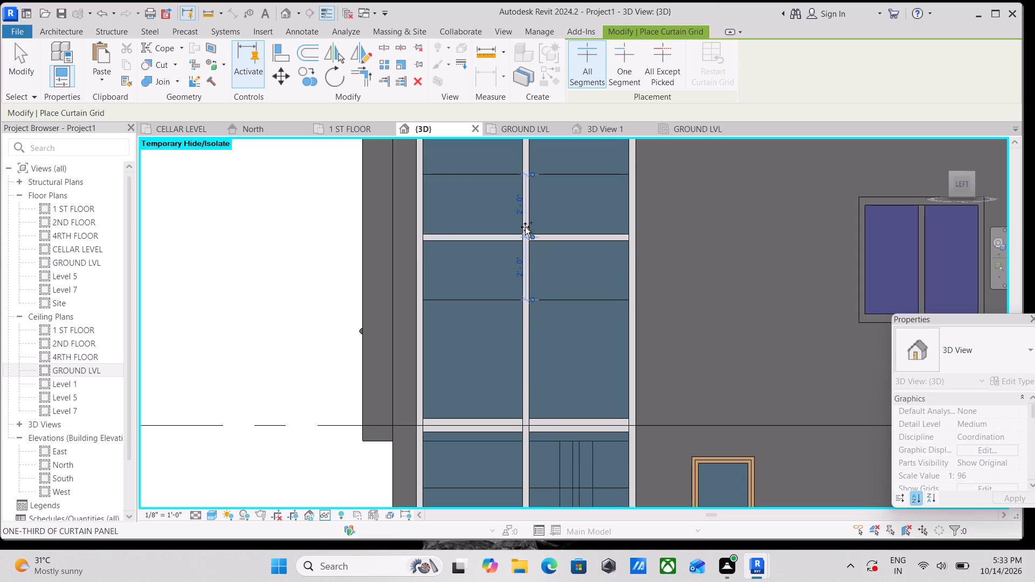
scroll(525, 227, down, 7)
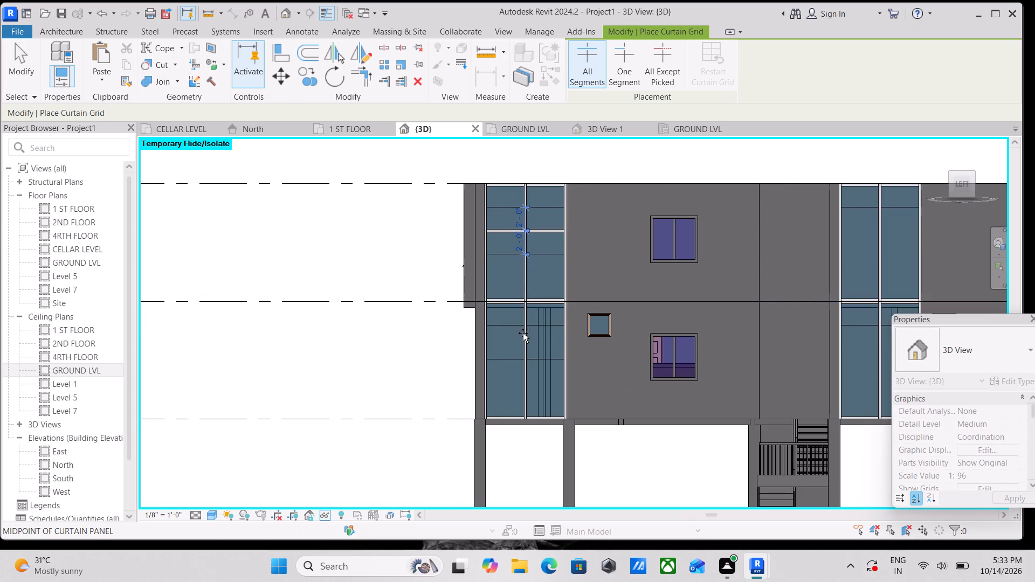
scroll(536, 268, up, 2)
key(Escape)
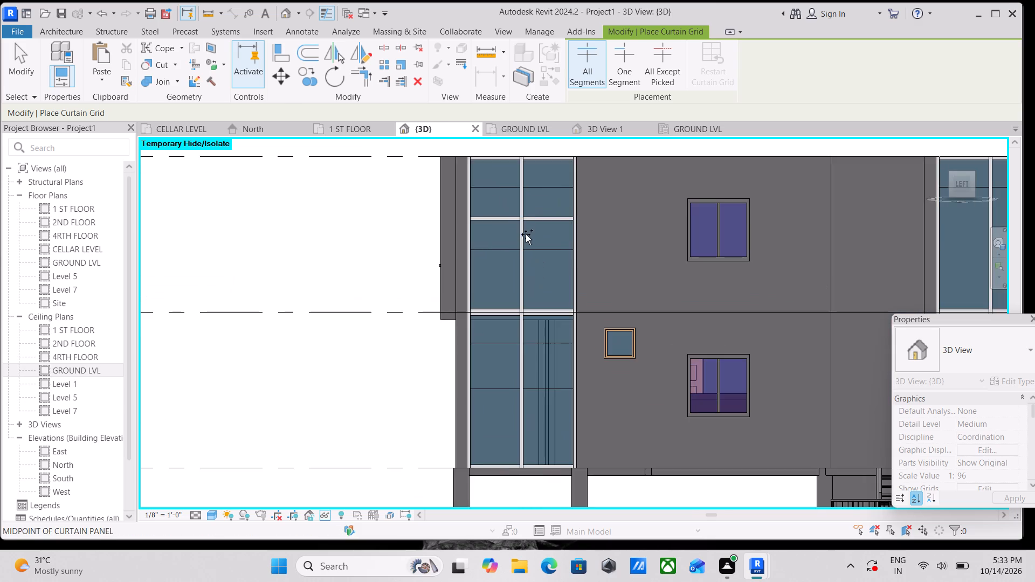
scroll(527, 241, up, 3)
key(Escape)
key(Escape)
Delete the horizontal grid line below the new mullion in the first-floor corner curtain wall.
click(554, 254)
right_click(554, 254)
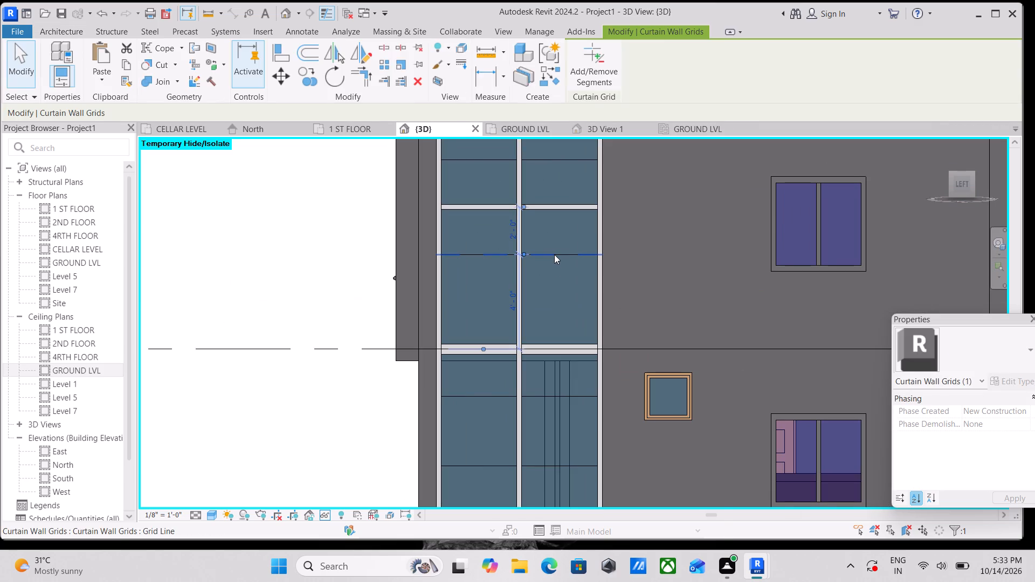
click(588, 334)
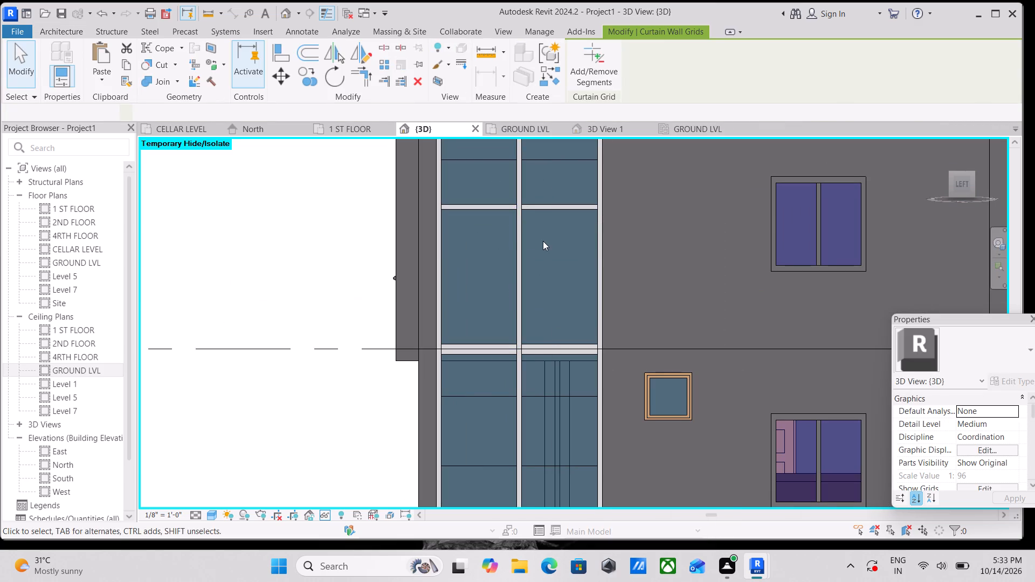
Unpin and delete the horizontal grid line above the new mullion in the first-floor corner curtain wall.
middle_drag(543, 241, 548, 336)
click(561, 255)
right_click(561, 255)
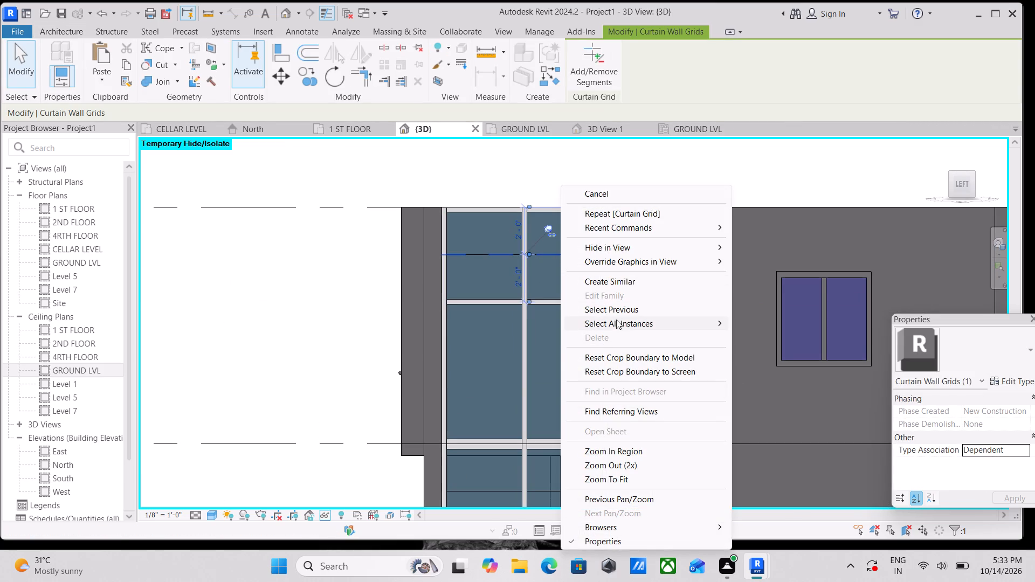
key(Escape)
scroll(550, 273, up, 3)
key(Escape)
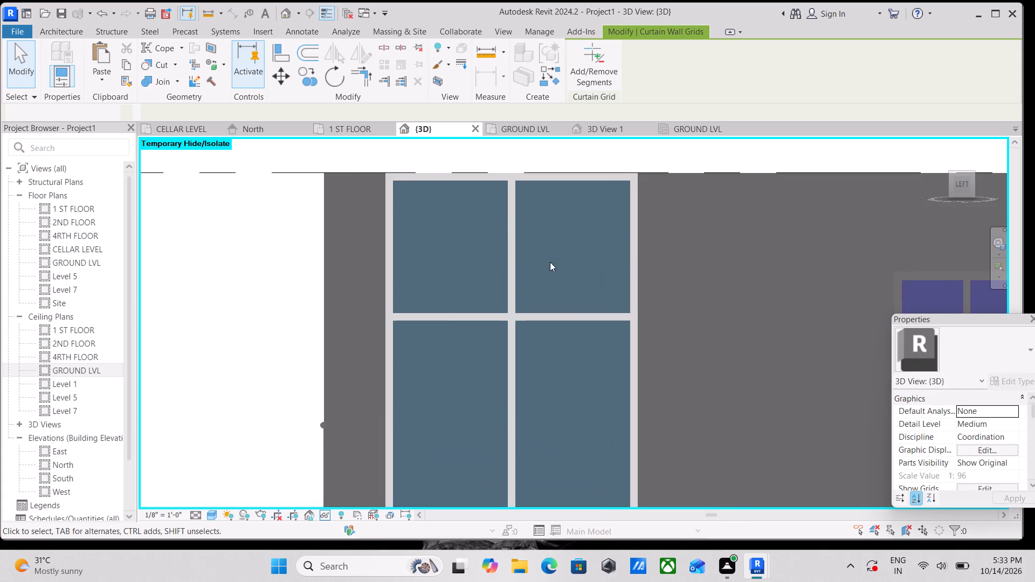
click(544, 242)
right_click(544, 242)
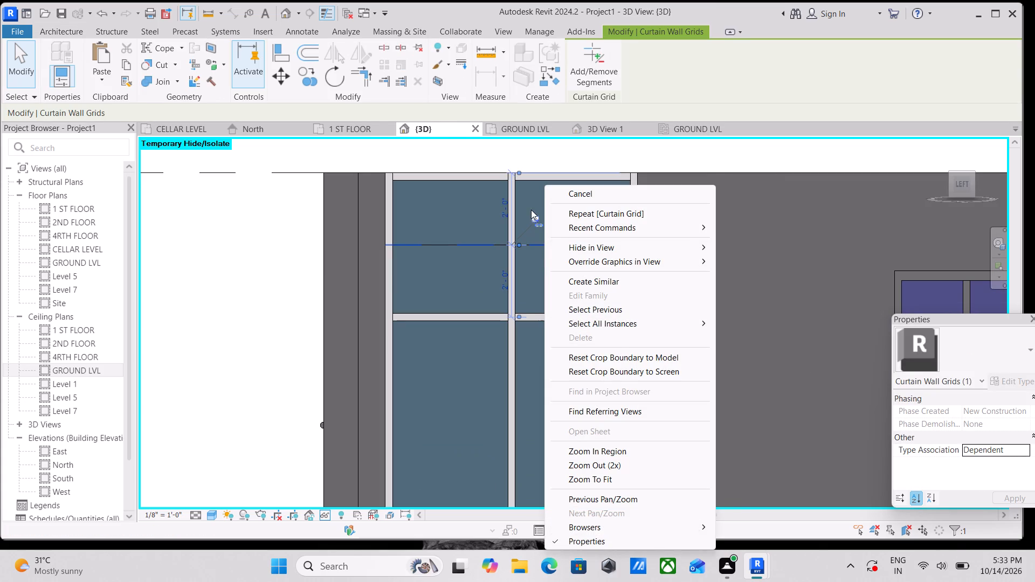
click(533, 222)
click(537, 219)
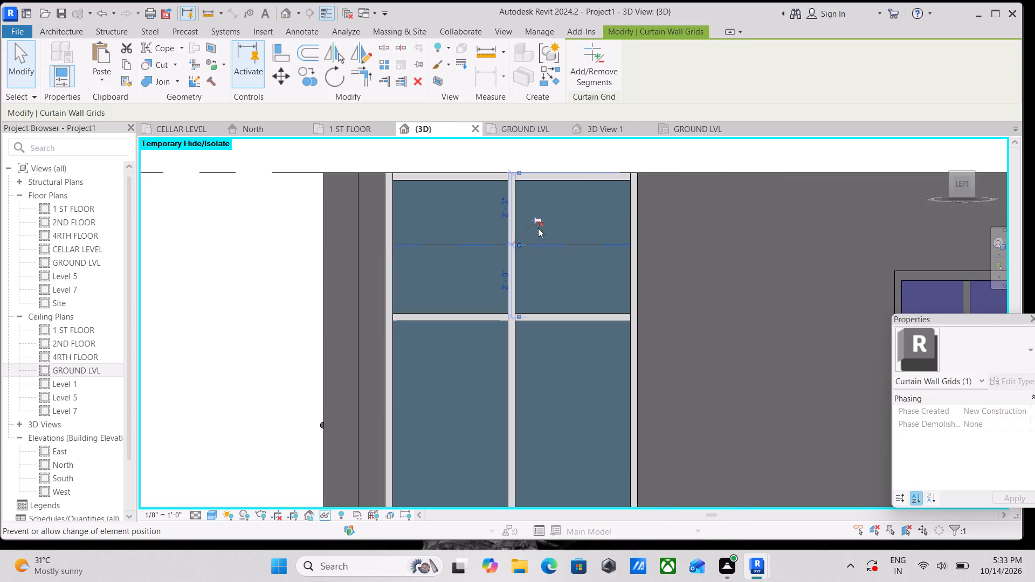
right_click(543, 242)
click(577, 336)
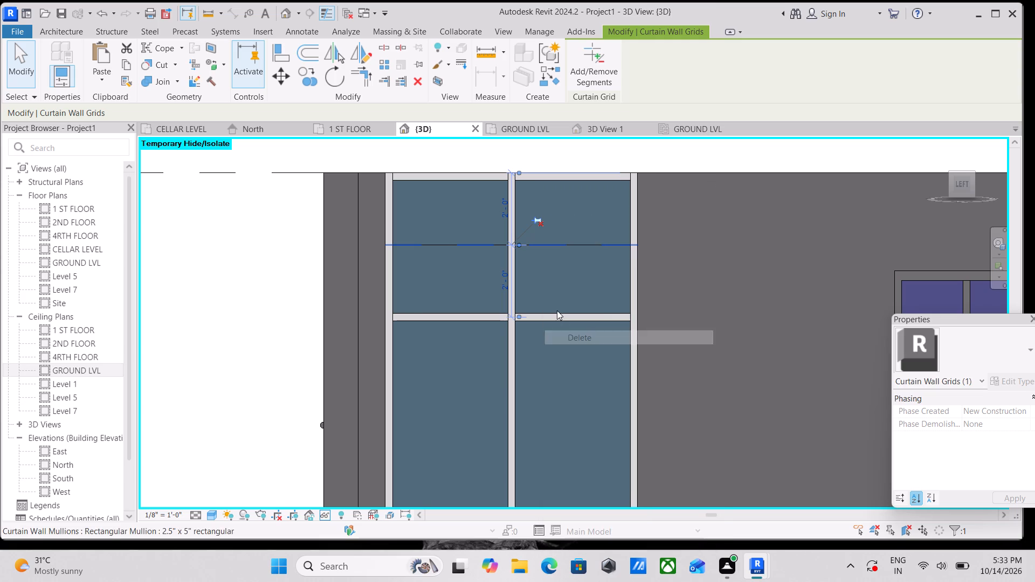
Unpin and delete the upper horizontal grid line of the ground-level corner curtain wall.
scroll(557, 310, down, 2)
middle_drag(554, 308, 536, 207)
scroll(554, 307, down, 1)
middle_drag(527, 302, 516, 254)
middle_drag(519, 322, 521, 290)
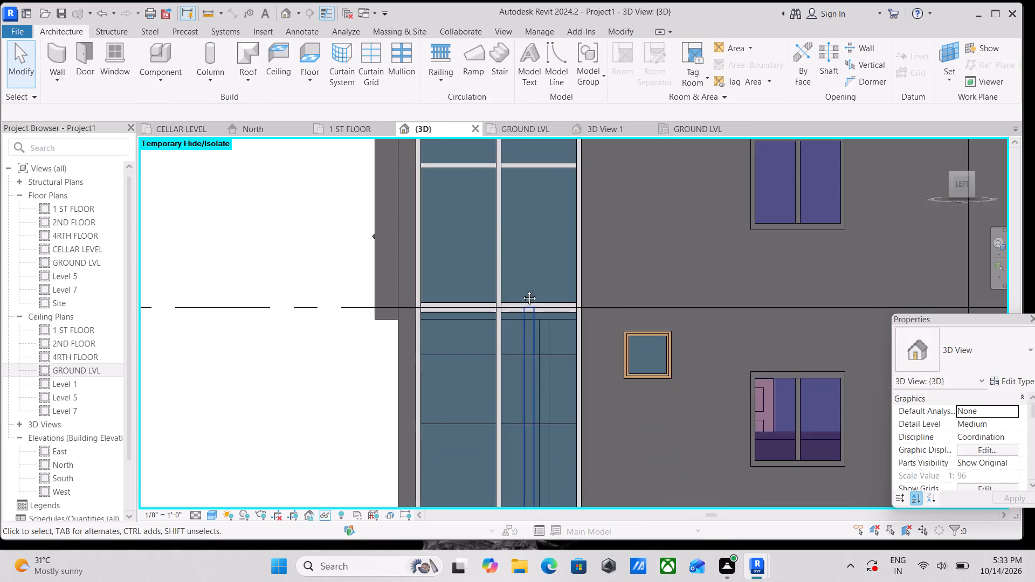
middle_drag(521, 290, 519, 266)
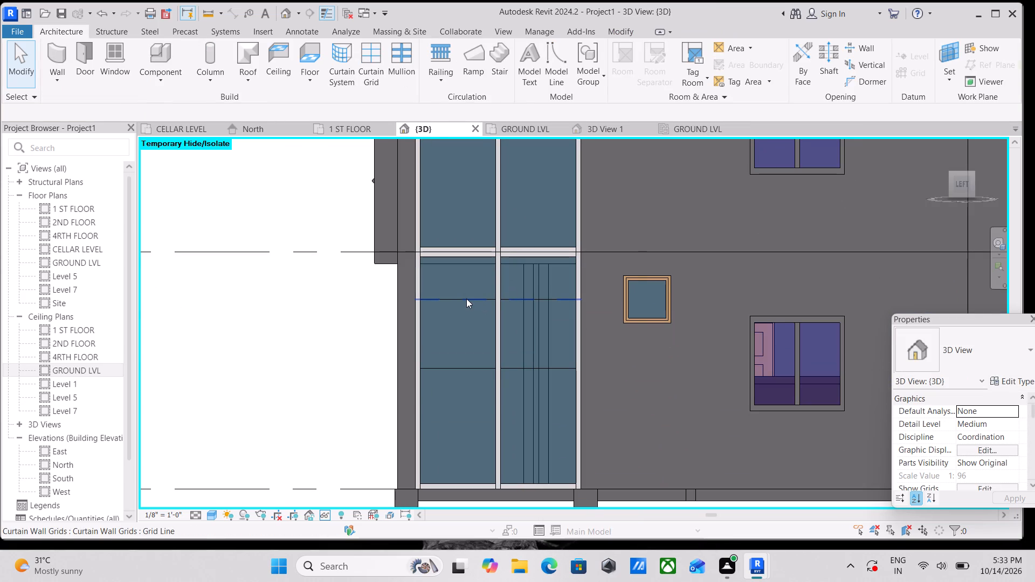
click(466, 299)
right_click(466, 299)
key(Escape)
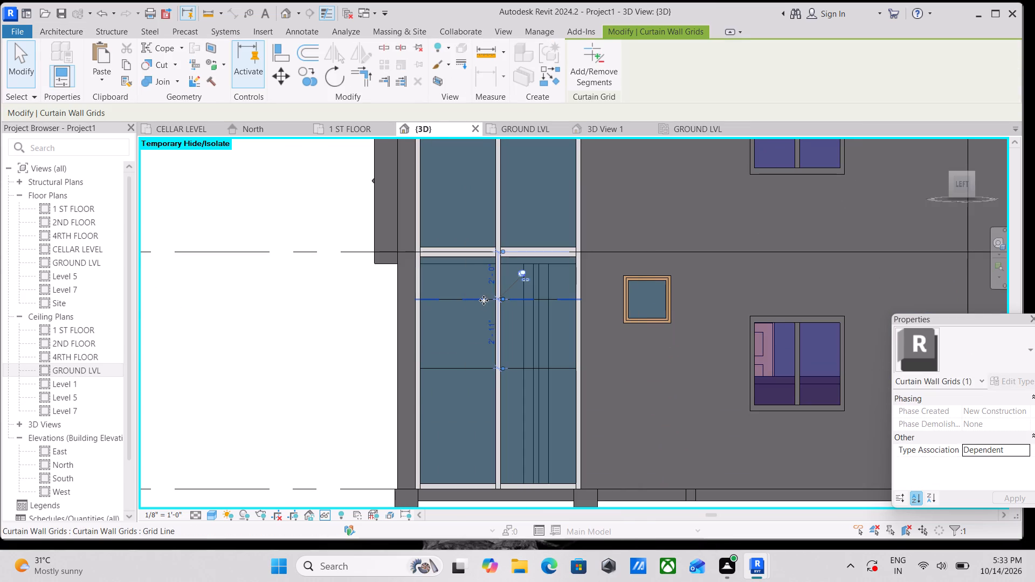
click(519, 271)
scroll(512, 290, up, 2)
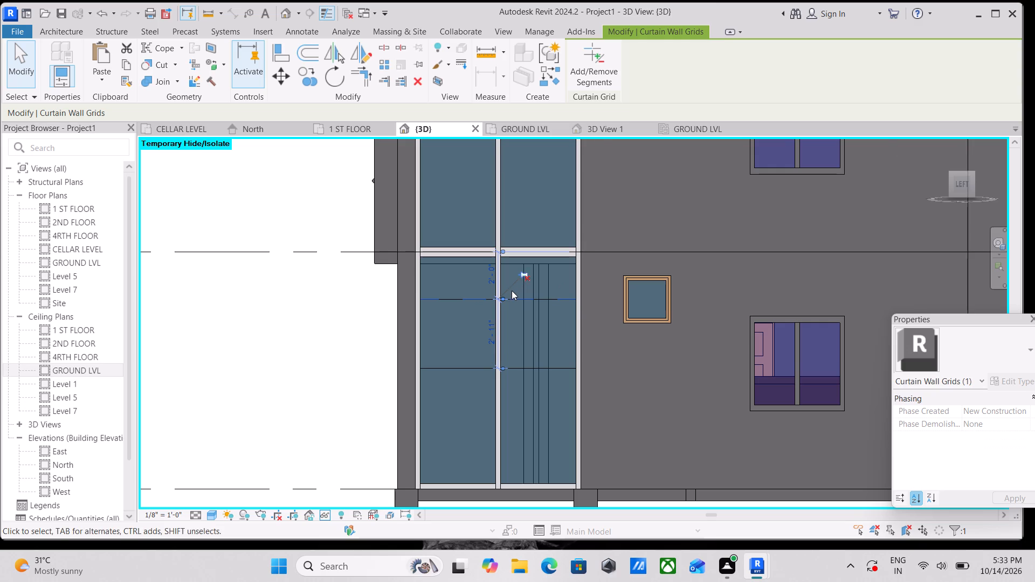
scroll(512, 290, up, 4)
click(509, 306)
right_click(509, 306)
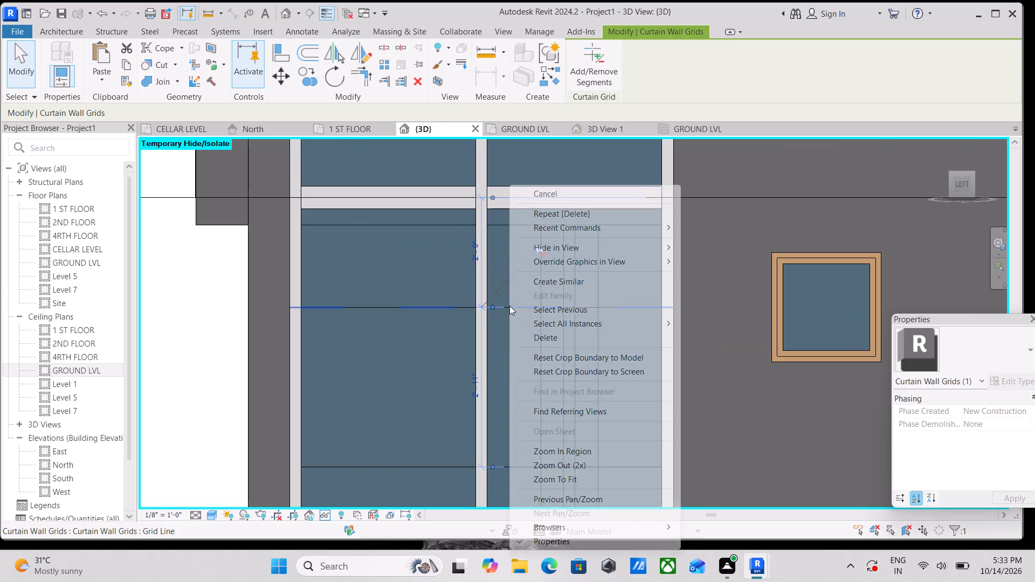
click(542, 337)
Delete the remaining horizontal grid line of the ground-level corner curtain wall.
scroll(486, 291, down, 2)
middle_drag(486, 291, 507, 228)
scroll(486, 291, up, 1)
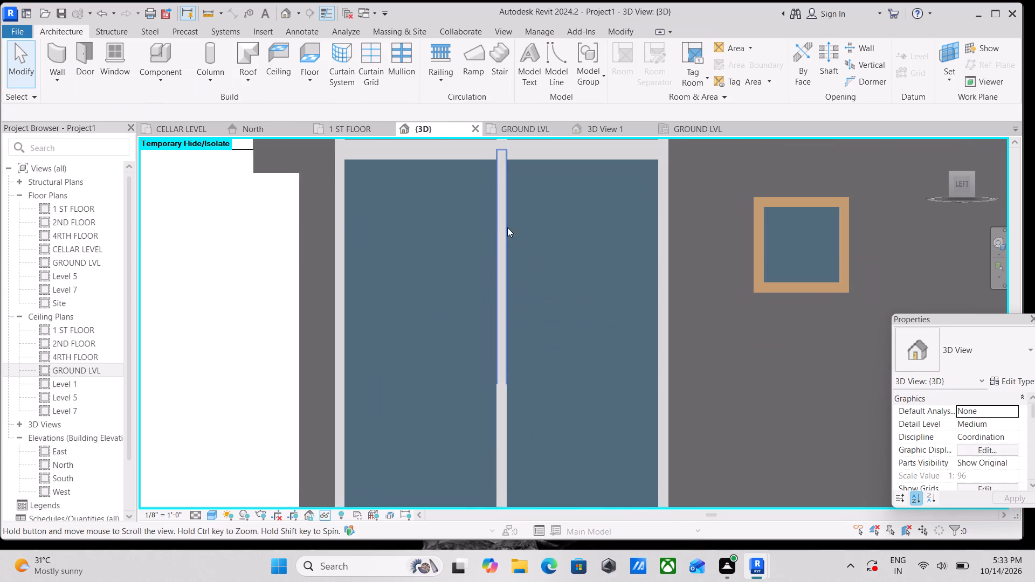
click(447, 377)
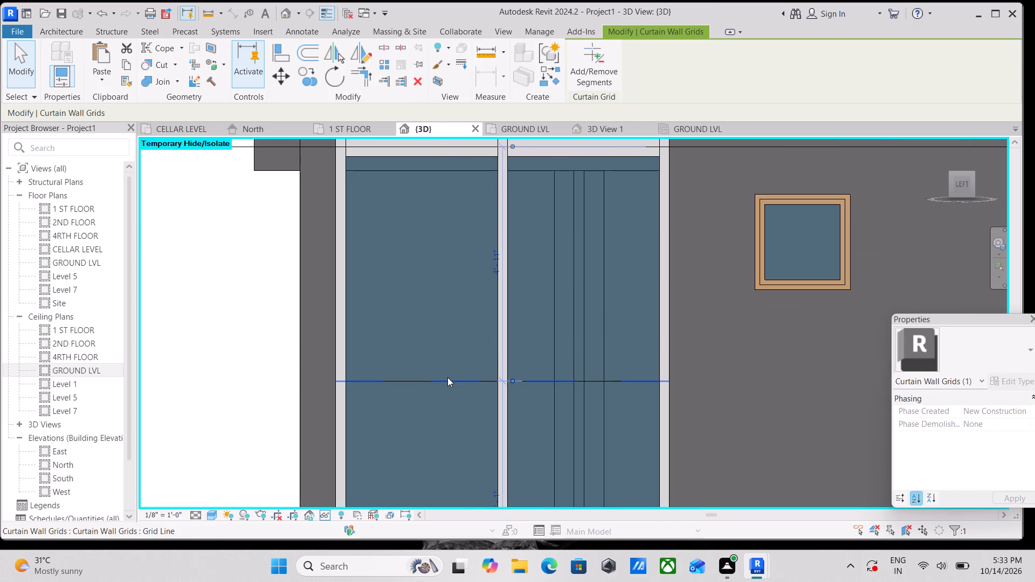
right_click(447, 377)
key(Escape)
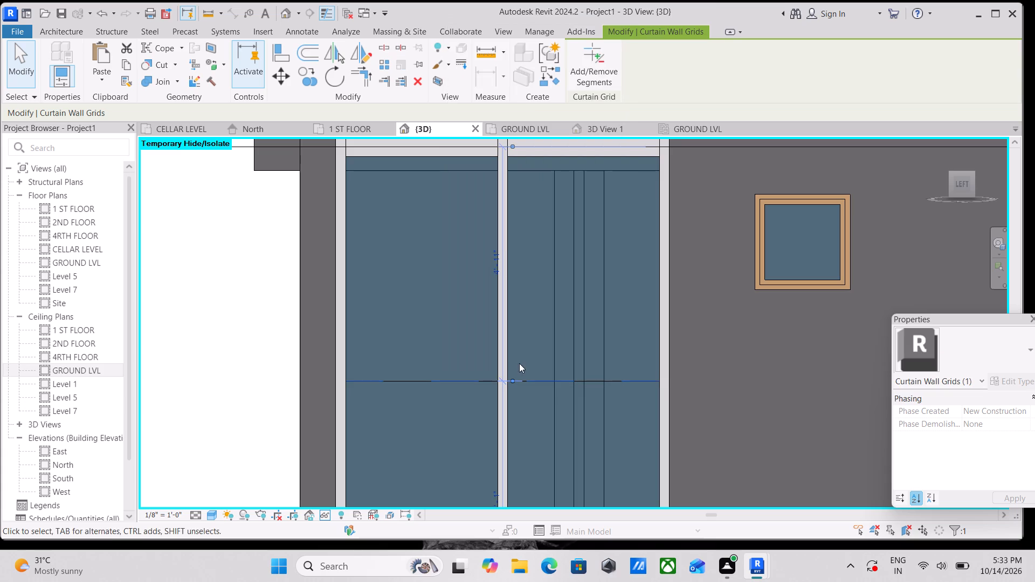
click(522, 379)
scroll(566, 386, down, 3)
key(Escape)
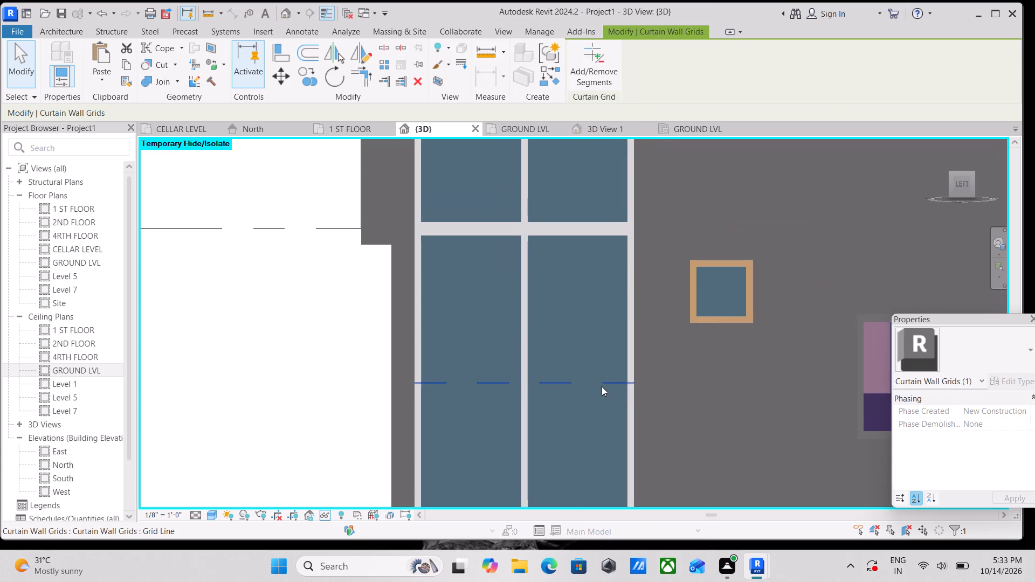
click(584, 382)
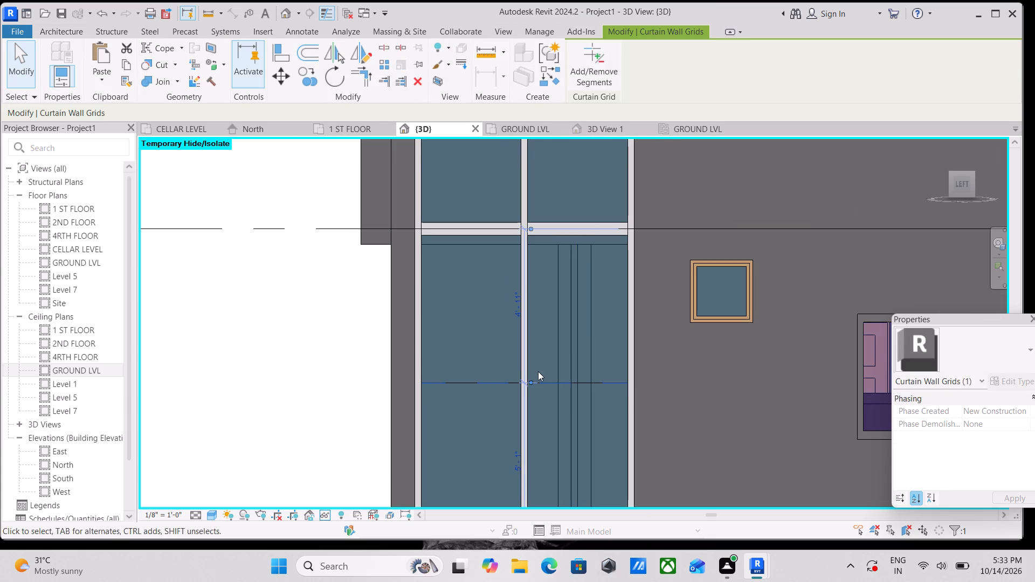
scroll(546, 387, up, 2)
right_click(546, 387)
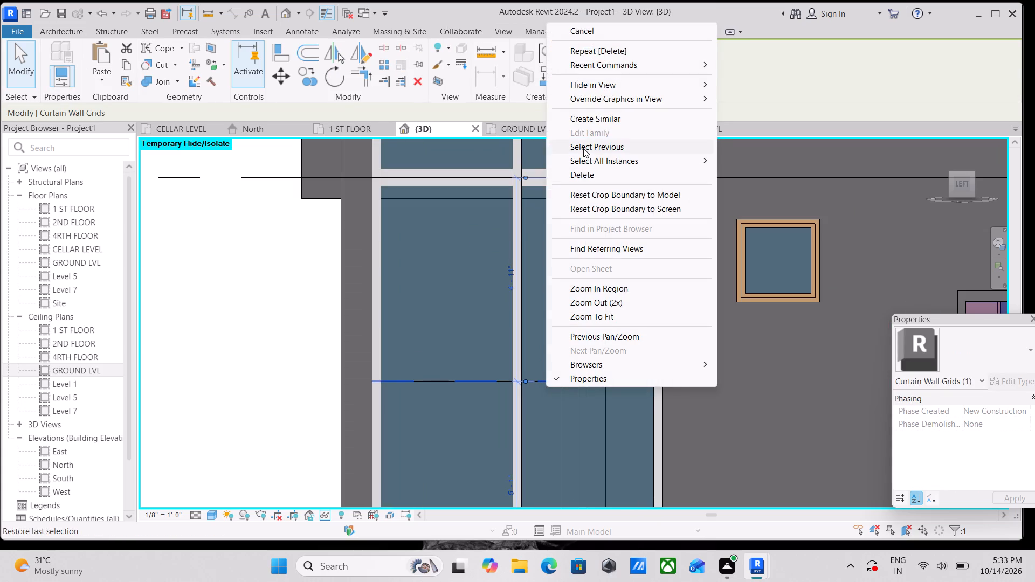
click(578, 172)
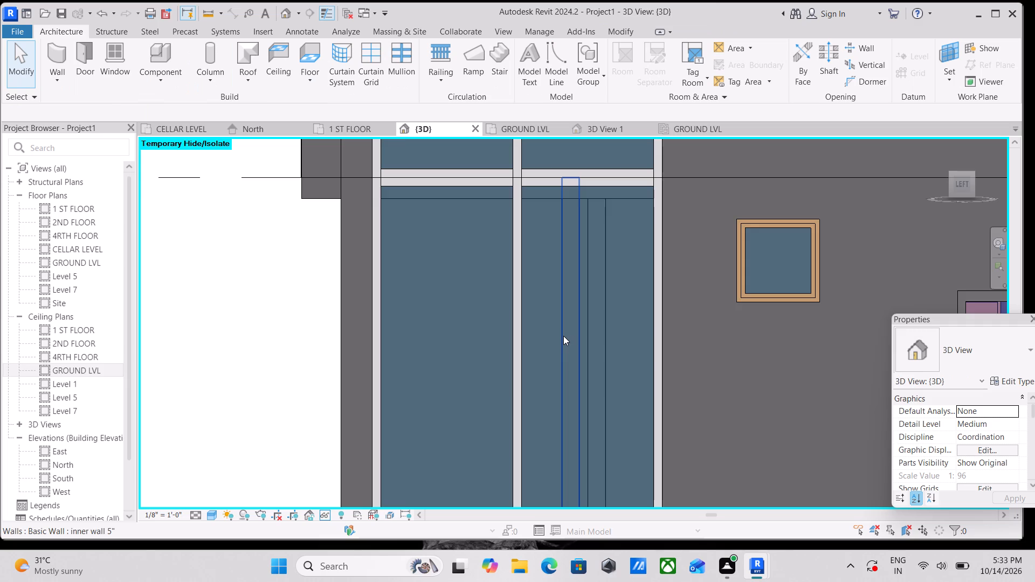
scroll(566, 335, down, 3)
click(589, 328)
scroll(589, 328, down, 1)
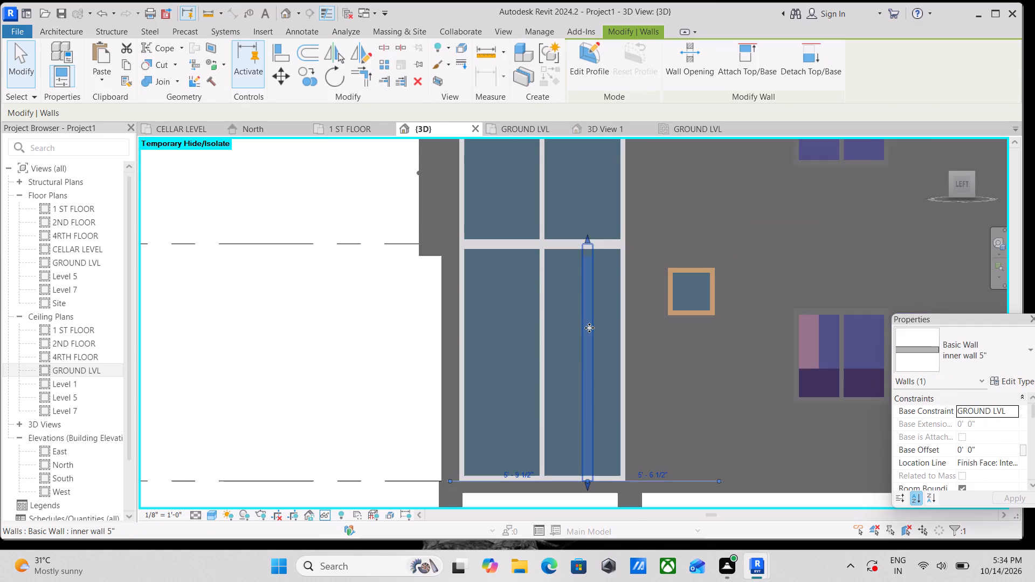
key(Escape)
scroll(589, 328, down, 3)
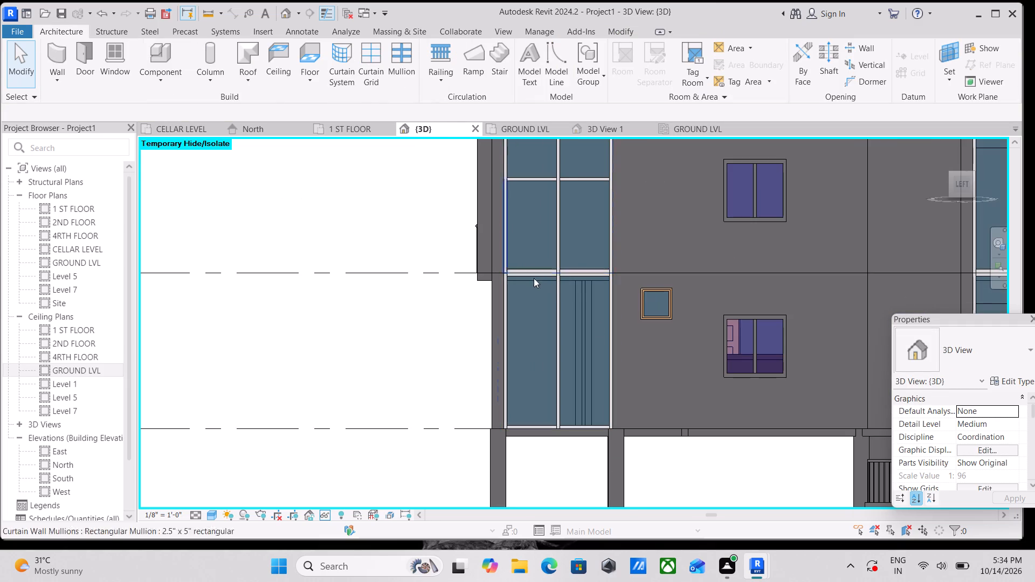
Delete the left segment of the mid-height horizontal mullion in the first-floor corner curtain wall.
scroll(536, 280, up, 2)
scroll(549, 285, down, 1)
middle_drag(549, 285, 514, 339)
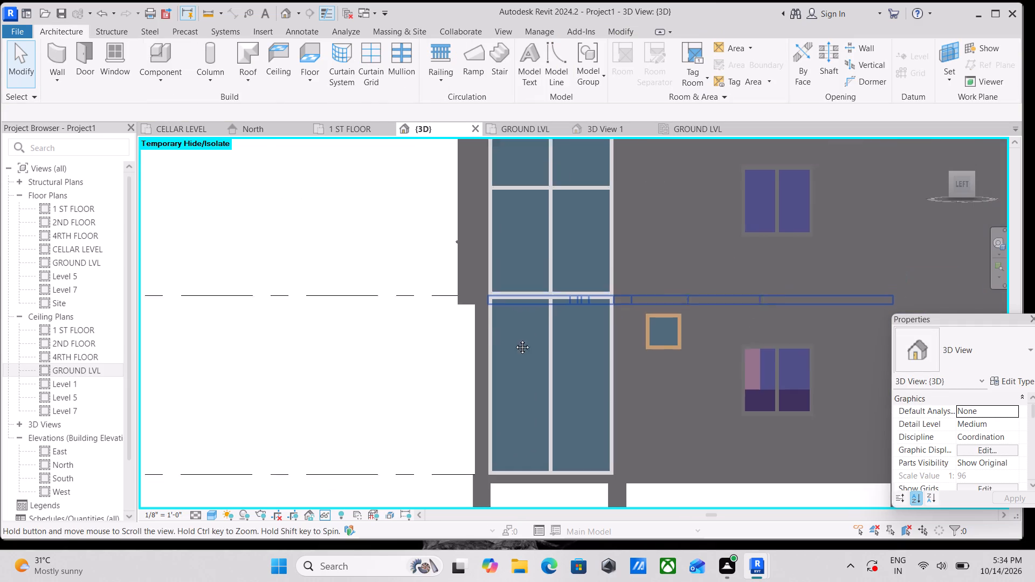
middle_drag(514, 339, 511, 347)
key(Escape)
scroll(516, 286, down, 2)
middle_drag(516, 286, 522, 311)
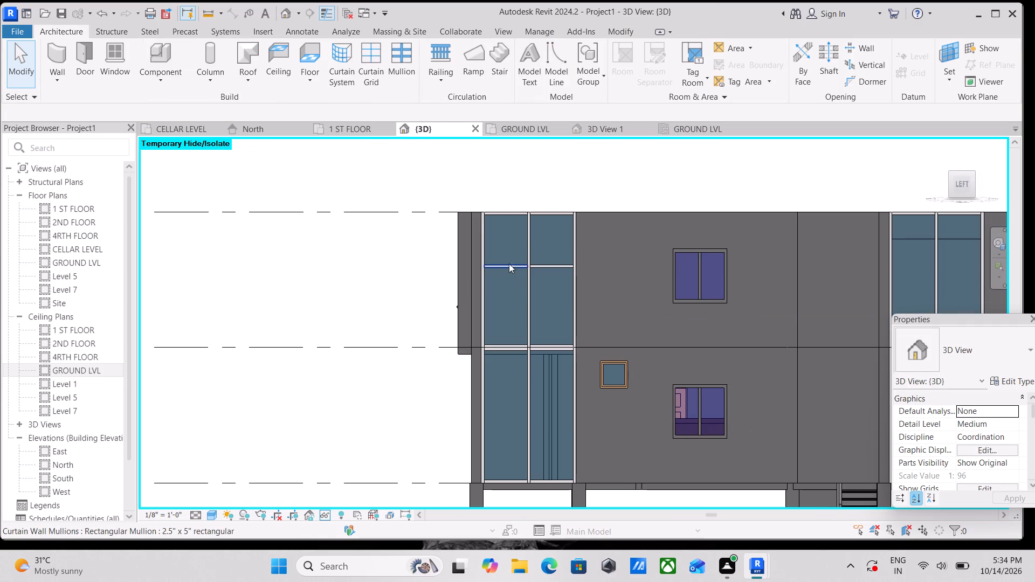
click(509, 264)
right_click(509, 264)
key(Escape)
scroll(509, 264, up, 3)
click(541, 229)
scroll(542, 245, up, 5)
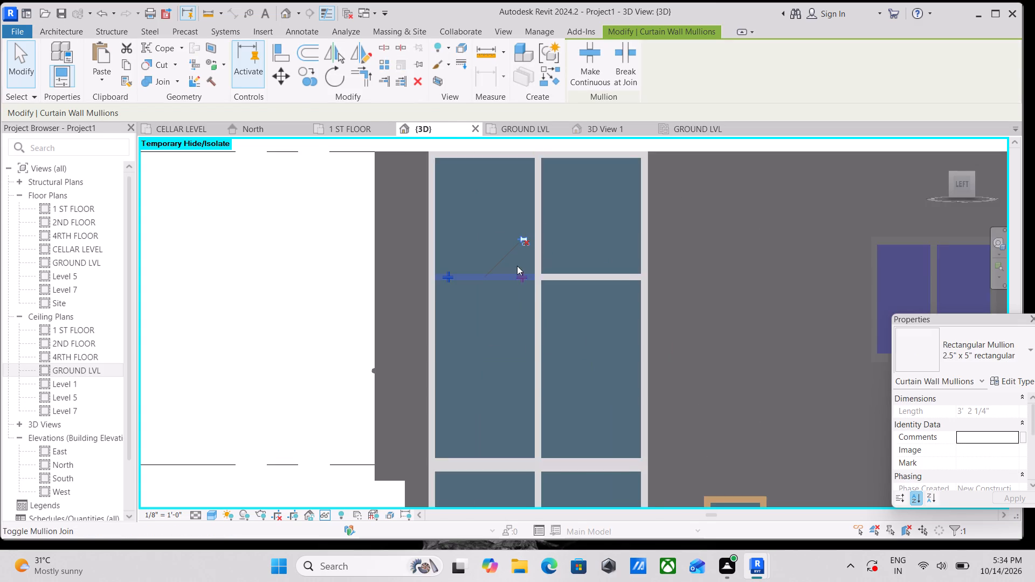
scroll(517, 266, up, 5)
right_click(475, 271)
click(501, 338)
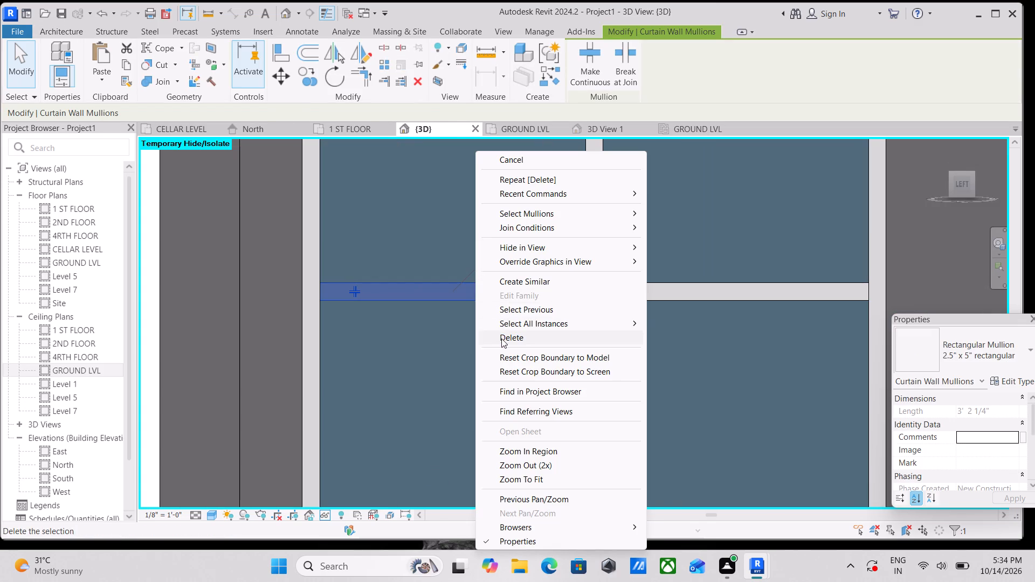
Delete the mid-height horizontal grid line of the first-floor corner curtain wall, along with its remaining mullion segment.
click(500, 292)
right_click(500, 292)
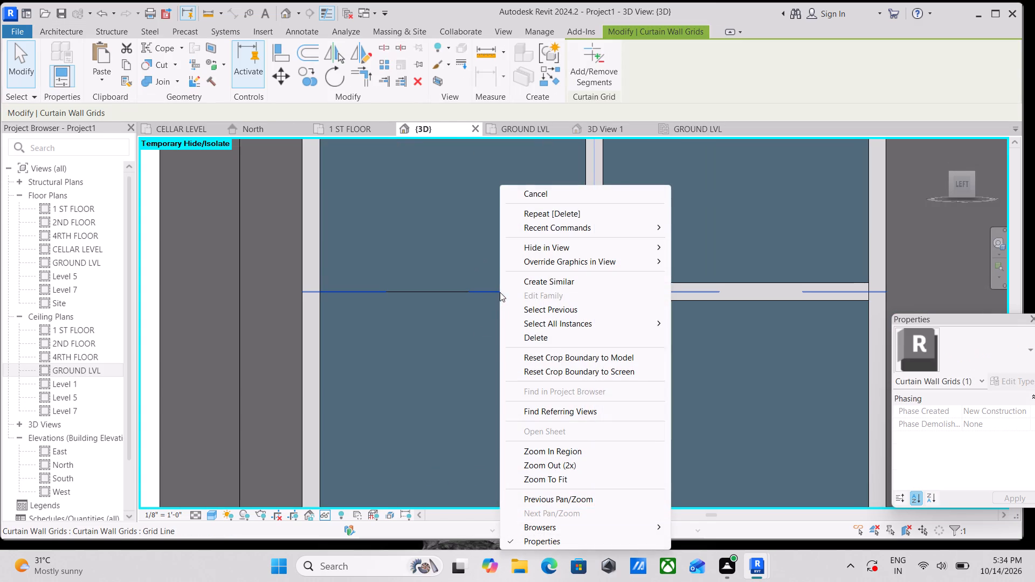
click(546, 336)
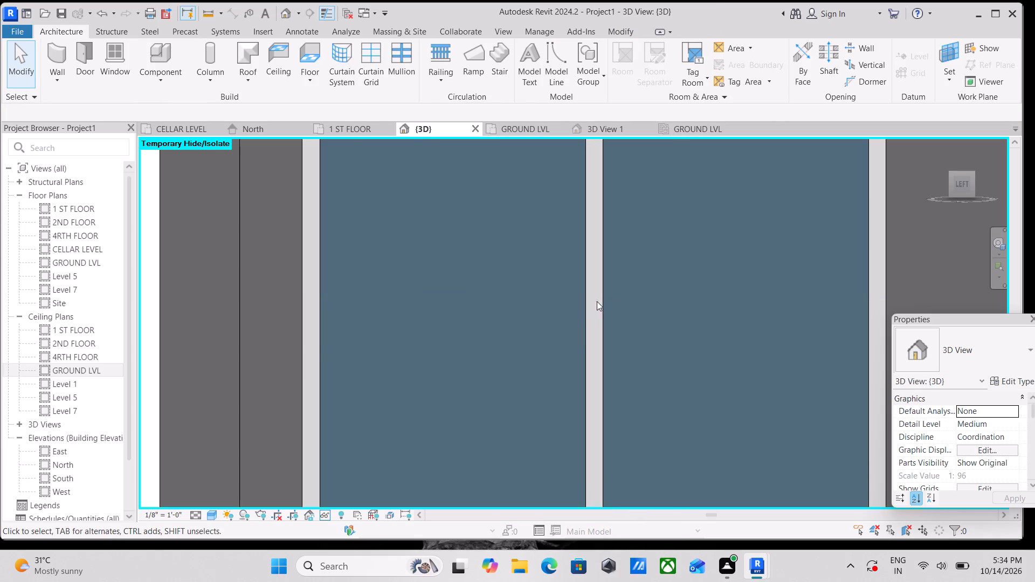
Place a horizontal curtain grid line across all segments at the midpoint of the first-floor corner curtain wall, 5'-0" from each end.
scroll(597, 301, down, 5)
middle_drag(568, 305, 547, 297)
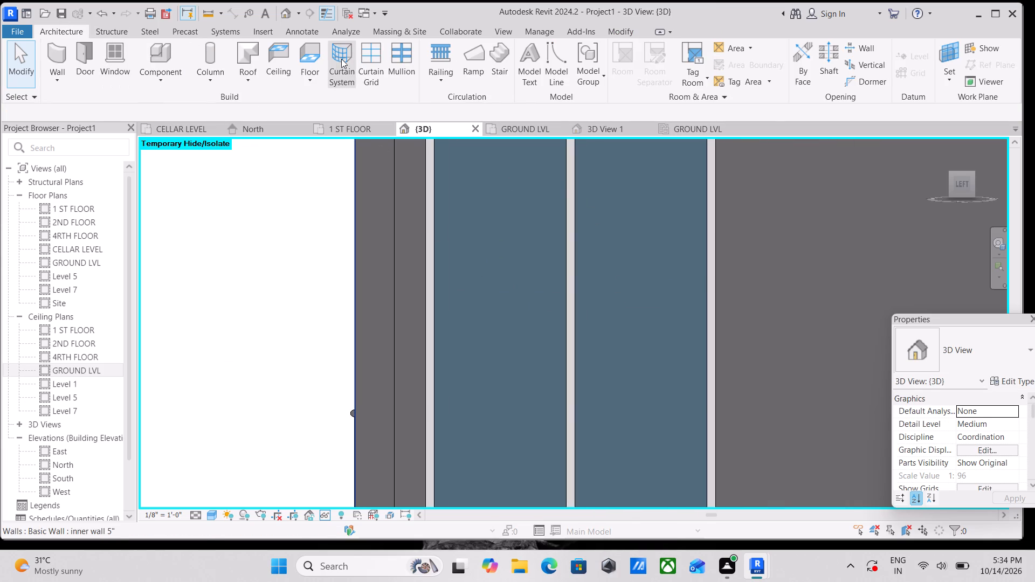
click(374, 68)
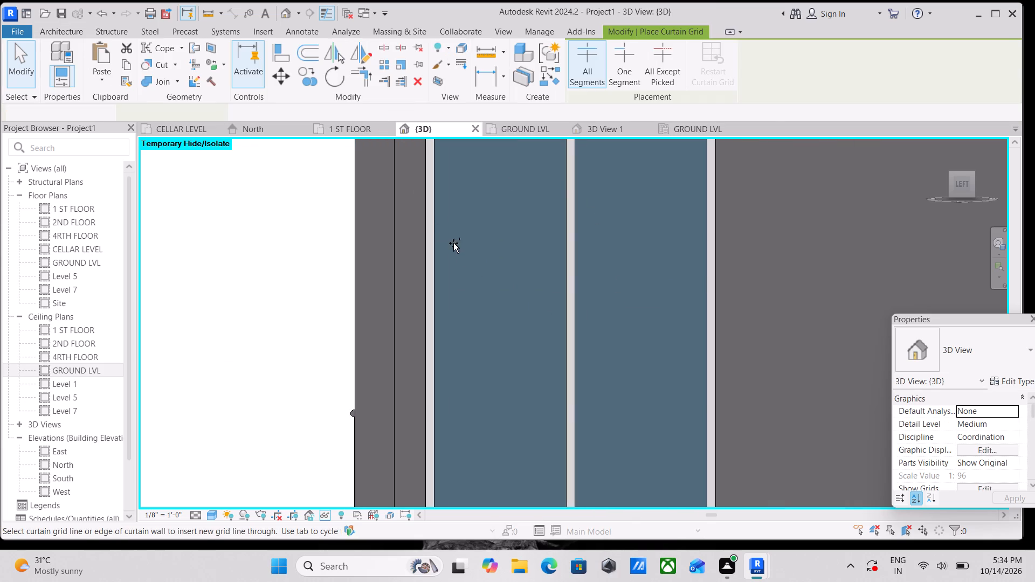
scroll(509, 307, down, 4)
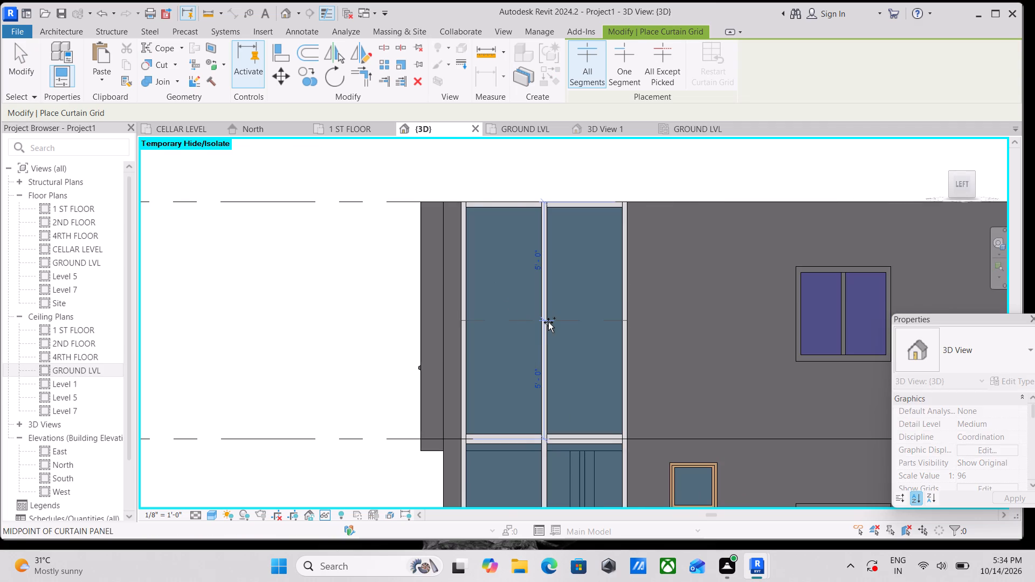
click(548, 322)
Place a horizontal curtain grid line at the midpoint of the ground-level corner curtain wall, 5'-0" from top and bottom.
scroll(548, 322, down, 4)
middle_drag(553, 334, 556, 184)
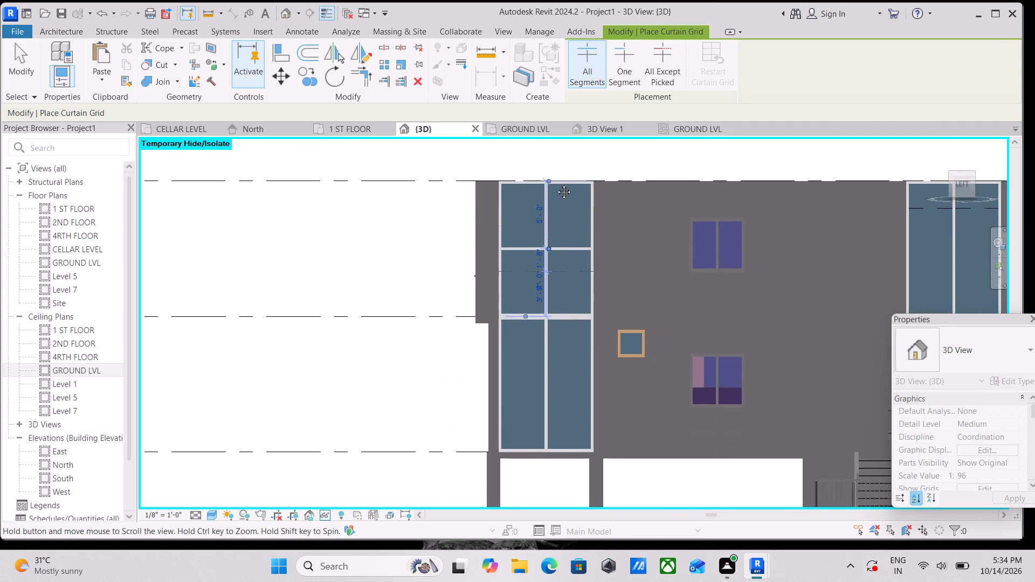
middle_drag(556, 184, 558, 164)
middle_drag(564, 226, 564, 386)
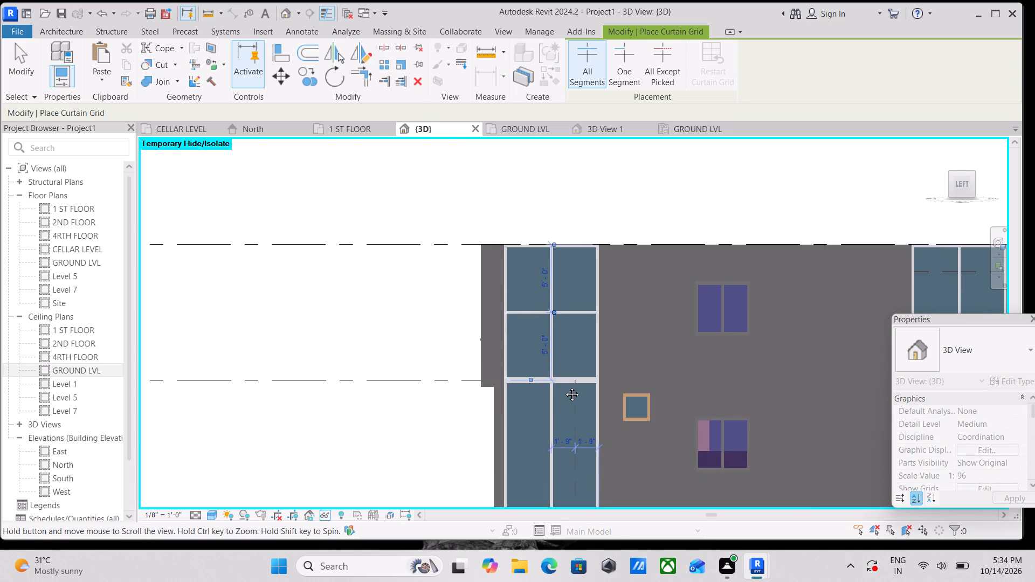
middle_drag(564, 386, 567, 278)
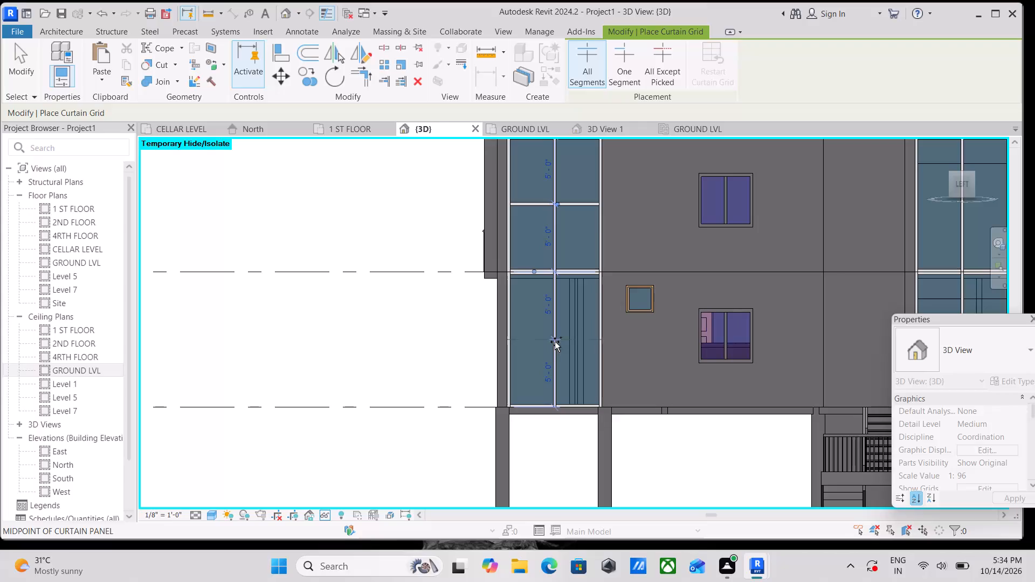
scroll(555, 342, up, 1)
click(555, 341)
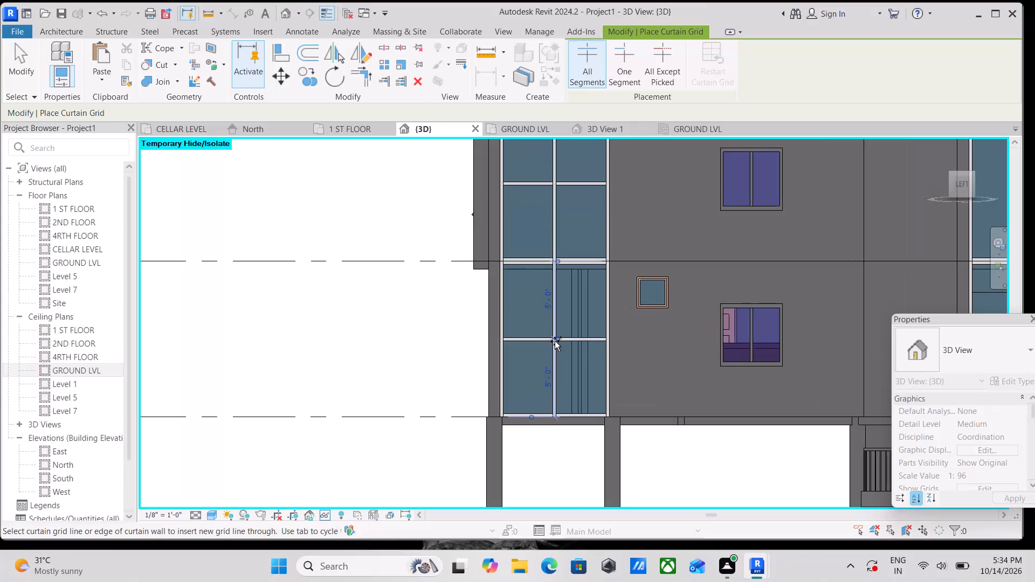
scroll(576, 327, down, 3)
middle_drag(607, 323, 424, 331)
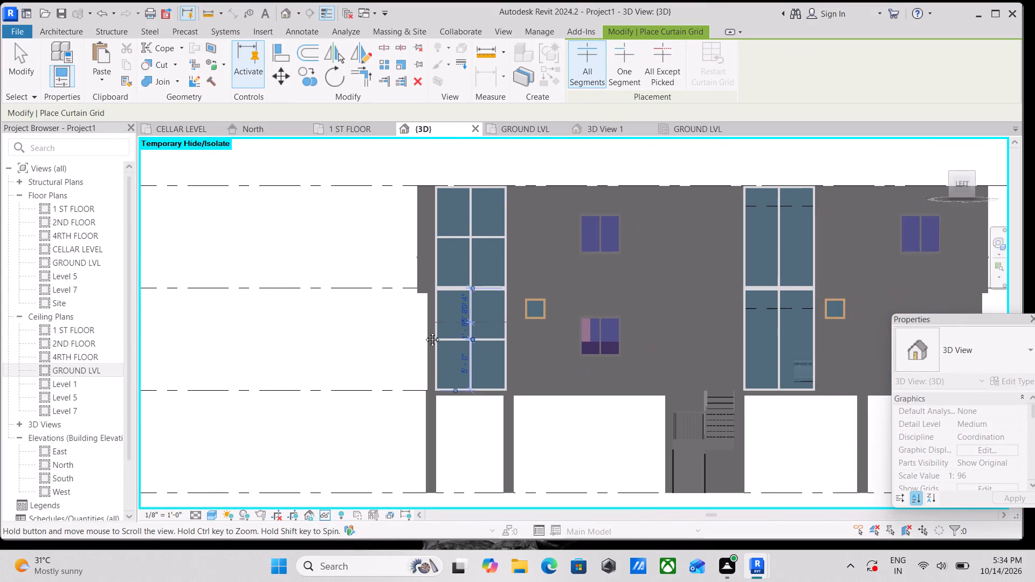
middle_drag(424, 331, 274, 345)
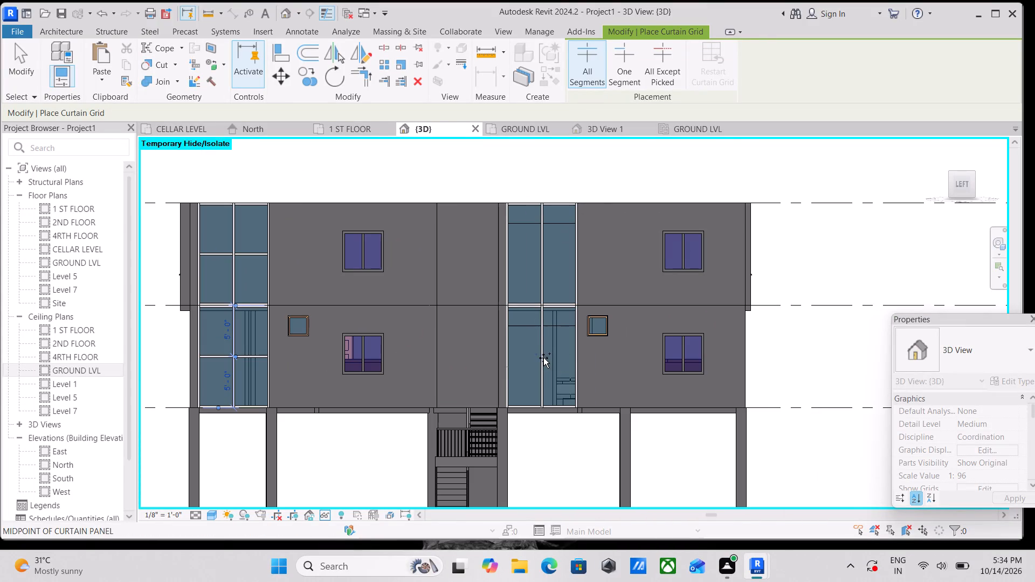
middle_drag(560, 323, 576, 413)
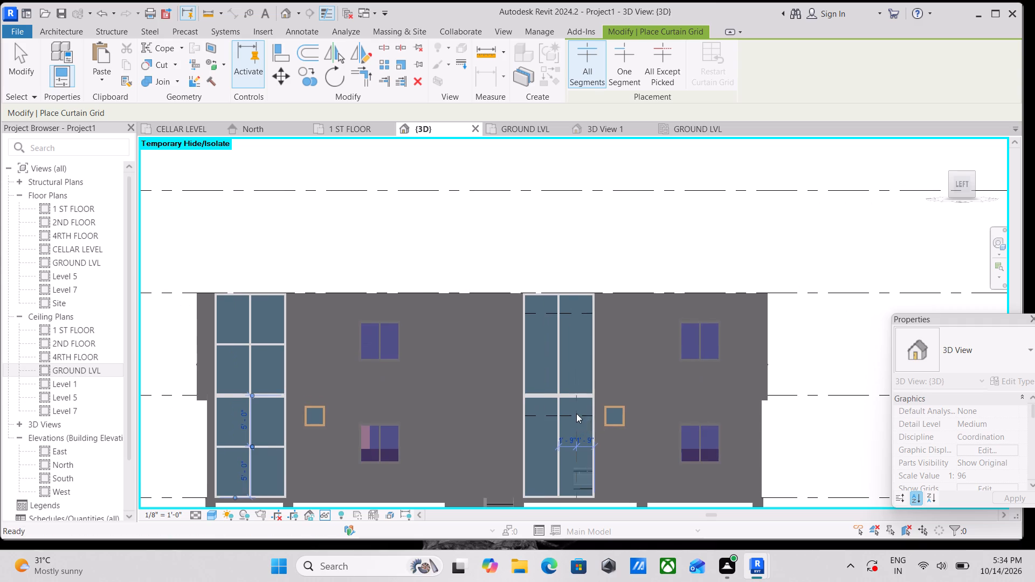
key(Escape)
key(Escape)
scroll(590, 341, up, 2)
key(Escape)
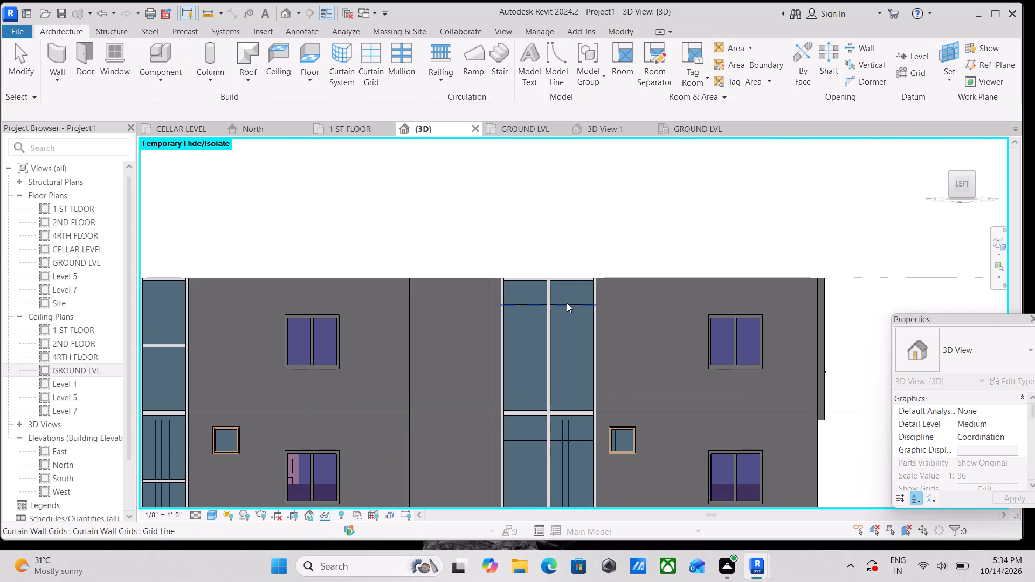
Unpin and delete the horizontal grid line near the top of the first-floor central curtain wall beside the stair bay.
click(567, 303)
right_click(567, 303)
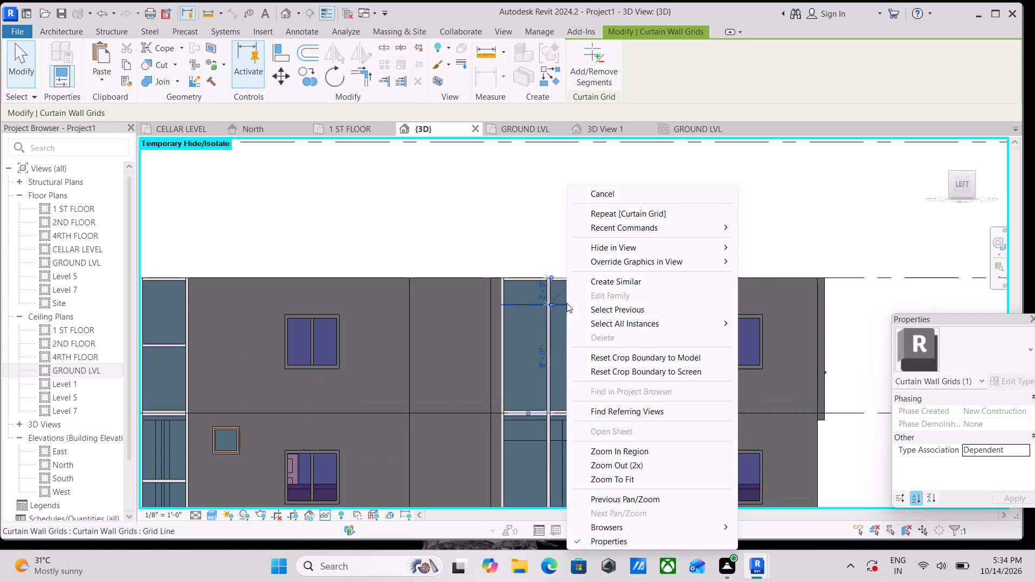
key(Escape)
scroll(562, 307, up, 7)
key(Escape)
scroll(532, 309, up, 2)
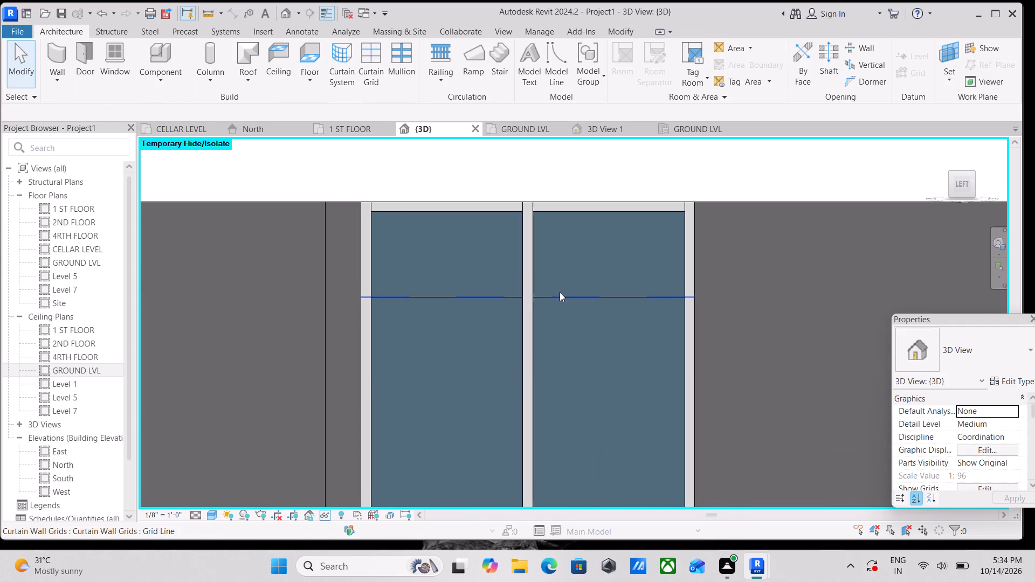
click(570, 299)
click(552, 271)
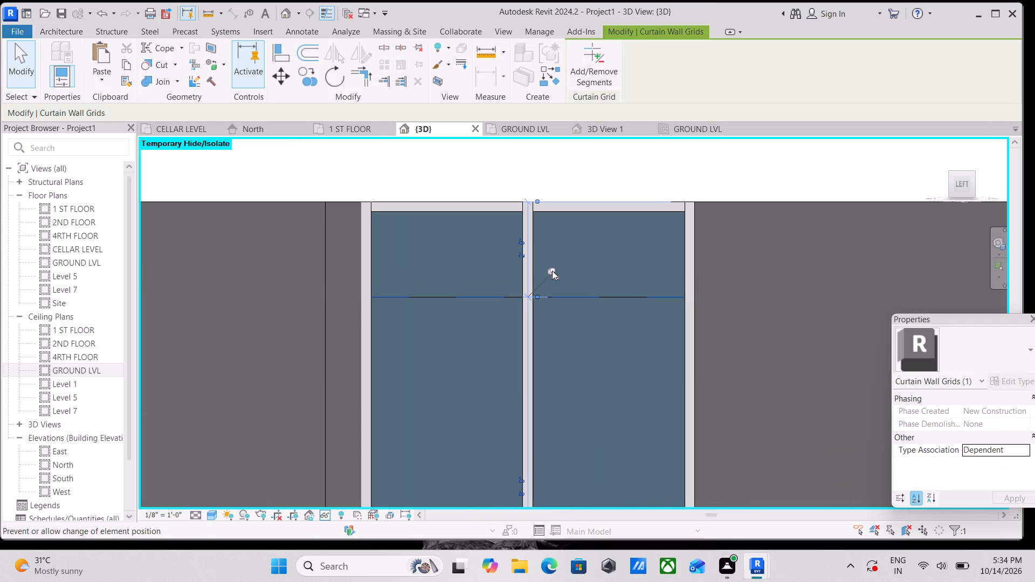
key(Escape)
click(571, 295)
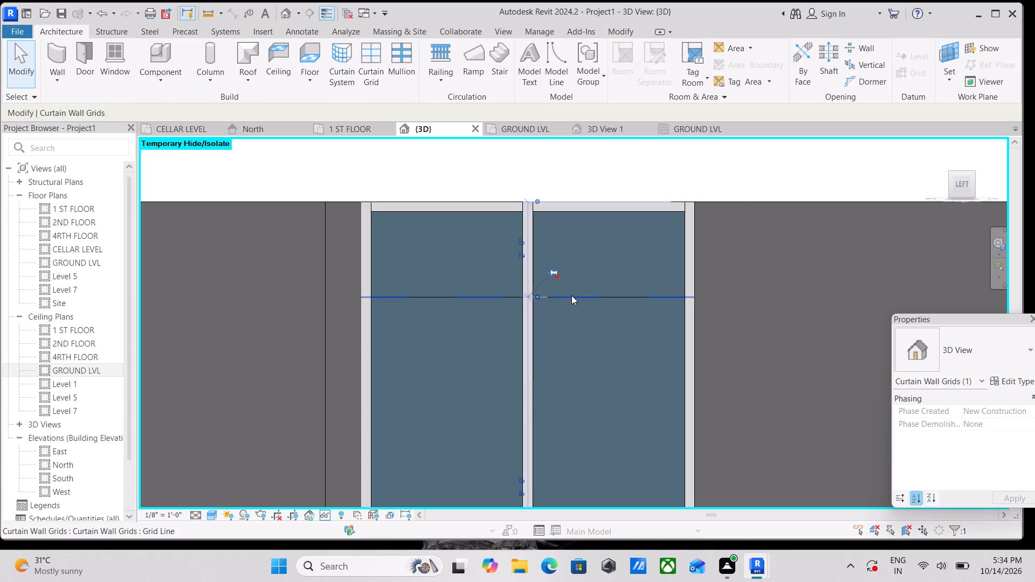
right_click(571, 295)
click(623, 343)
Unpin and delete the upper horizontal grid line of the ground-level central curtain wall.
scroll(623, 343, down, 5)
middle_drag(620, 347, 591, 197)
middle_drag(577, 357, 585, 265)
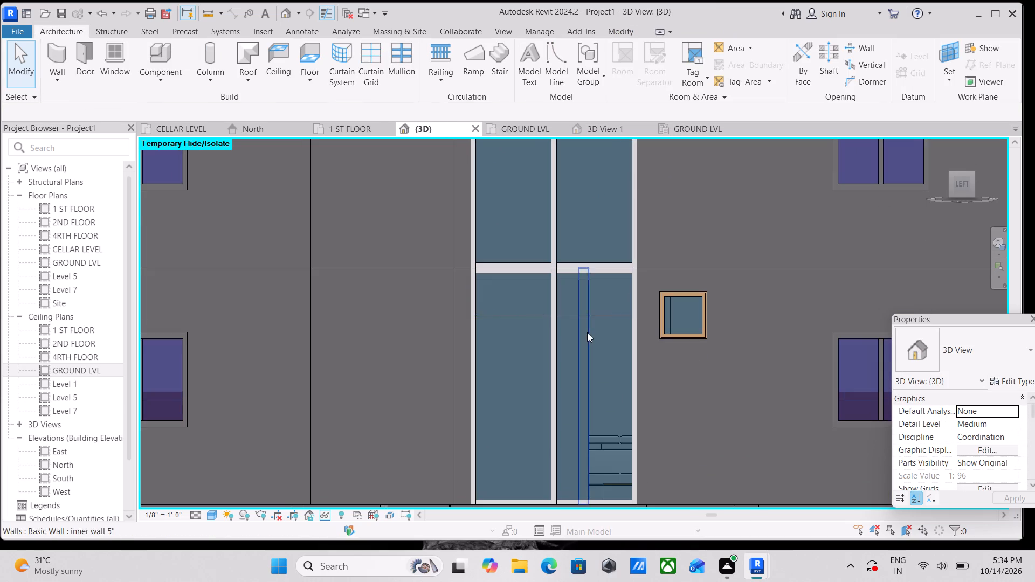
click(564, 314)
click(574, 284)
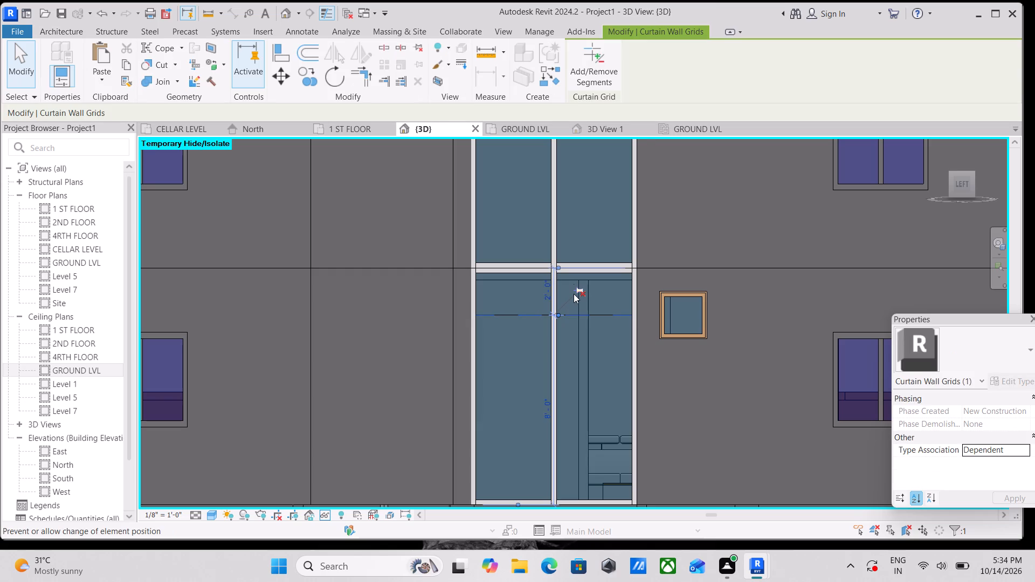
scroll(571, 304, up, 7)
right_click(569, 312)
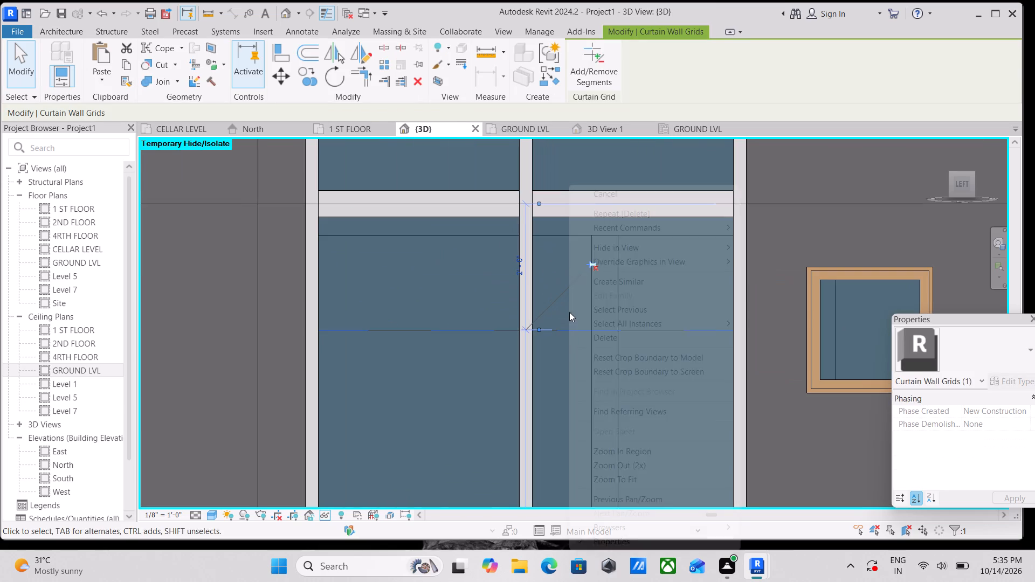
click(590, 337)
scroll(590, 336, down, 4)
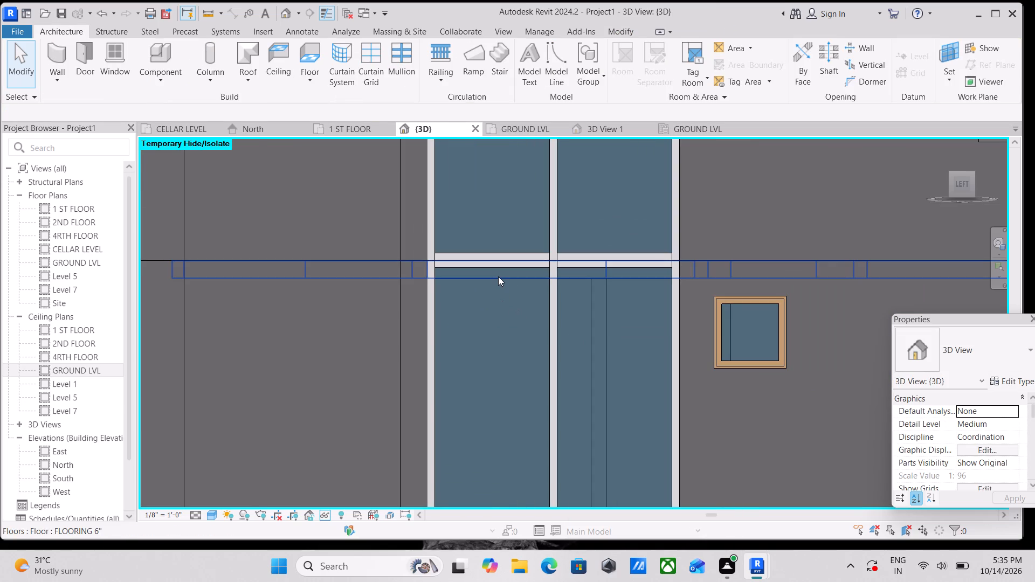
click(498, 276)
scroll(498, 276, down, 6)
key(Escape)
Place a horizontal curtain grid line across all segments at the midpoint of the first-floor central curtain wall, 5'-0" from each end.
scroll(498, 276, down, 1)
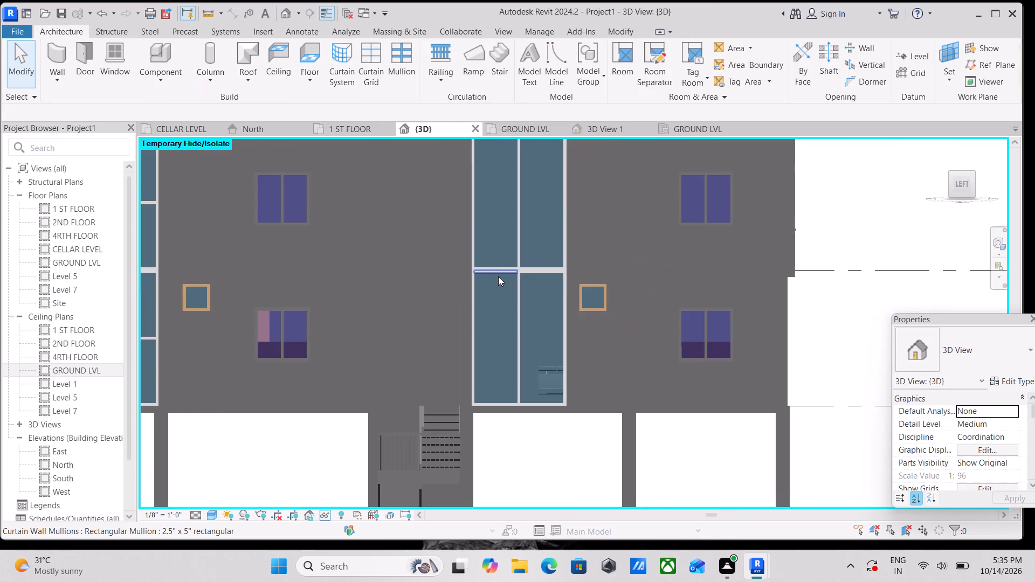
scroll(500, 279, down, 1)
middle_drag(500, 279, 534, 350)
key(Escape)
scroll(544, 296, up, 2)
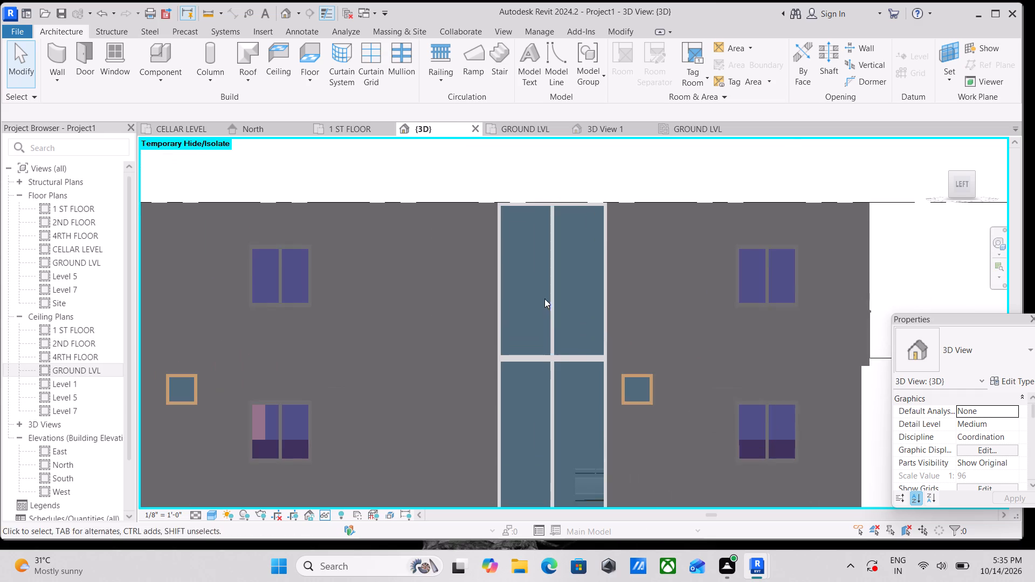
middle_drag(546, 304, 556, 350)
middle_drag(556, 350, 565, 371)
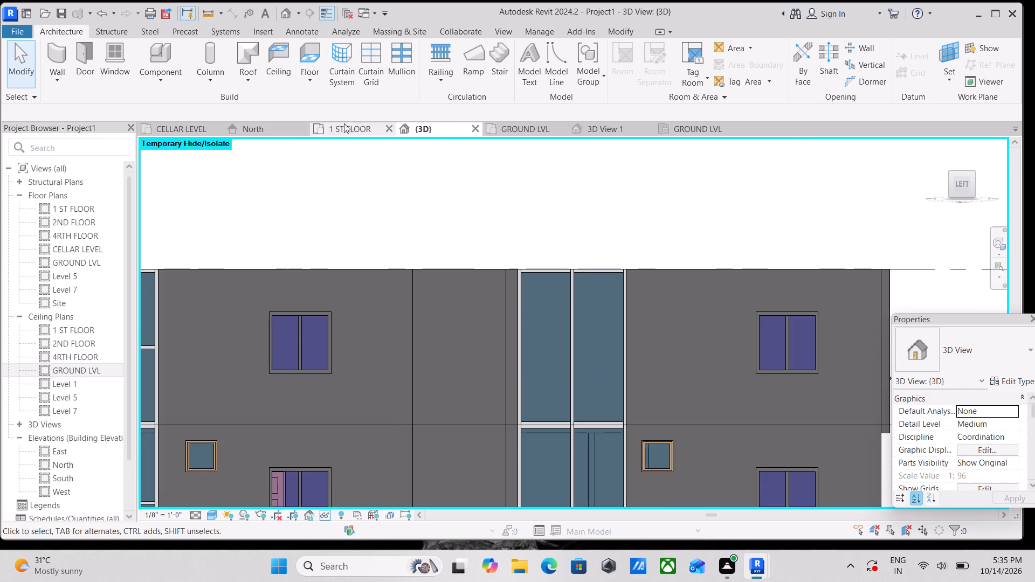
click(369, 68)
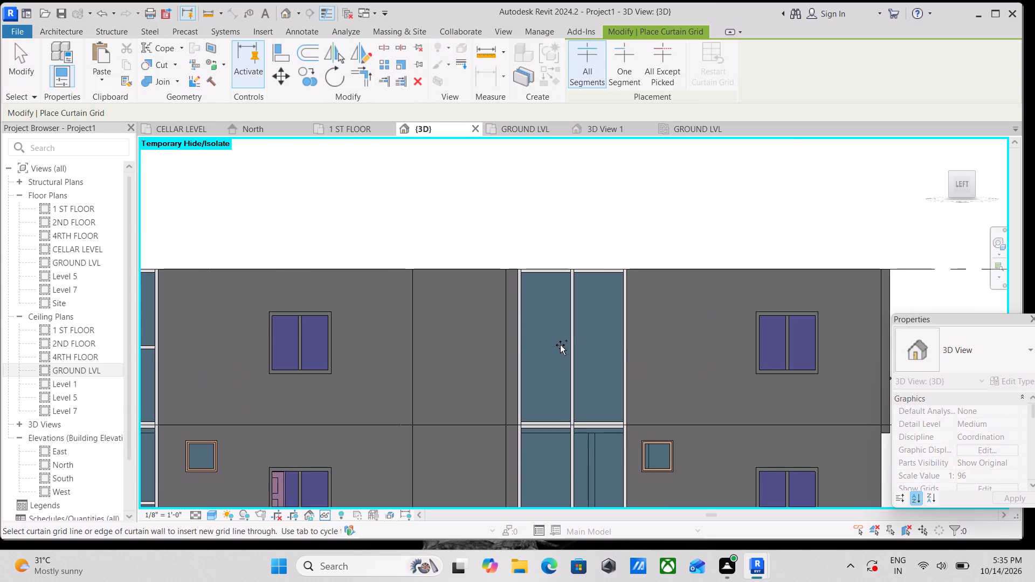
scroll(526, 347, up, 2)
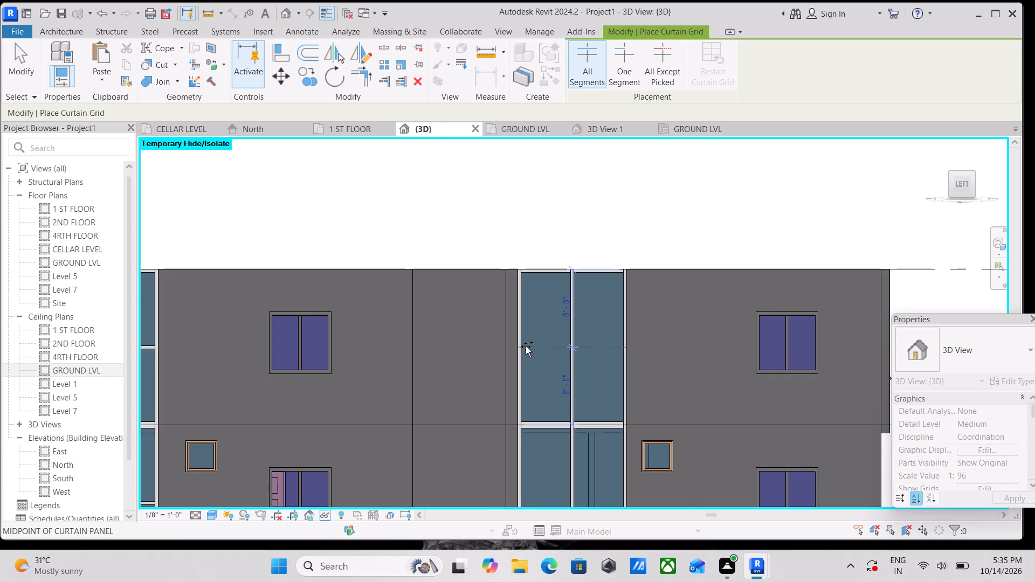
scroll(526, 347, up, 2)
click(526, 347)
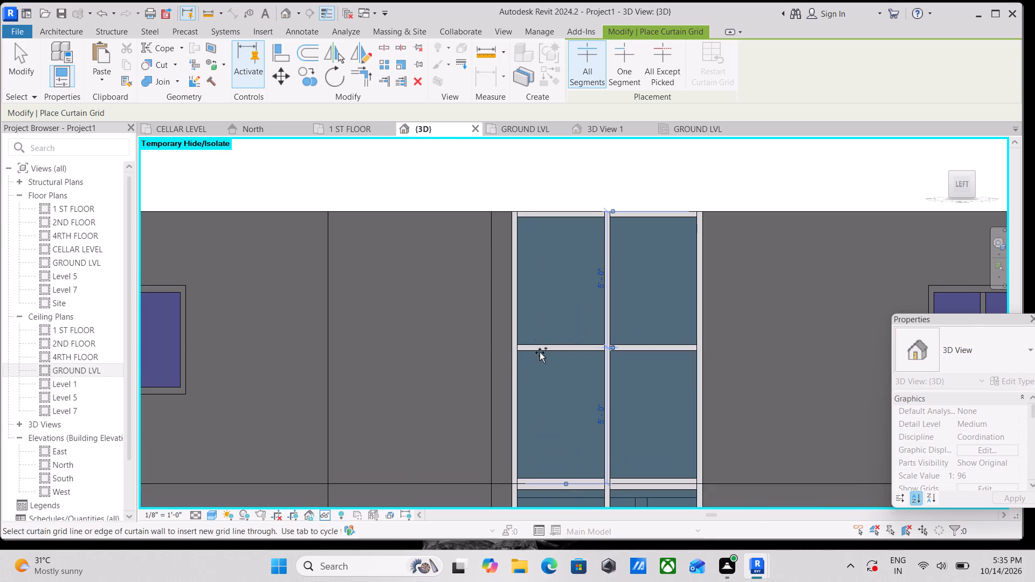
Place a horizontal curtain grid line across all segments at the midpoint of the ground-level central curtain wall.
scroll(560, 364, down, 3)
middle_drag(581, 367, 616, 214)
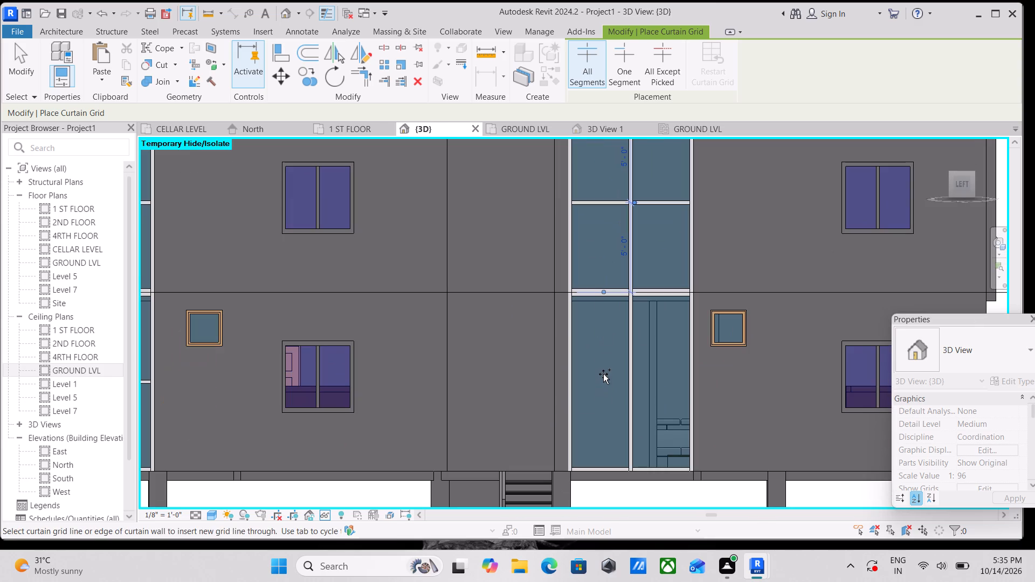
scroll(630, 365, down, 1)
scroll(632, 370, up, 5)
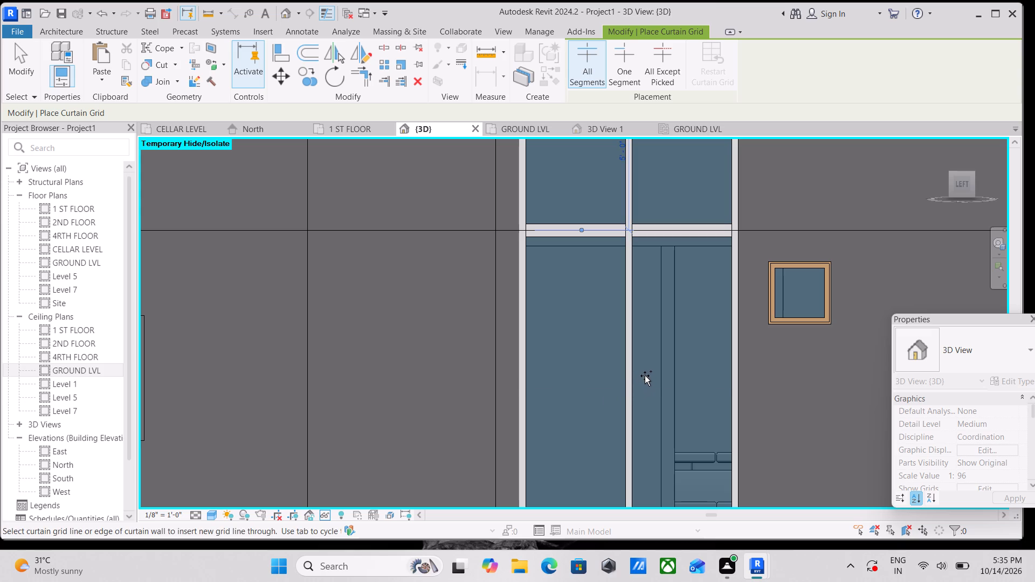
click(631, 383)
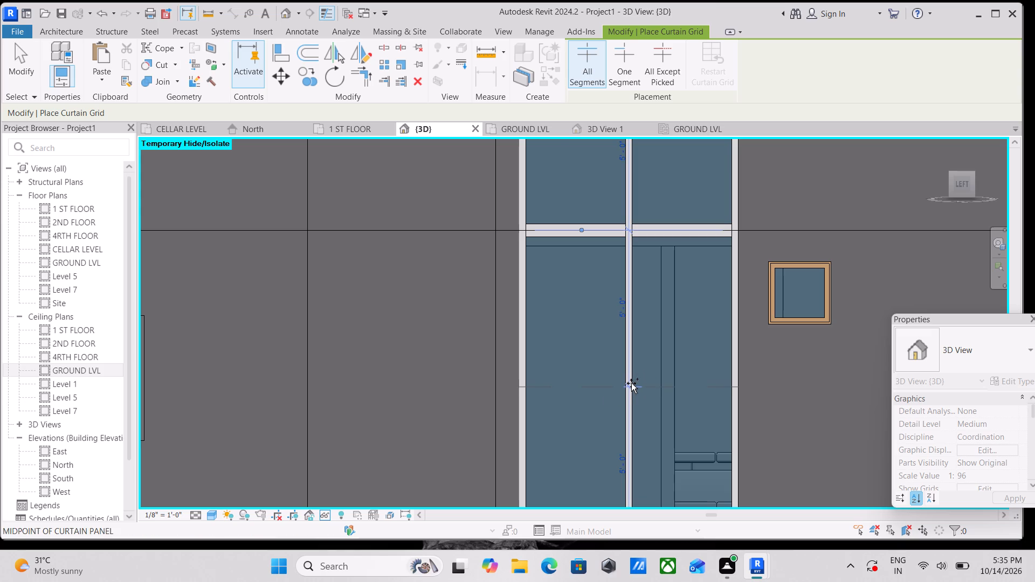
Exit grid placement and examine the facade curtain walls and the cellar-level stair from several sides in 3D.
scroll(631, 383, down, 11)
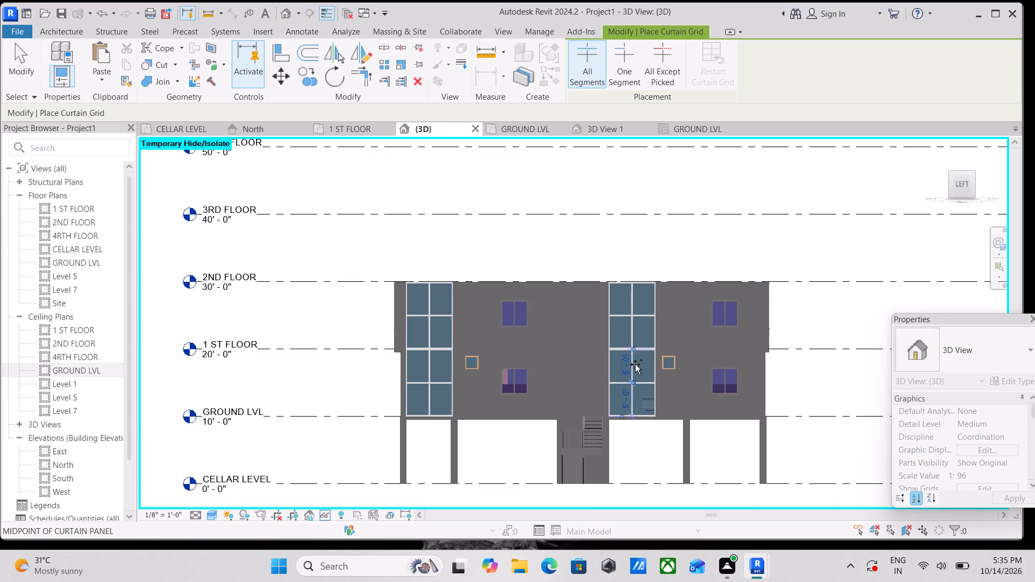
key(Escape)
scroll(635, 364, down, 2)
shift+middle_drag(551, 397, 639, 439)
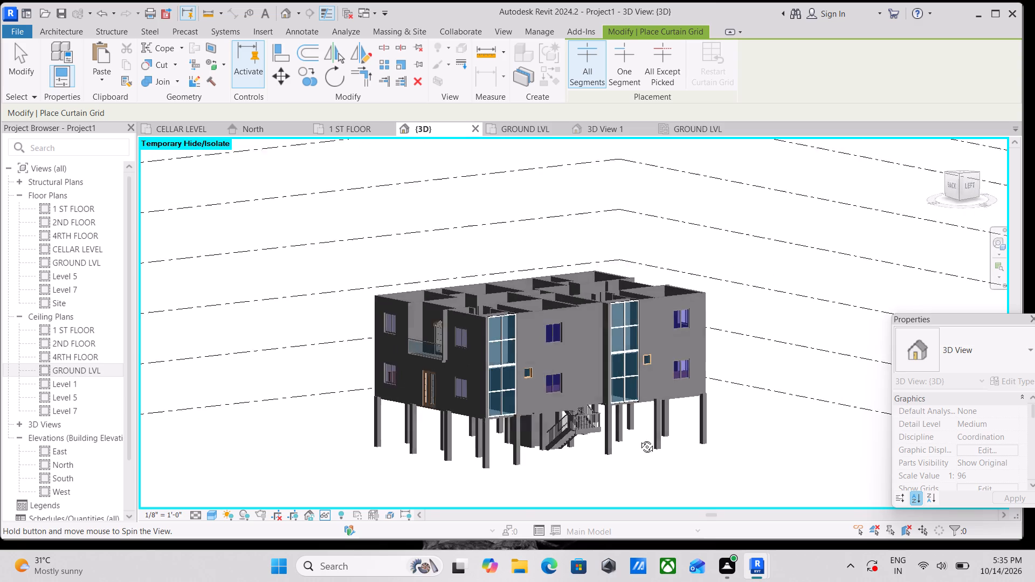
shift+middle_drag(639, 439, 434, 398)
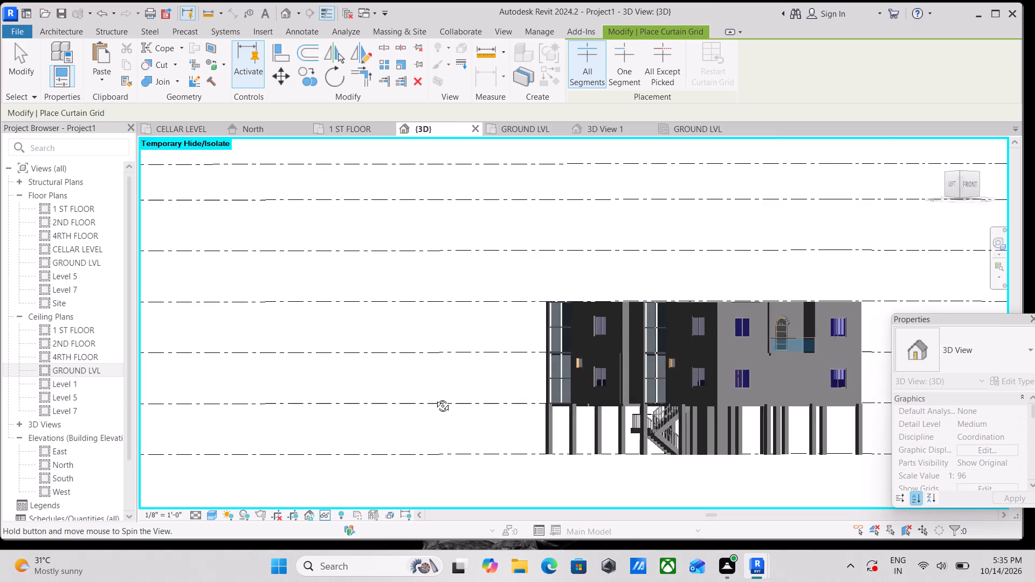
shift+middle_drag(434, 398, 429, 402)
shift+middle_drag(457, 393, 663, 484)
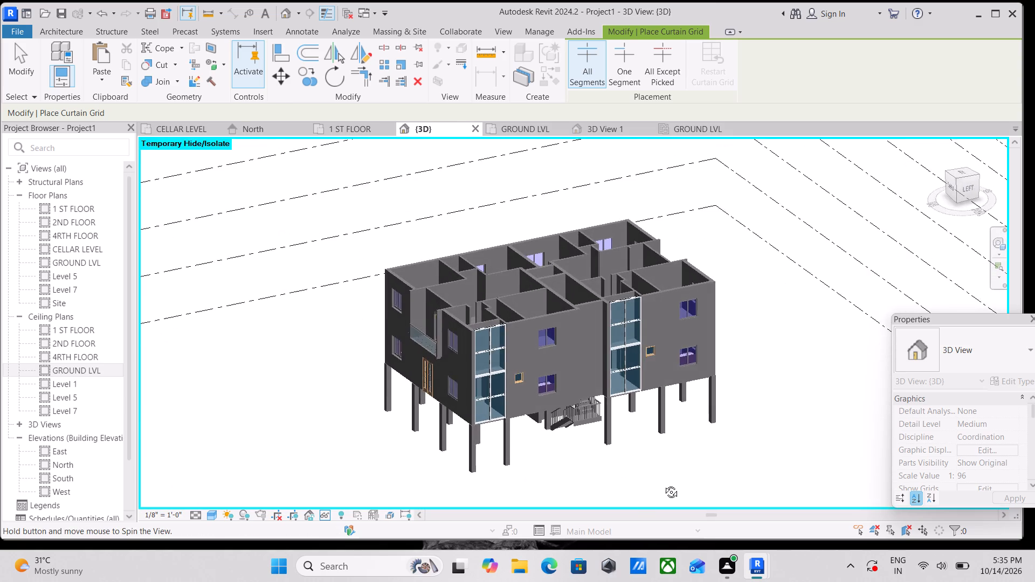
shift+middle_drag(663, 484, 699, 532)
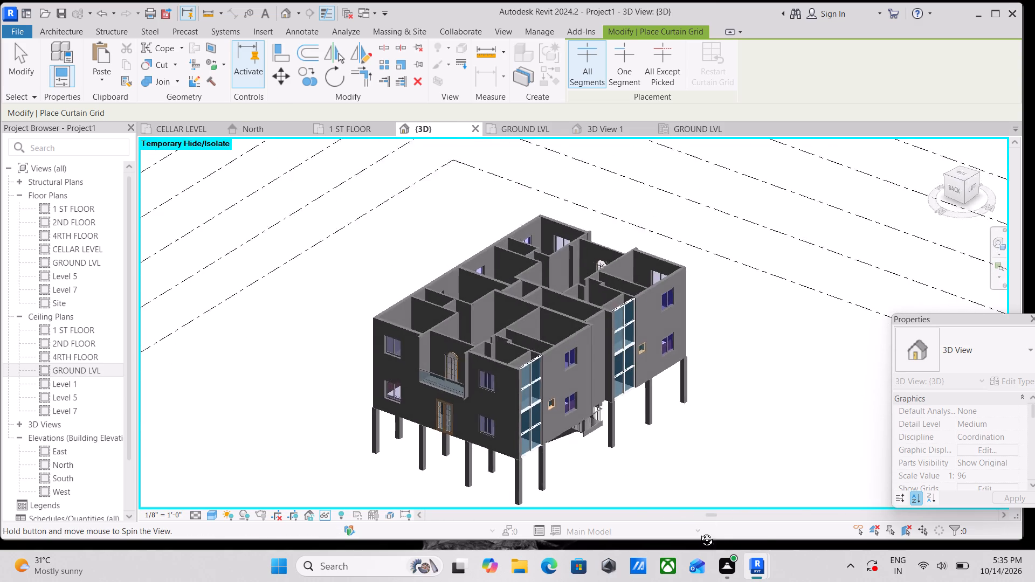
shift+middle_drag(699, 532, 563, 366)
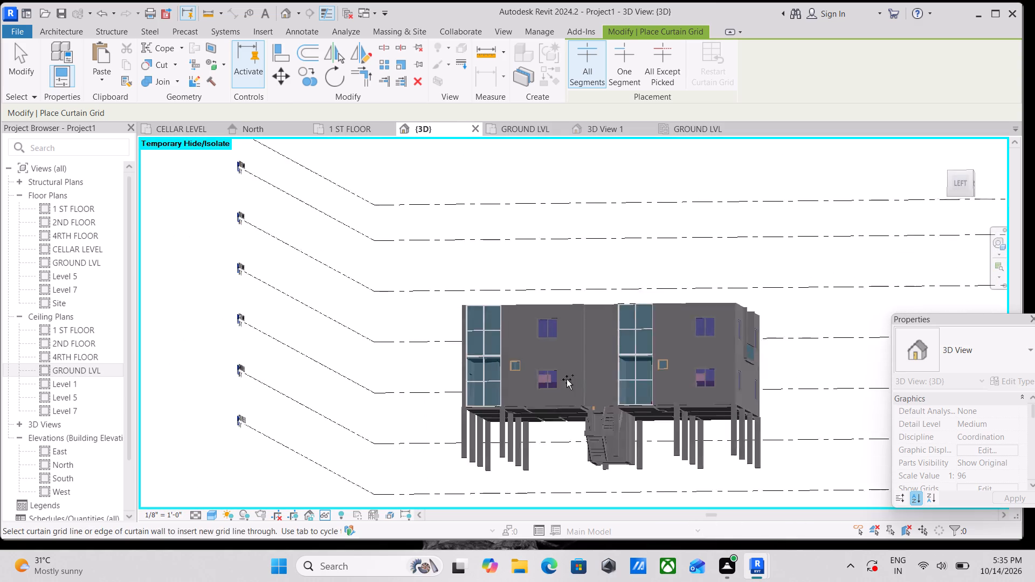
scroll(639, 445, up, 2)
scroll(587, 431, up, 3)
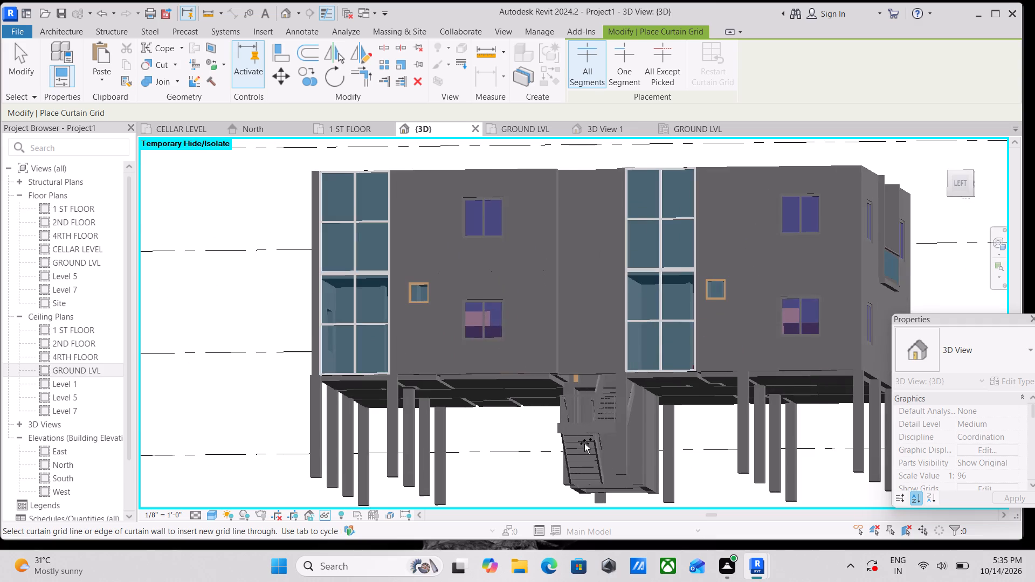
key(Escape)
scroll(581, 438, up, 3)
key(Escape)
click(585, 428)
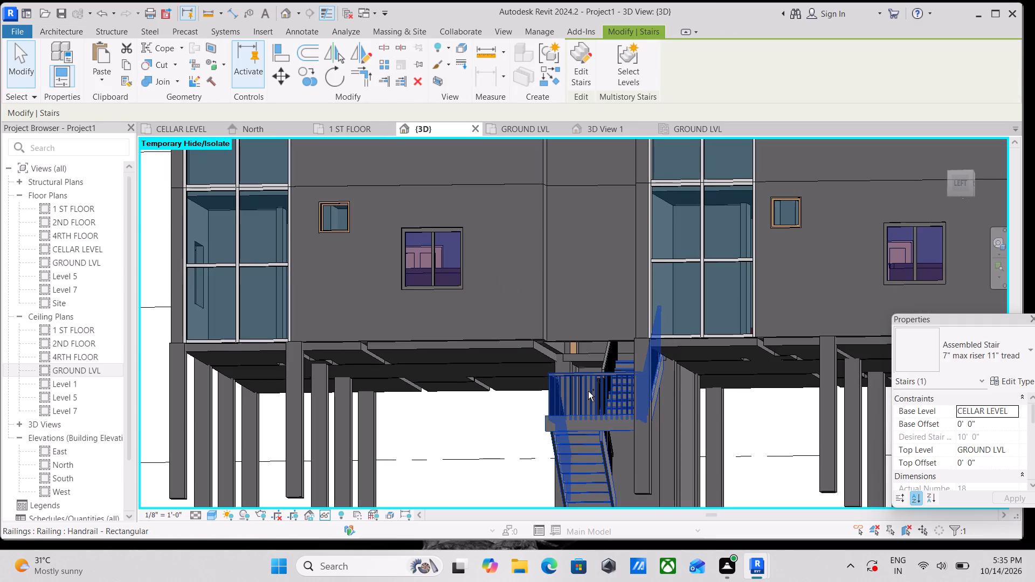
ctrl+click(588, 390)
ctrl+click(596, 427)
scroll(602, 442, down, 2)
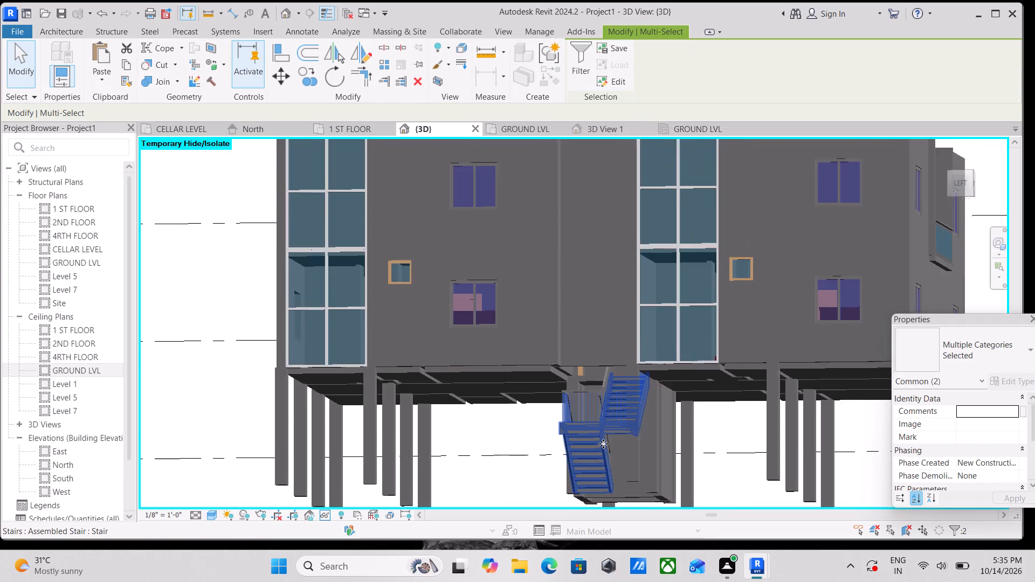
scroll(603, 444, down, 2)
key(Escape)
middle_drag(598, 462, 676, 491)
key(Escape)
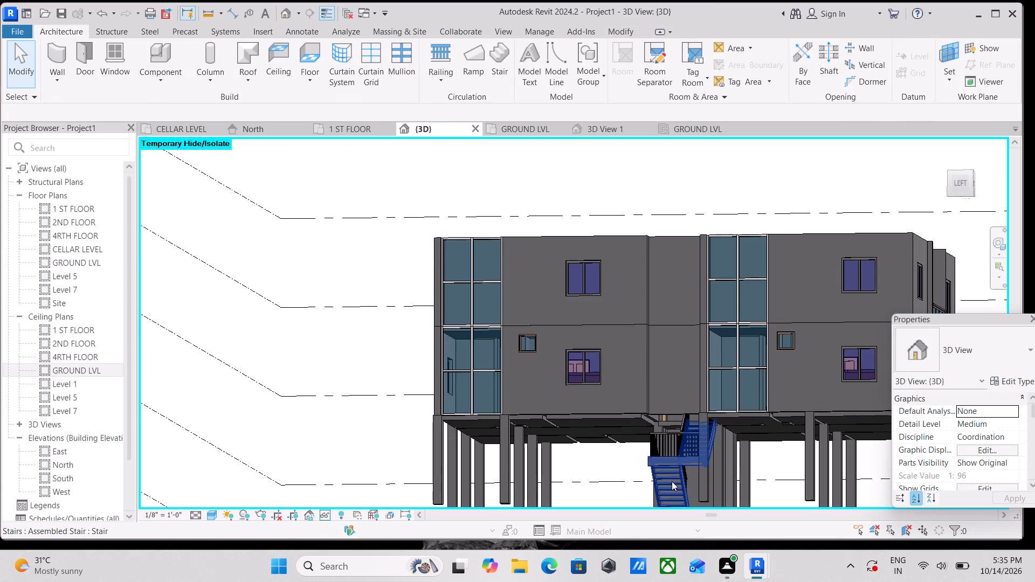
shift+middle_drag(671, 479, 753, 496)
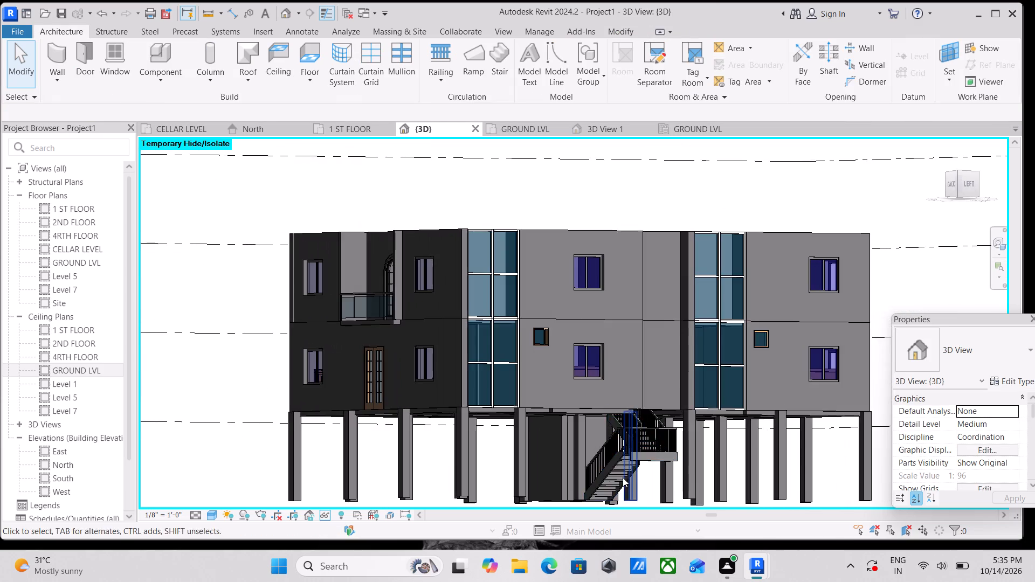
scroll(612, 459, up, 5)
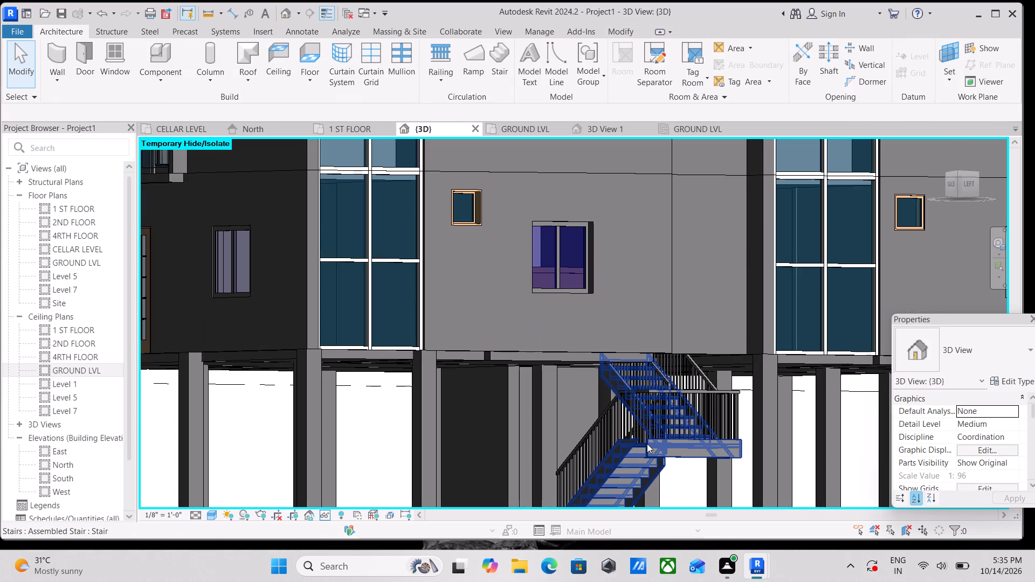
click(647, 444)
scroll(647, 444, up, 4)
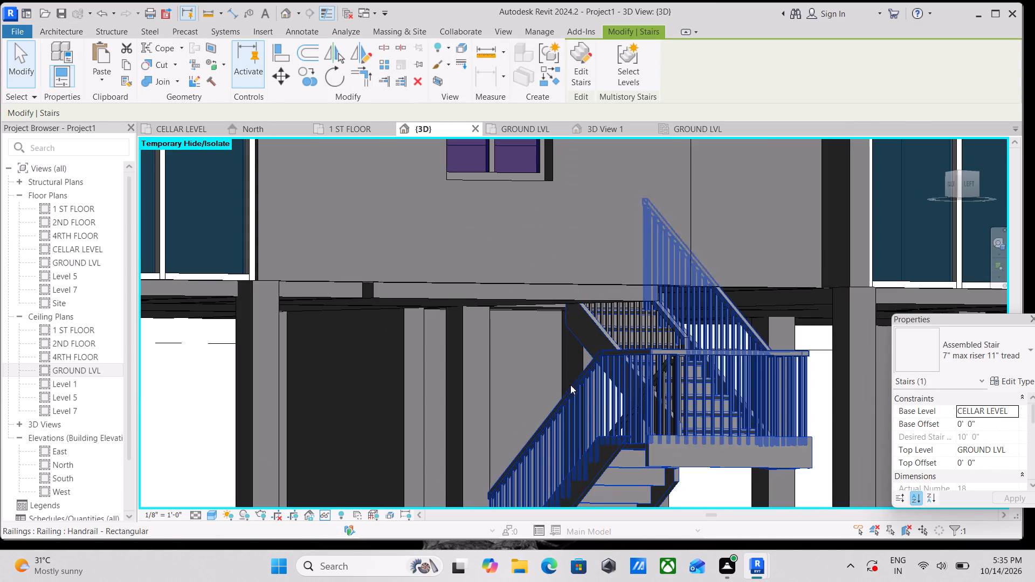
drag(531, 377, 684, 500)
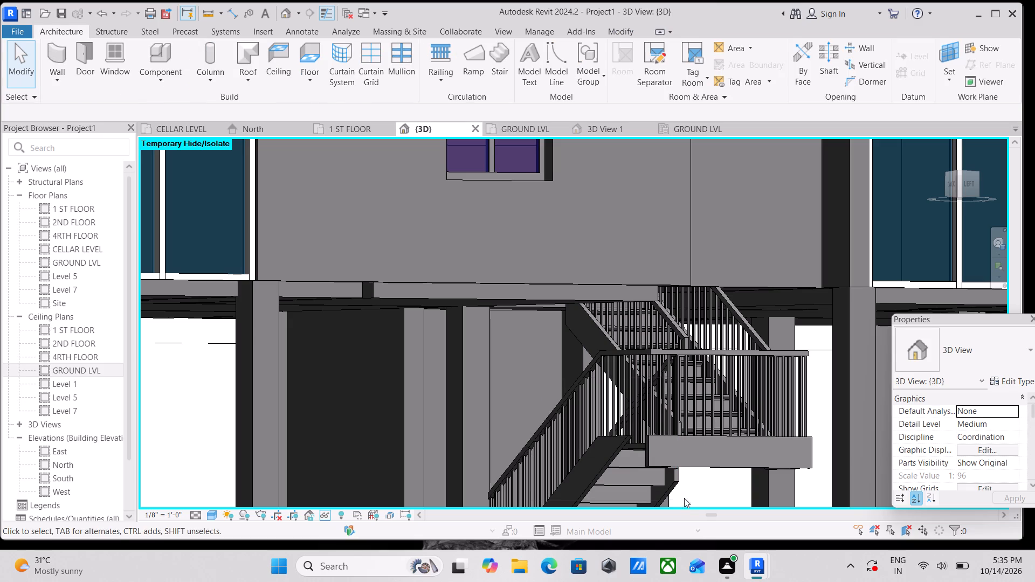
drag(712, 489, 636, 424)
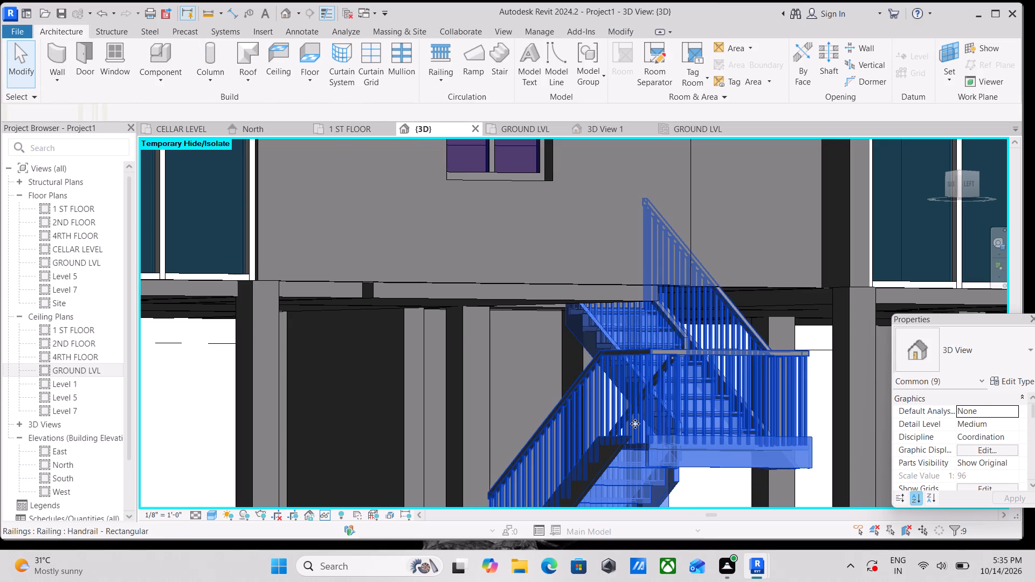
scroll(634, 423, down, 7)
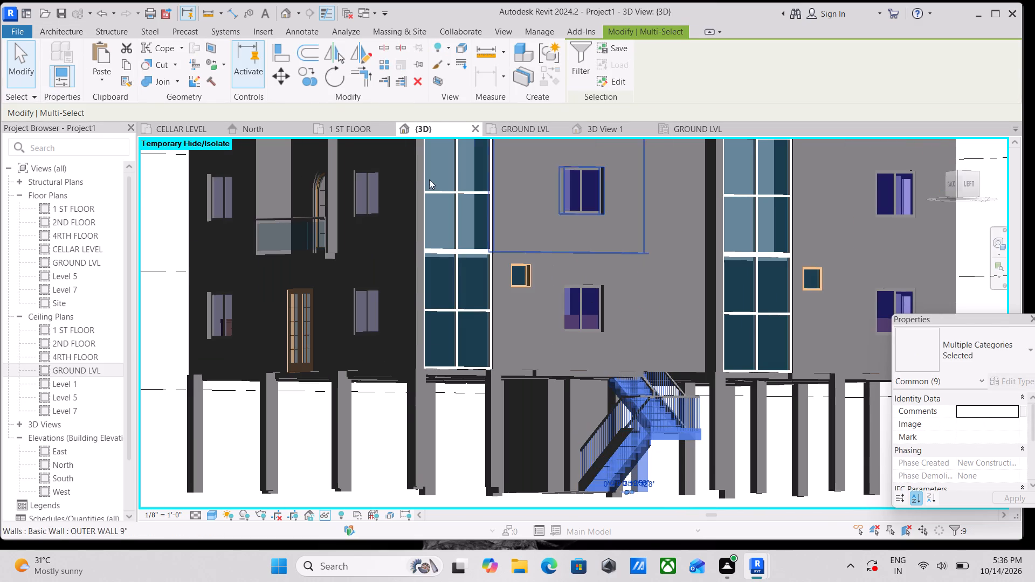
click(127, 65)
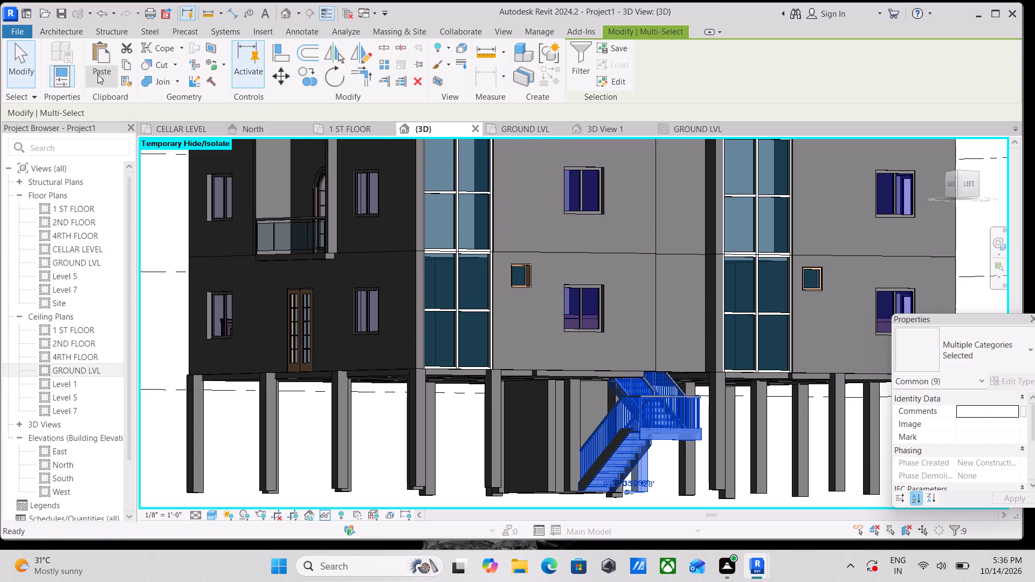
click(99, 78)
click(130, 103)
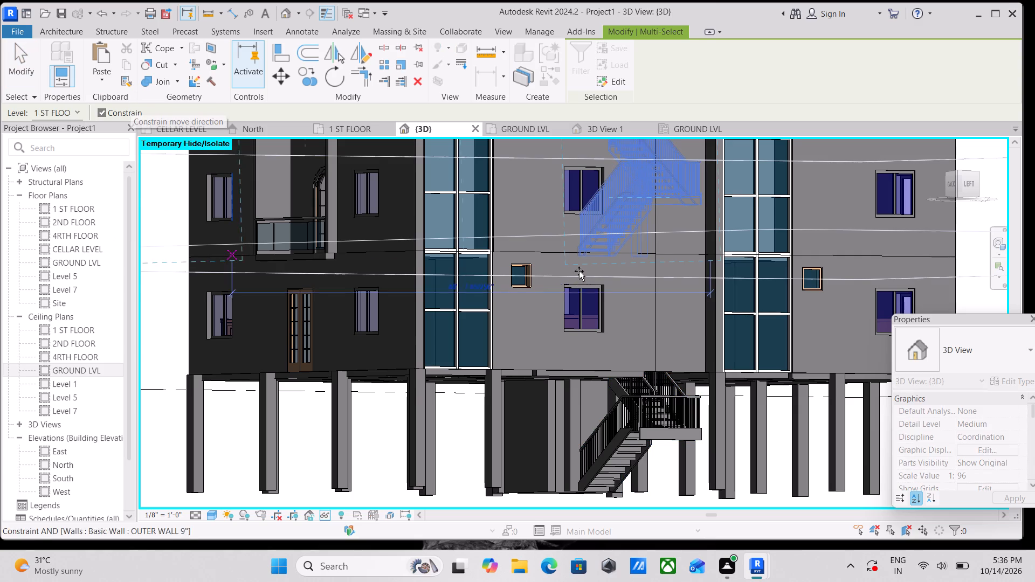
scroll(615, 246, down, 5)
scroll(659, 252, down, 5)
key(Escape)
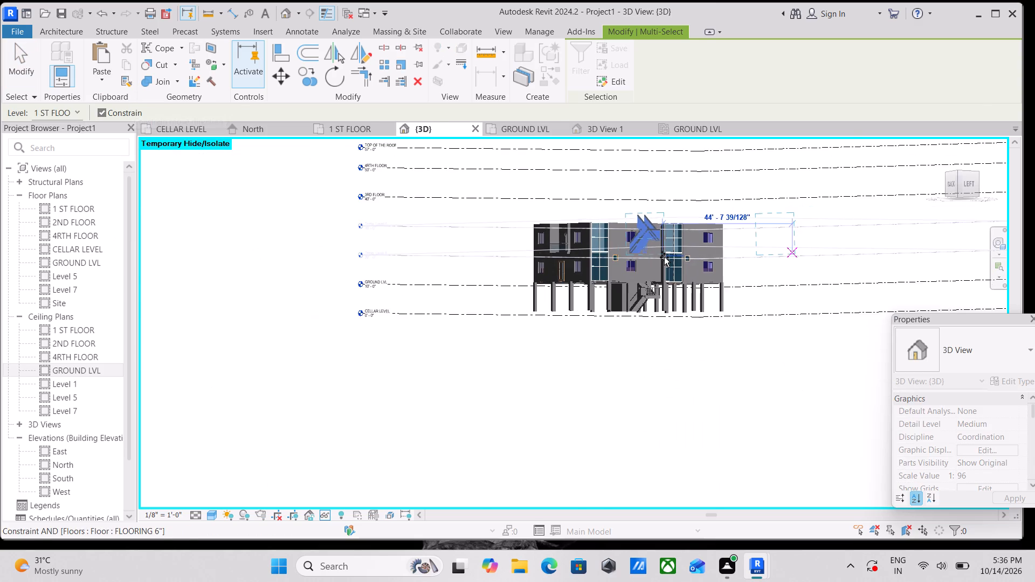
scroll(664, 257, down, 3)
Copy the cellar-level stair with its railing, run and supports, filtering levels out, and paste it aligned to levels 1 ST FLOOR and GROUND LVL.
scroll(670, 352, up, 3)
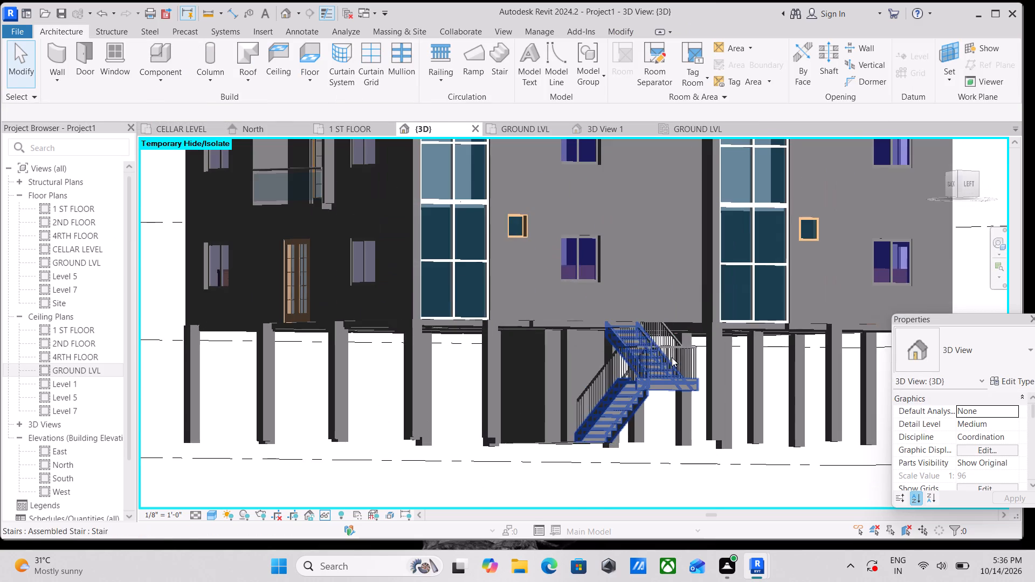
shift+middle_drag(610, 192, 743, 495)
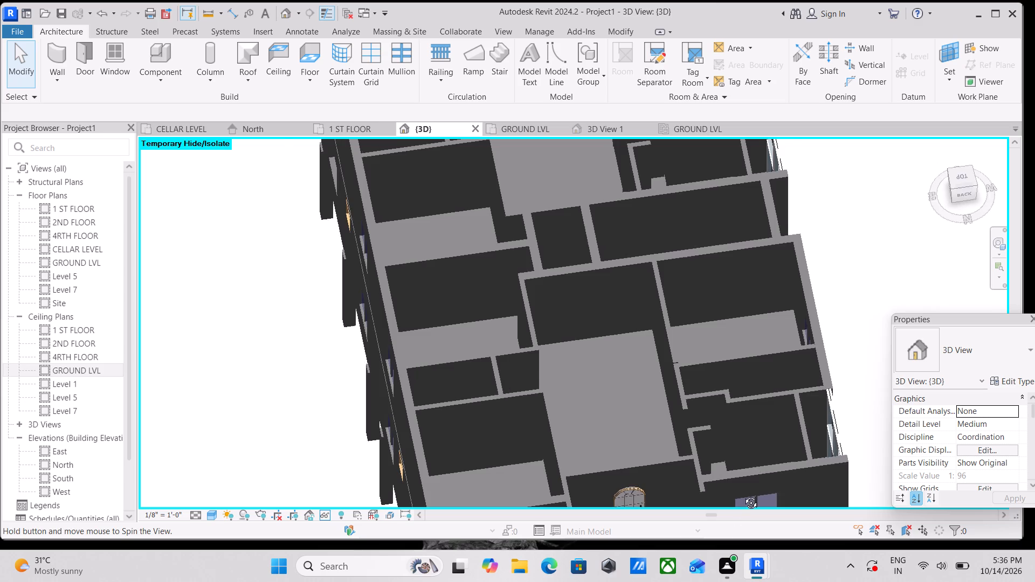
shift+middle_drag(743, 495, 679, 576)
middle_drag(688, 359, 577, 105)
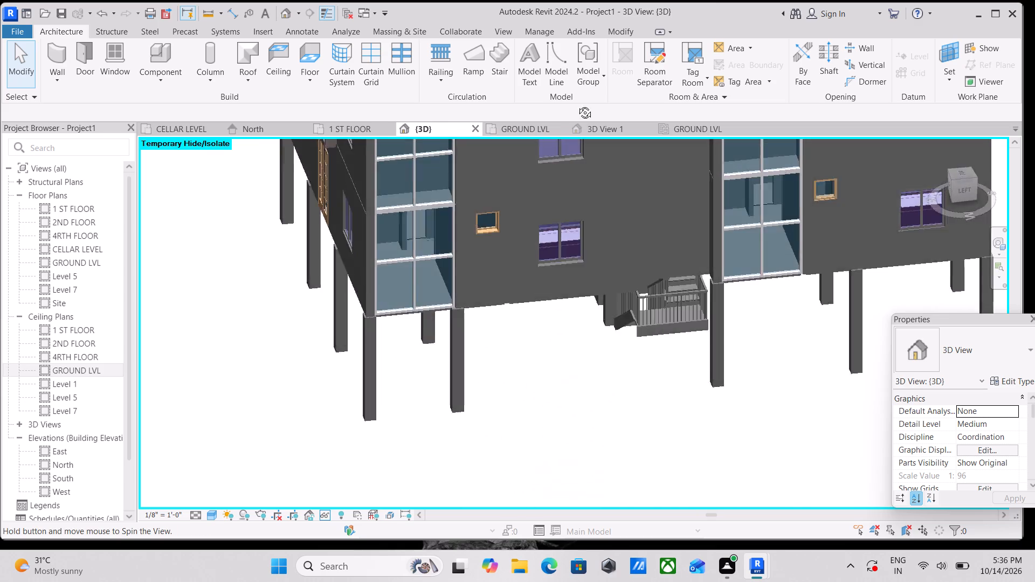
middle_drag(577, 105, 603, 83)
scroll(539, 364, up, 1)
middle_drag(539, 363, 604, 242)
scroll(685, 400, up, 2)
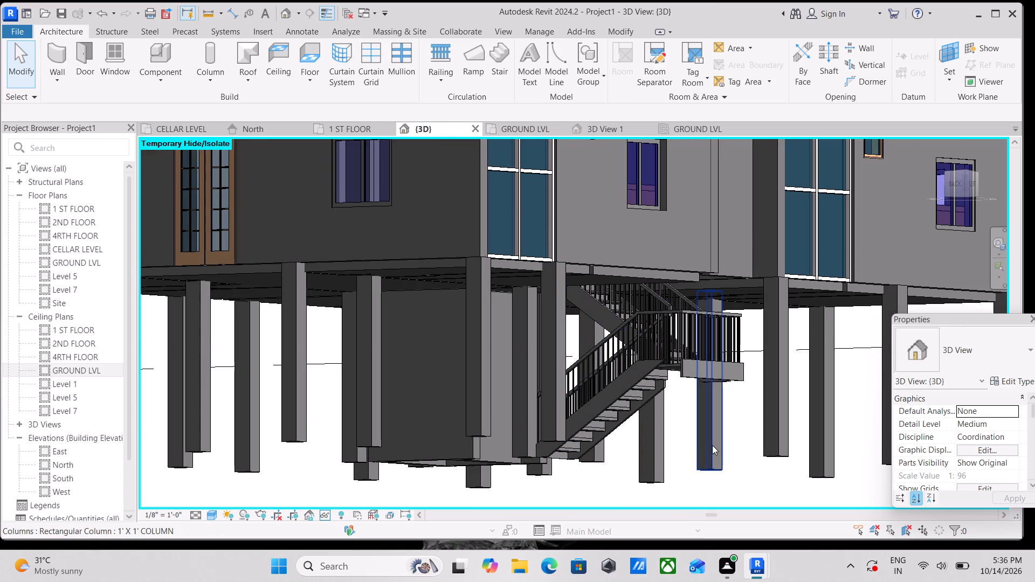
drag(675, 406, 676, 327)
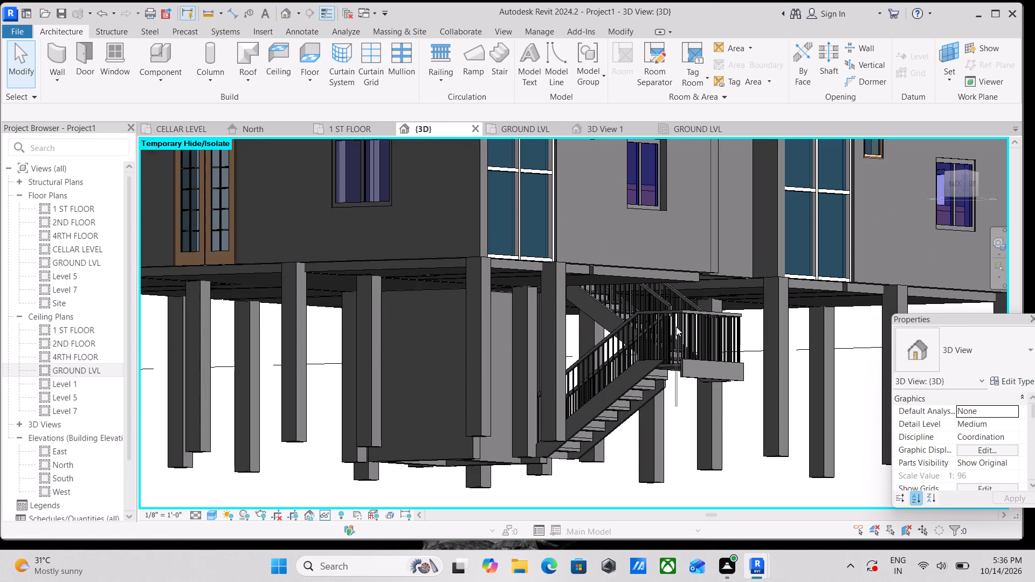
drag(676, 327, 673, 314)
click(578, 66)
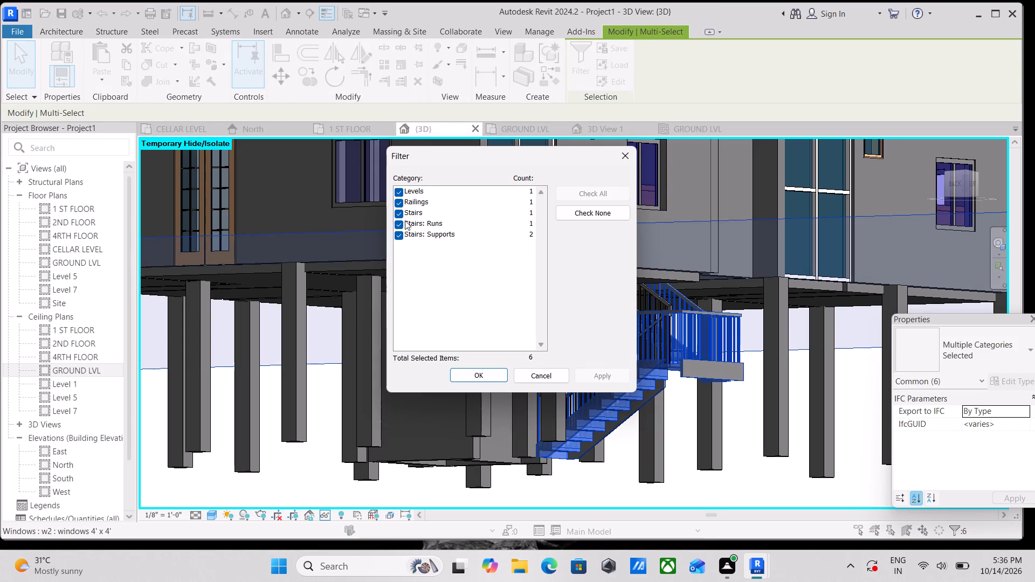
click(397, 188)
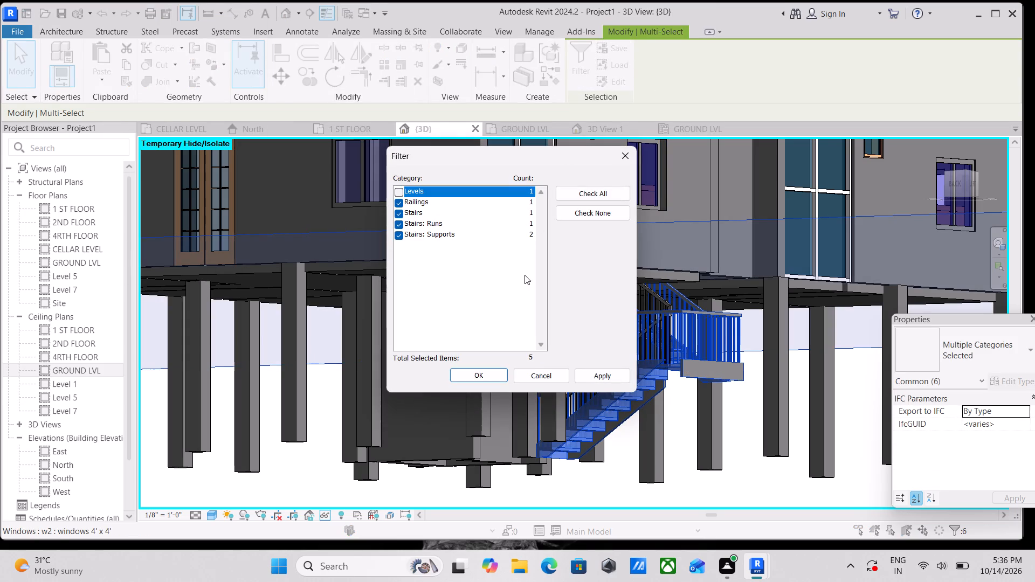
click(594, 380)
click(477, 376)
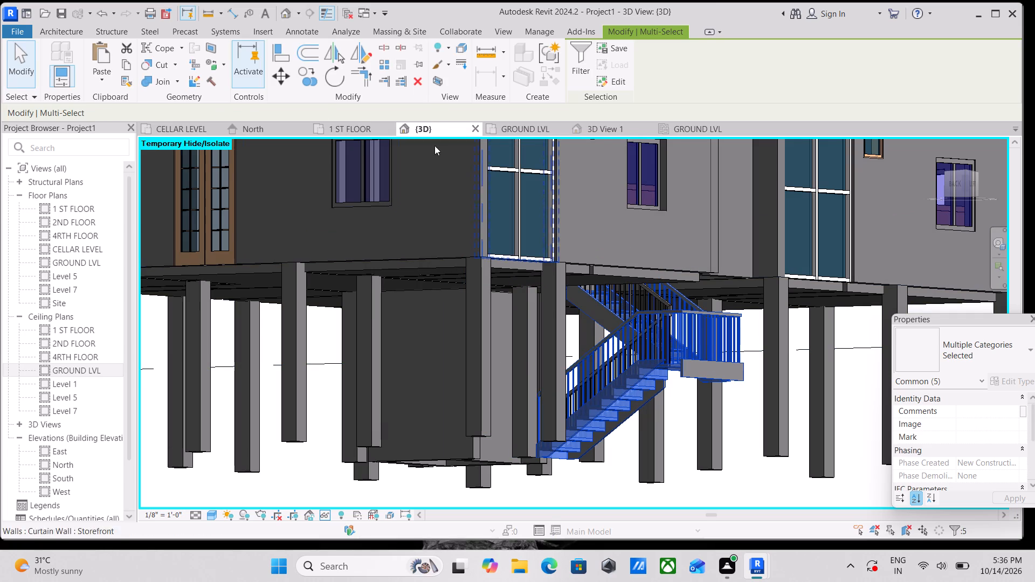
click(127, 63)
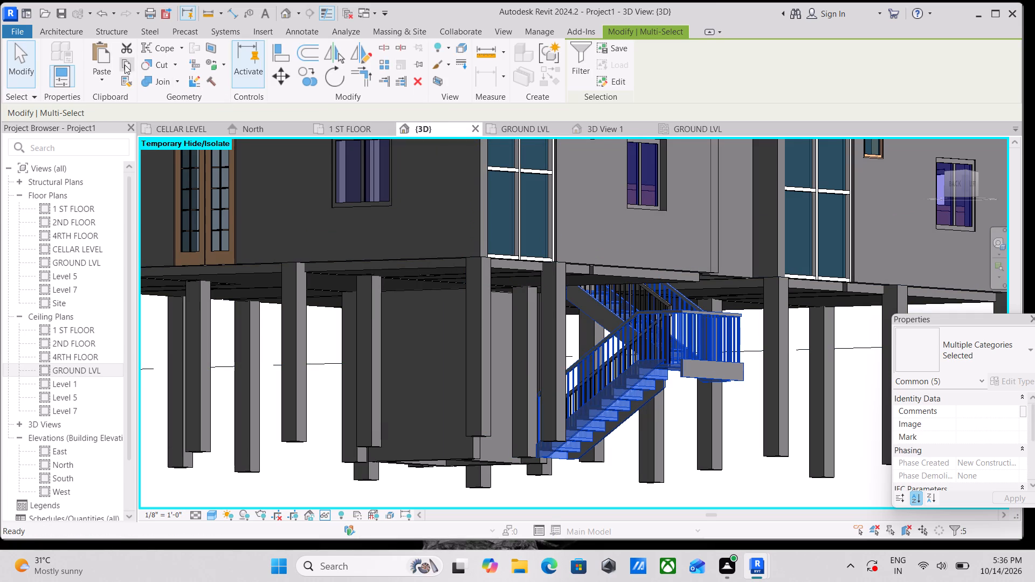
click(102, 77)
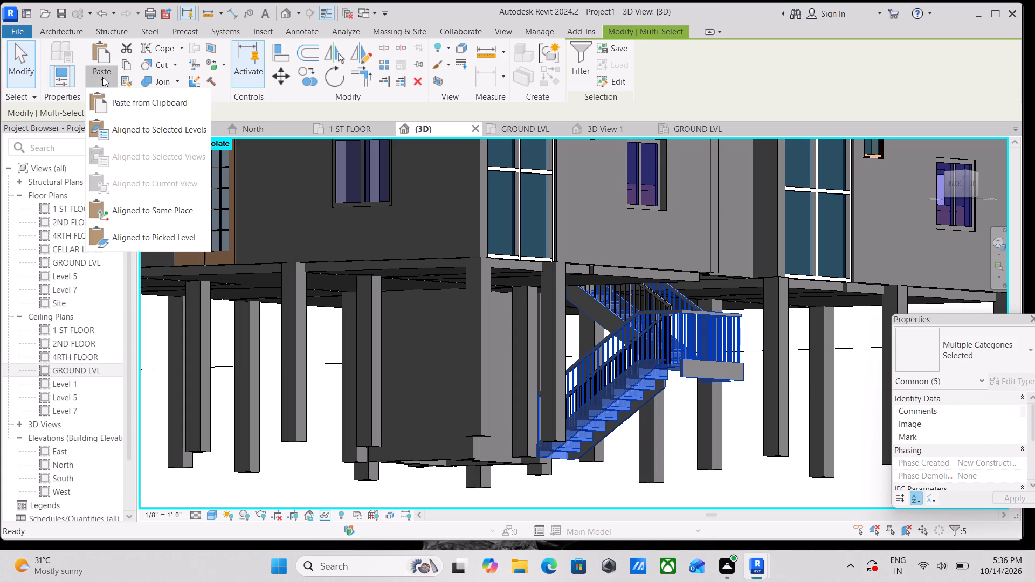
click(154, 134)
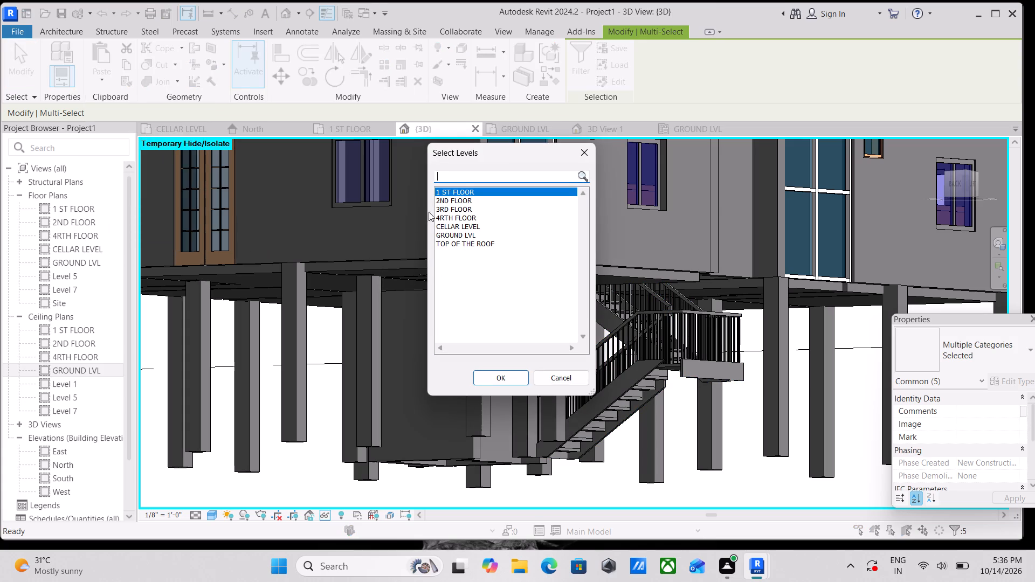
ctrl+click(467, 234)
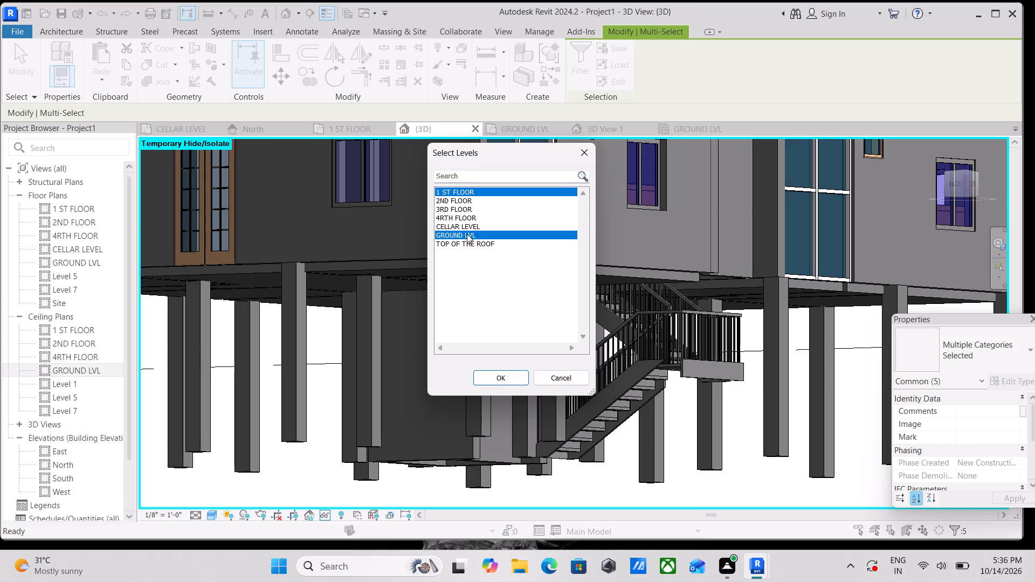
click(502, 382)
From the back view, copy the whole storey between 1 ST FLOOR and 2ND FLOOR and paste it aligned to levels 2ND FLOOR and 3RD FLOOR.
scroll(504, 382, down, 9)
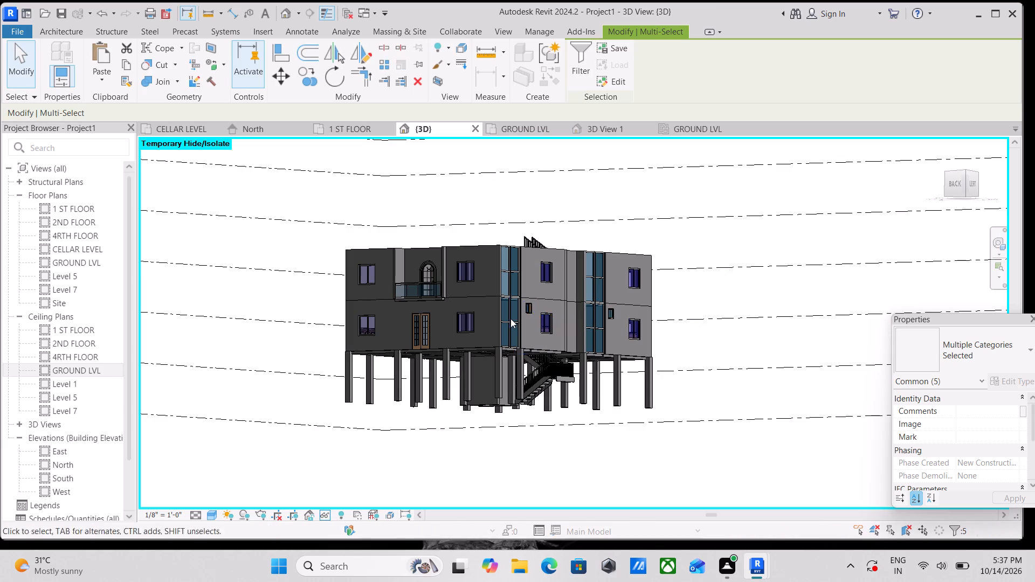
shift+middle_drag(510, 318, 638, 433)
shift+middle_drag(543, 365, 621, 376)
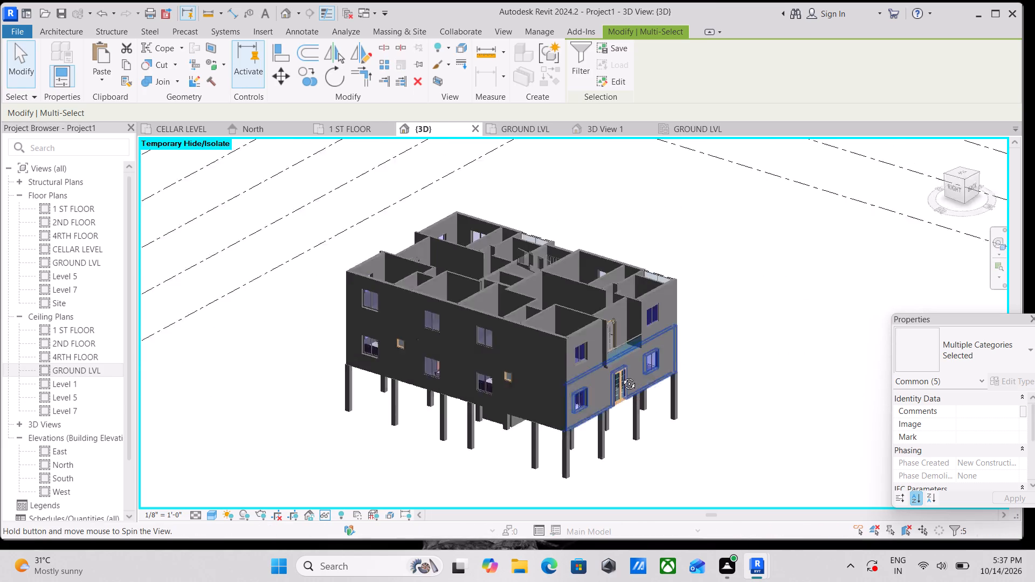
shift+middle_drag(621, 376, 520, 341)
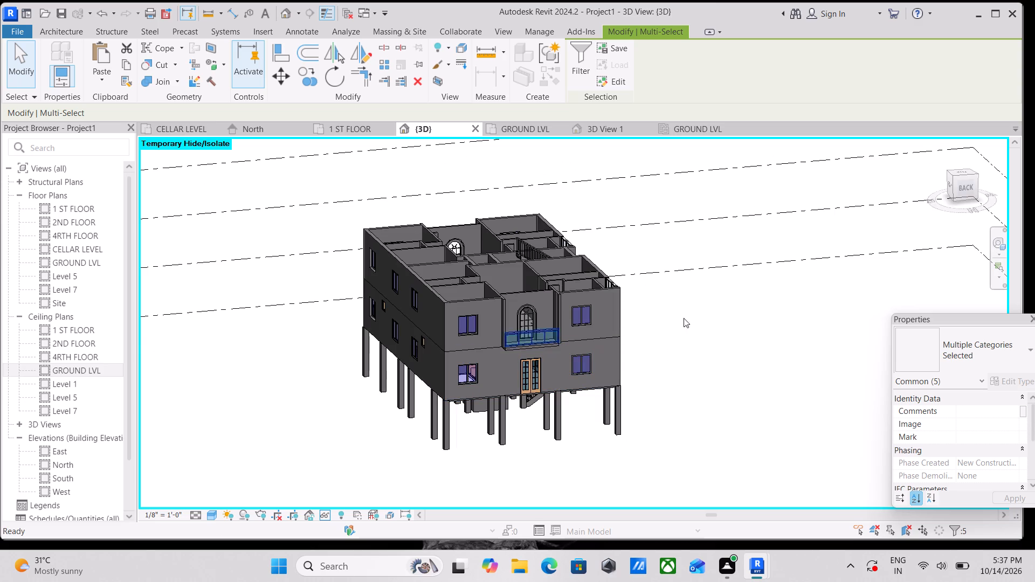
click(970, 185)
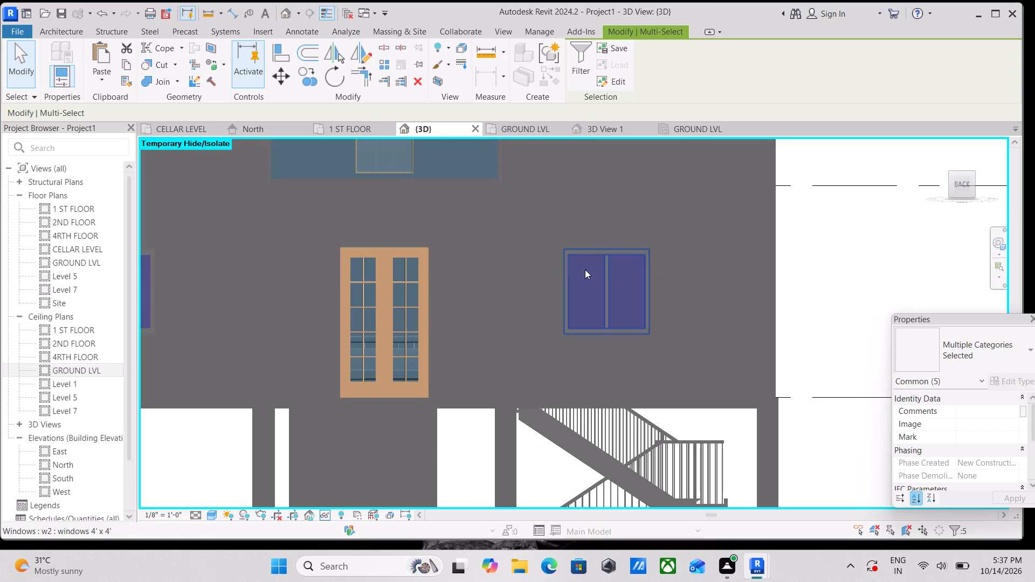
scroll(579, 269, down, 7)
drag(320, 153, 557, 269)
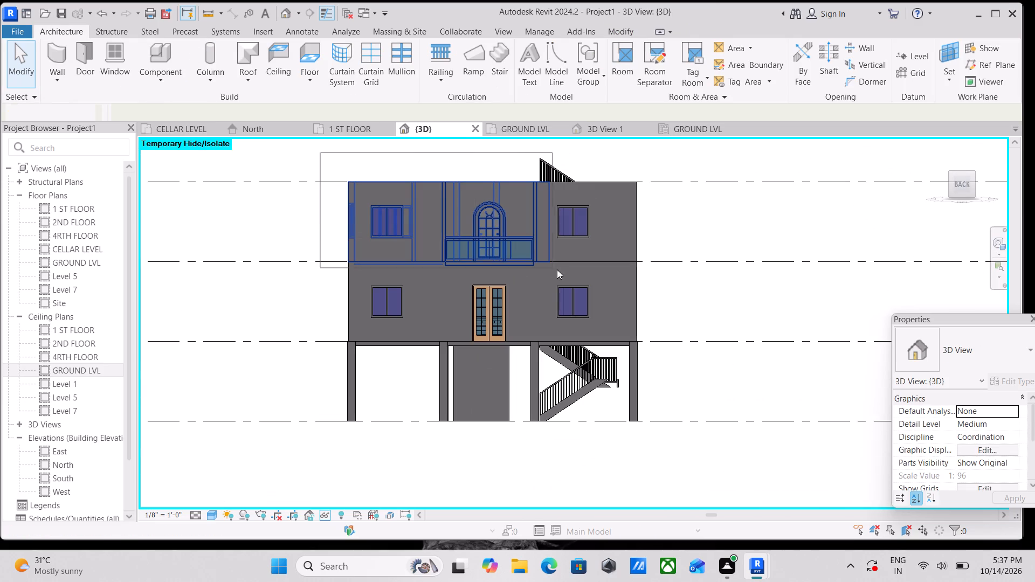
drag(557, 269, 681, 266)
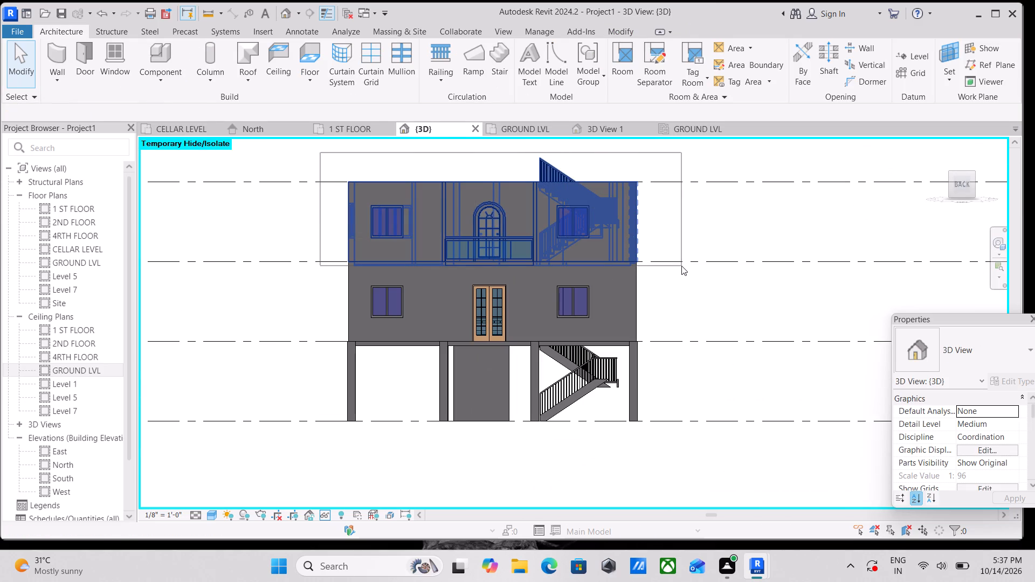
drag(681, 266, 682, 268)
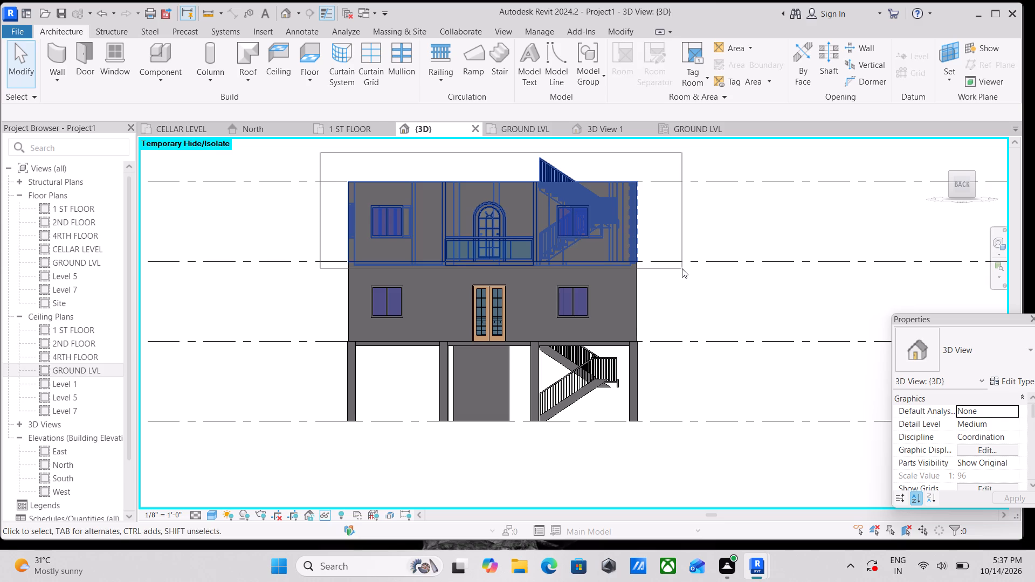
scroll(481, 156, down, 1)
shift+middle_drag(467, 164, 447, 428)
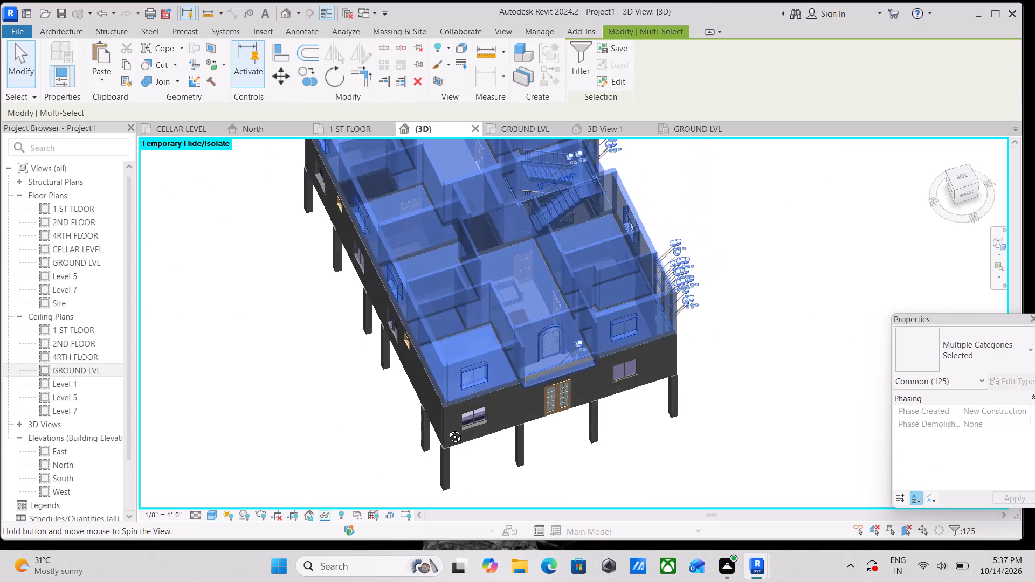
shift+middle_drag(447, 428, 416, 200)
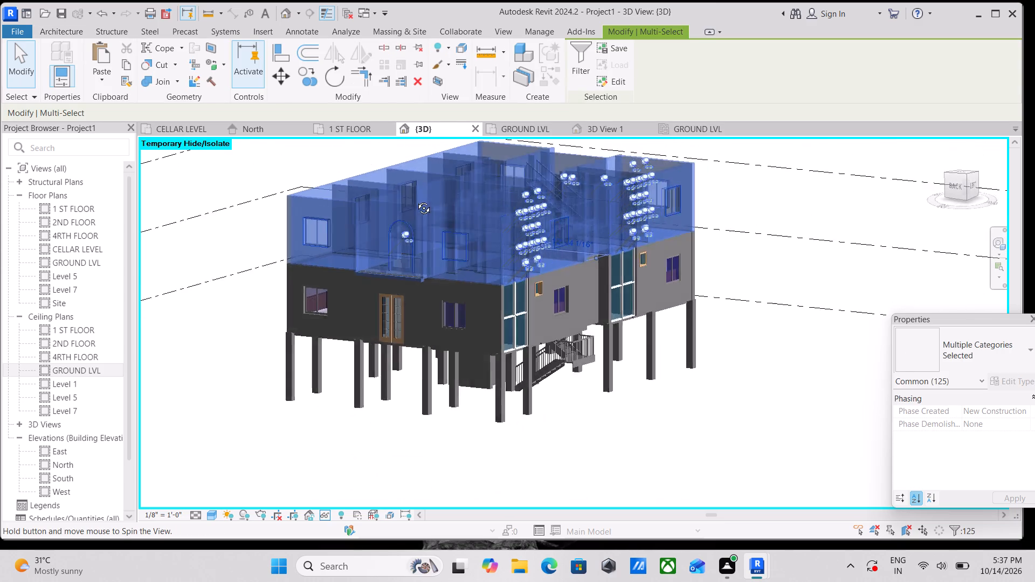
shift+middle_drag(416, 200, 483, 173)
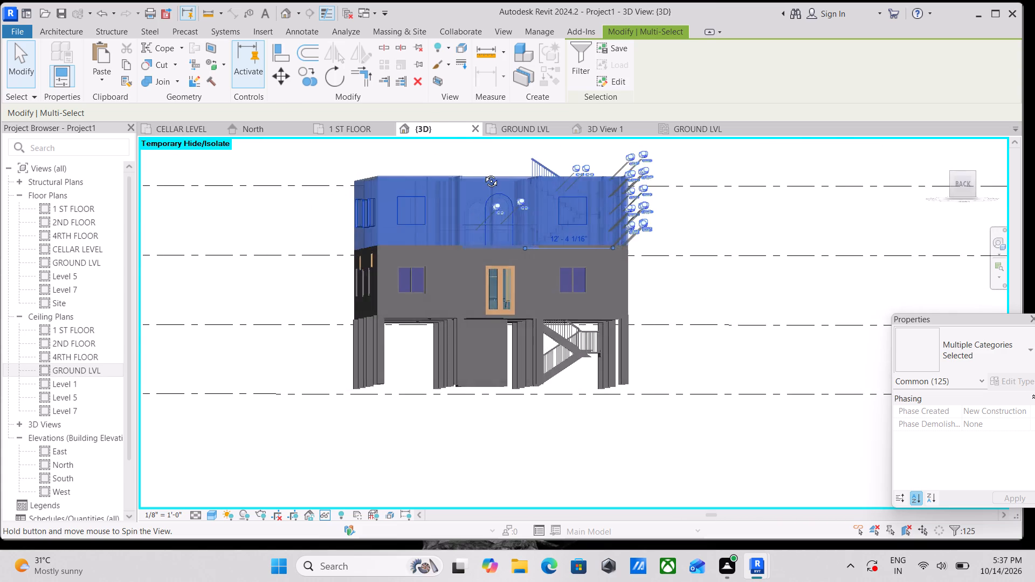
shift+middle_drag(483, 173, 464, 195)
scroll(465, 195, down, 4)
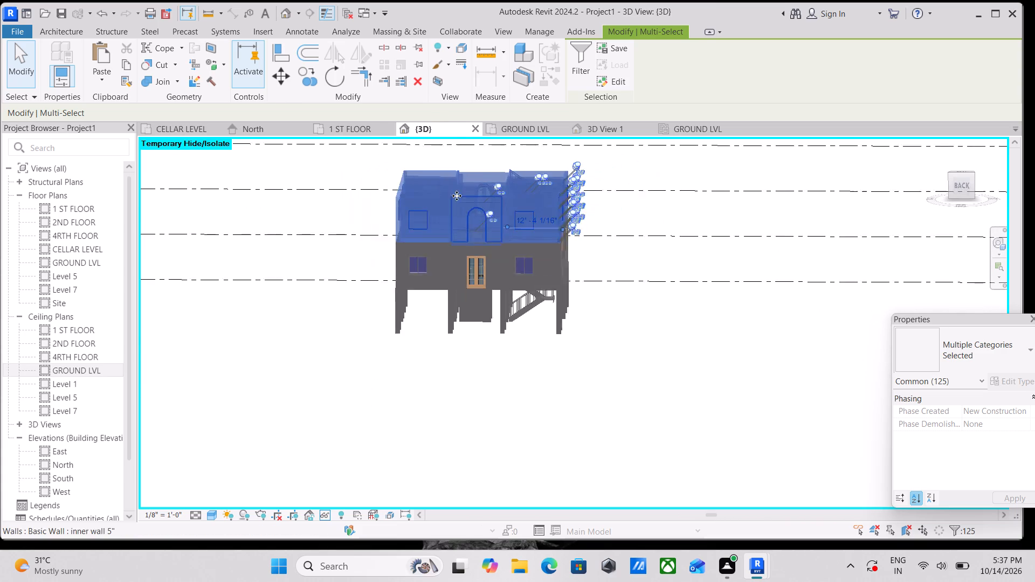
scroll(381, 197, down, 2)
middle_drag(343, 186, 434, 210)
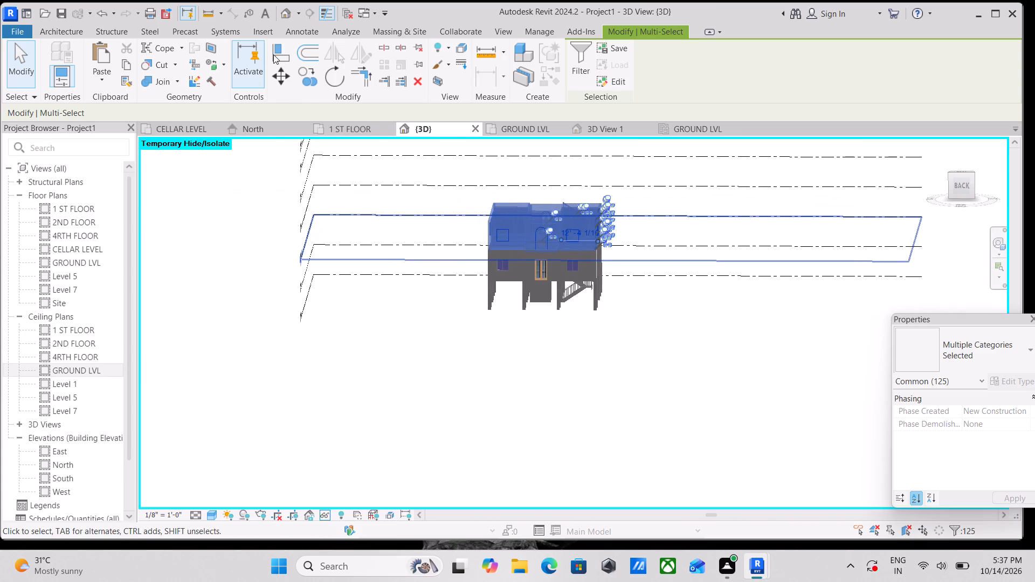
click(125, 60)
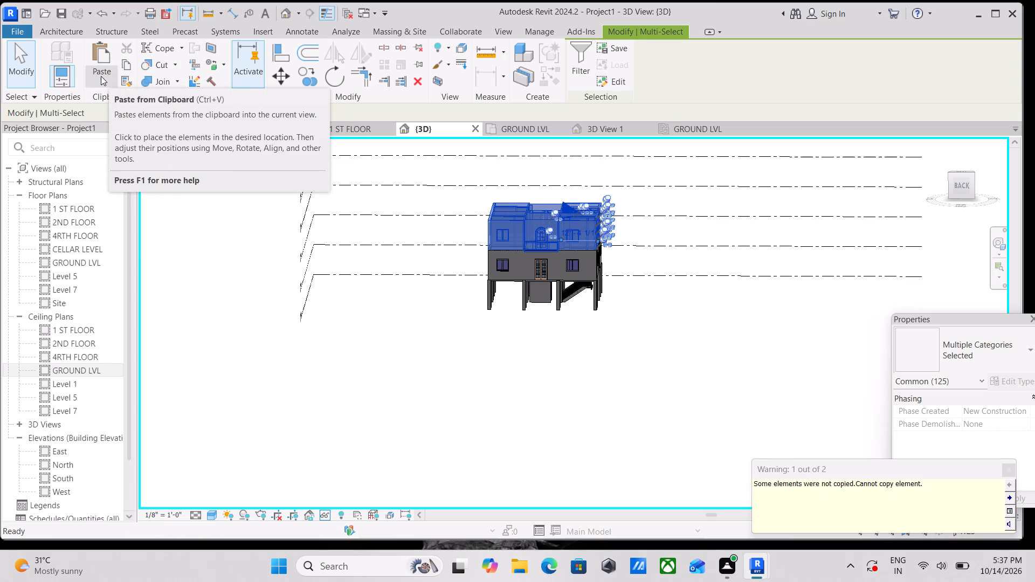
click(101, 76)
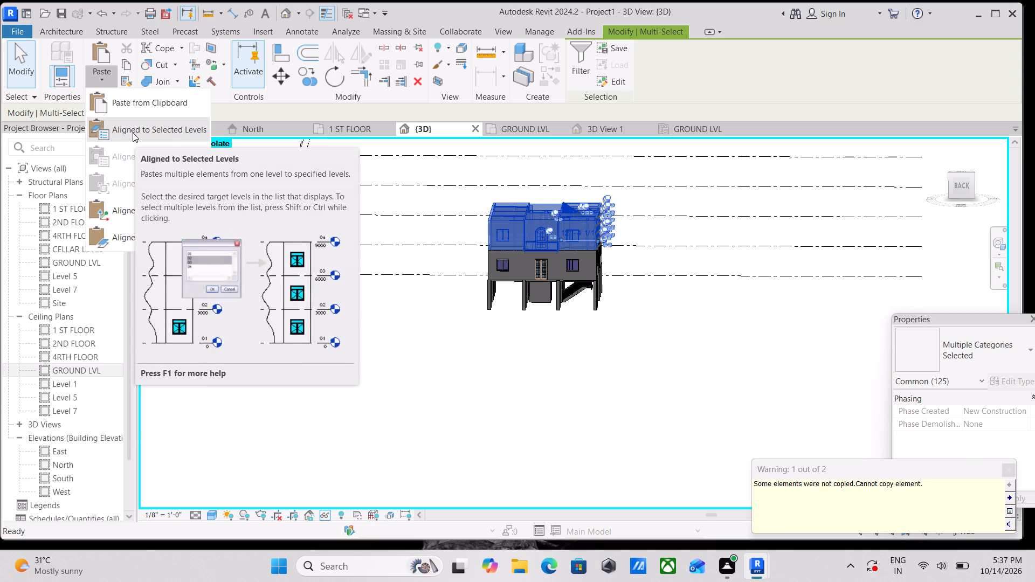
click(134, 130)
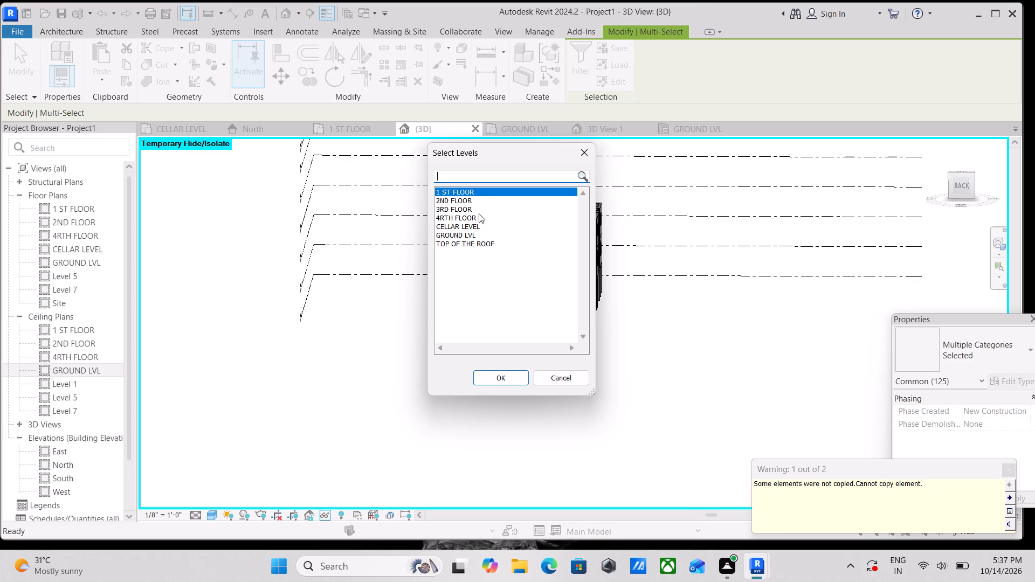
ctrl+click(456, 200)
click(460, 191)
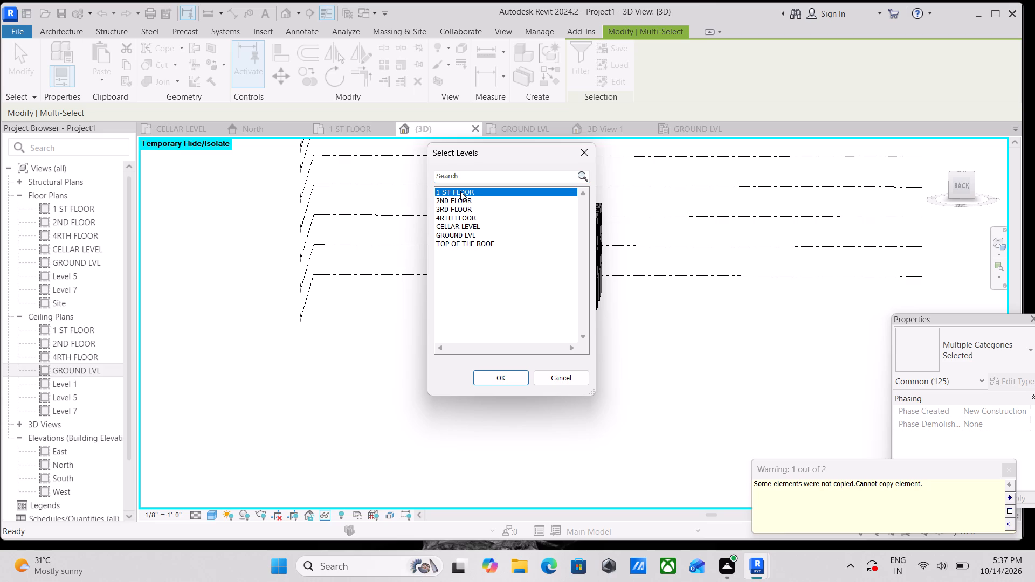
click(460, 202)
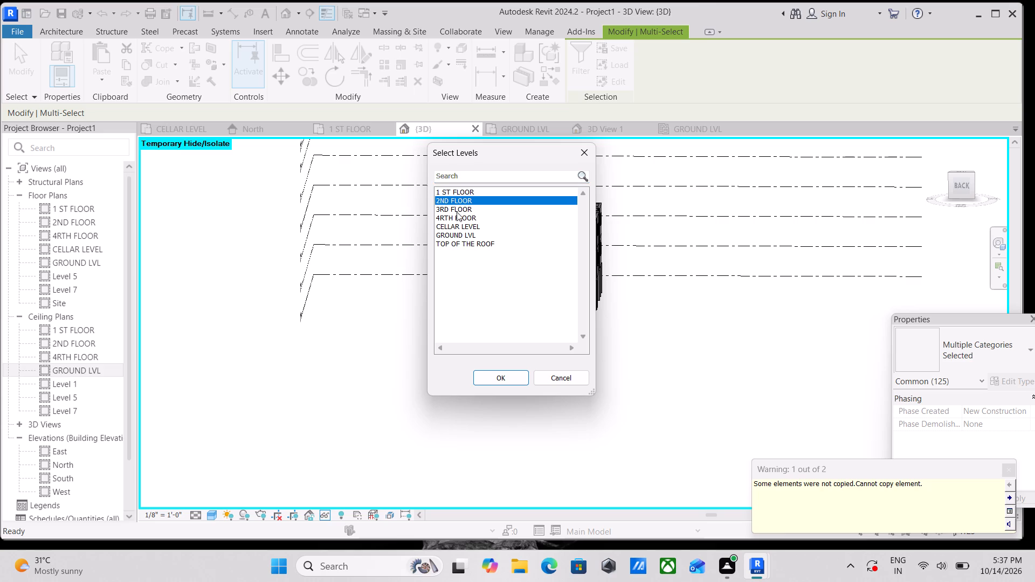
ctrl+click(454, 206)
click(508, 380)
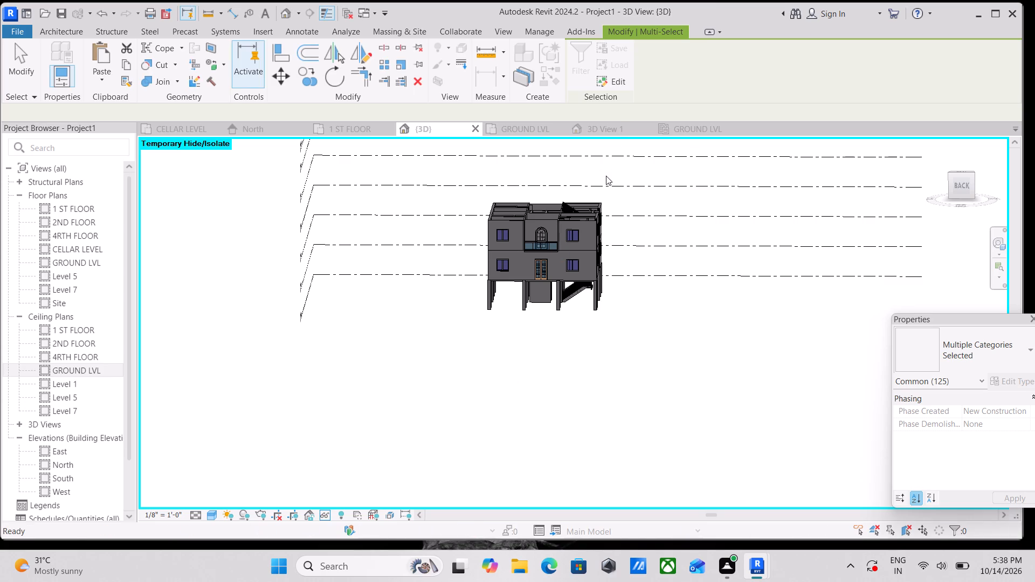
Examine the pasted storeys in 3D and from the back, checking their position against the level lines.
scroll(606, 195, up, 2)
scroll(590, 206, down, 3)
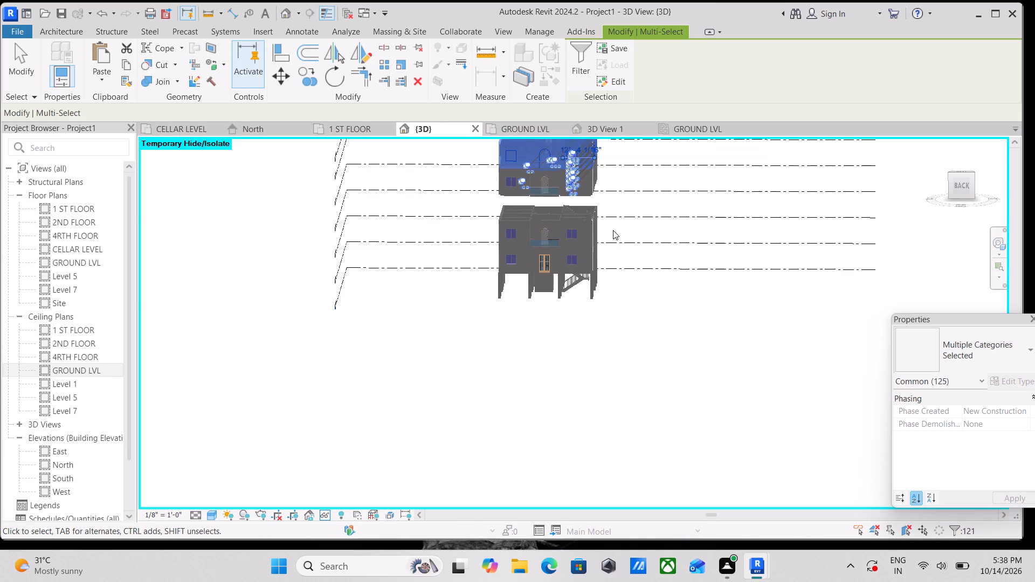
shift+middle_drag(575, 238, 663, 170)
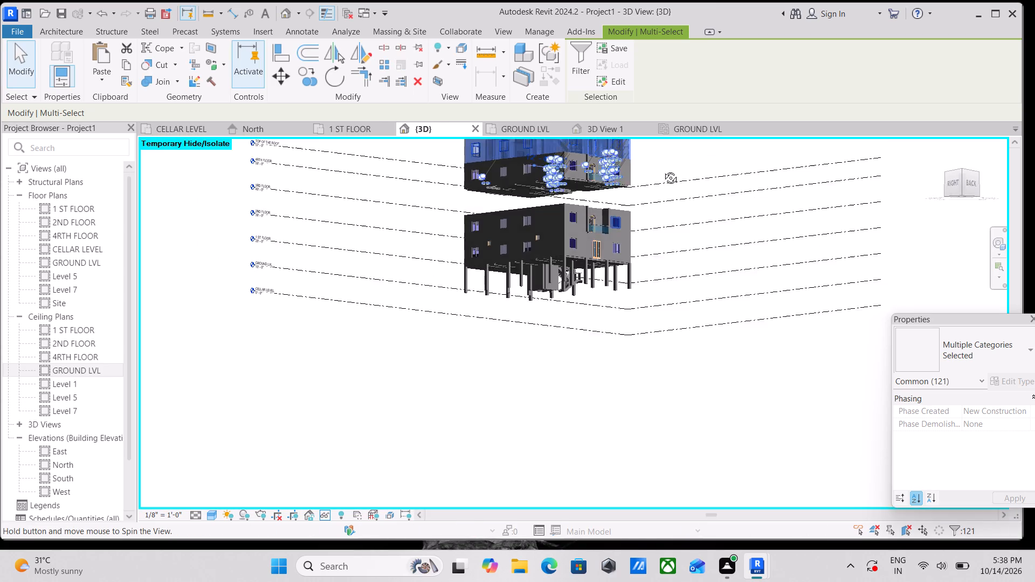
shift+middle_drag(663, 170, 597, 188)
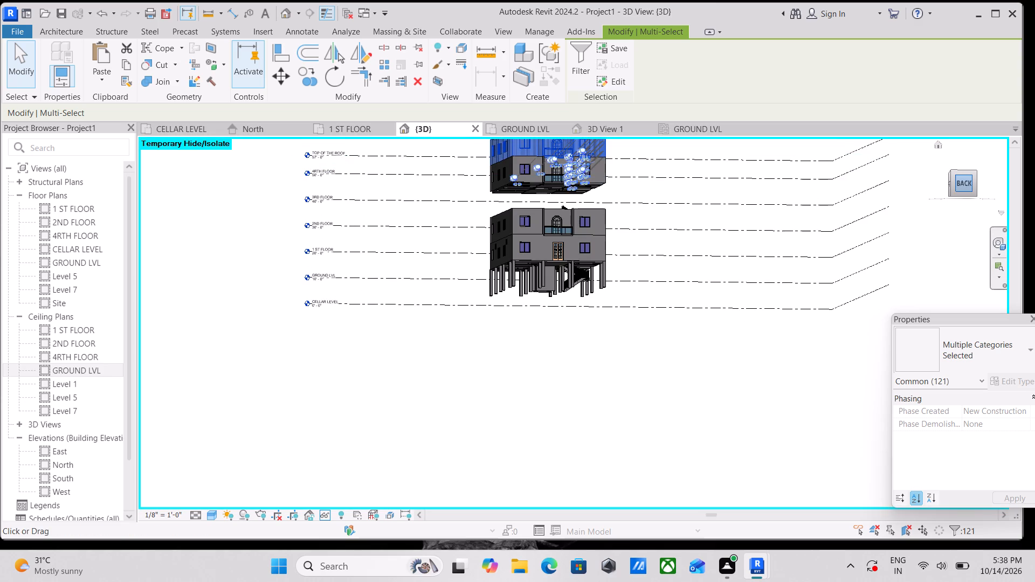
click(961, 185)
scroll(564, 241, down, 5)
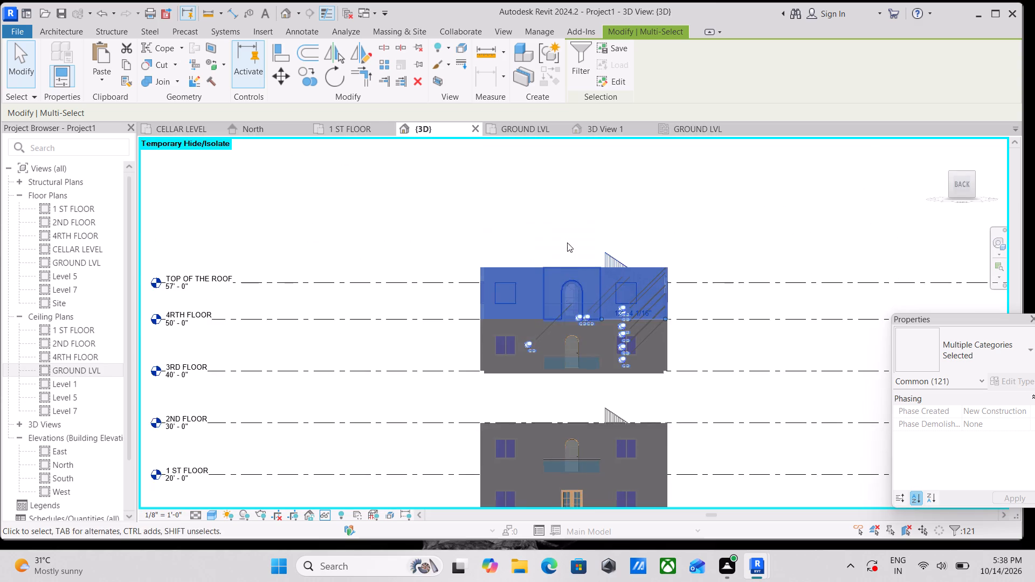
middle_drag(523, 354, 518, 299)
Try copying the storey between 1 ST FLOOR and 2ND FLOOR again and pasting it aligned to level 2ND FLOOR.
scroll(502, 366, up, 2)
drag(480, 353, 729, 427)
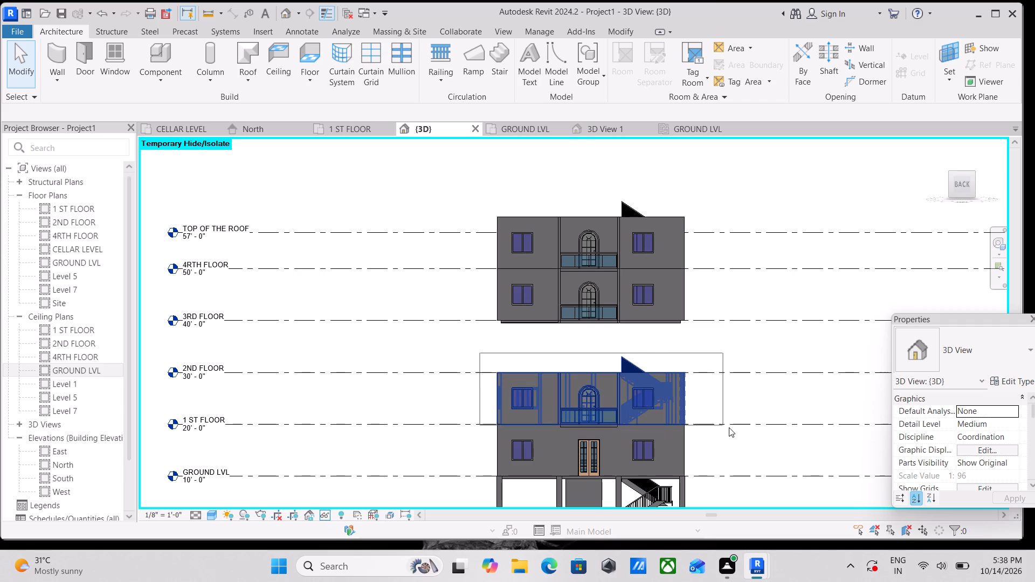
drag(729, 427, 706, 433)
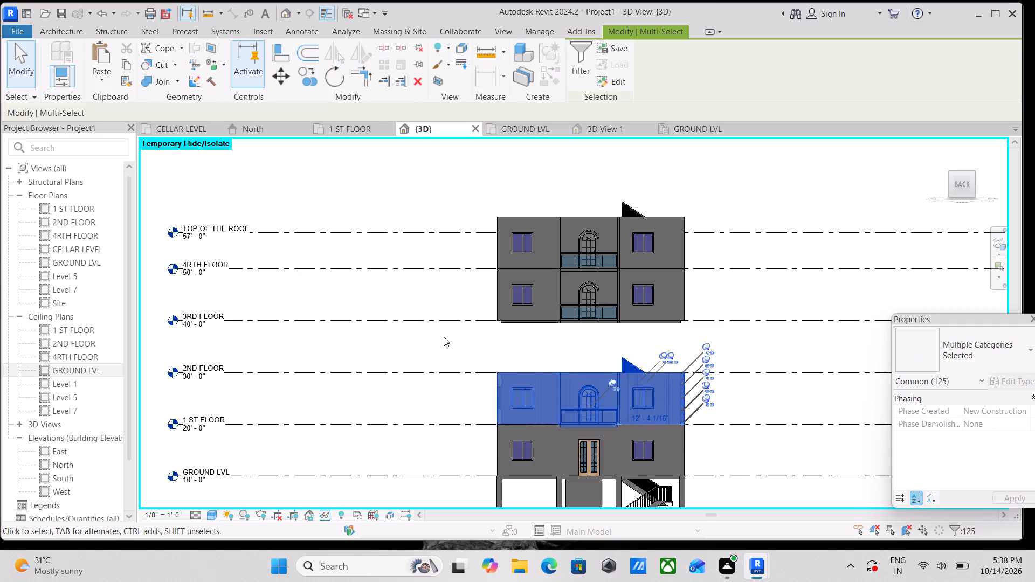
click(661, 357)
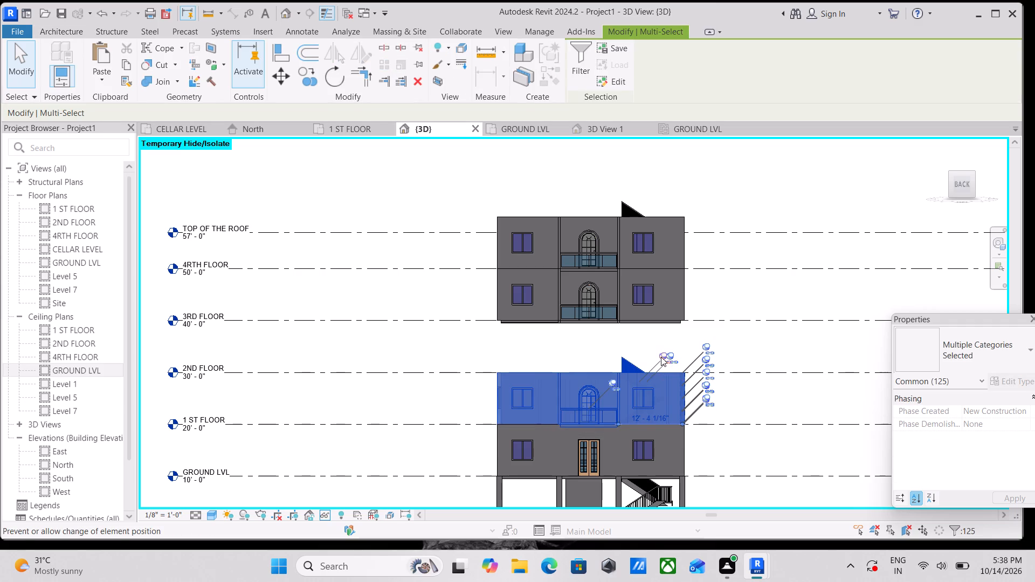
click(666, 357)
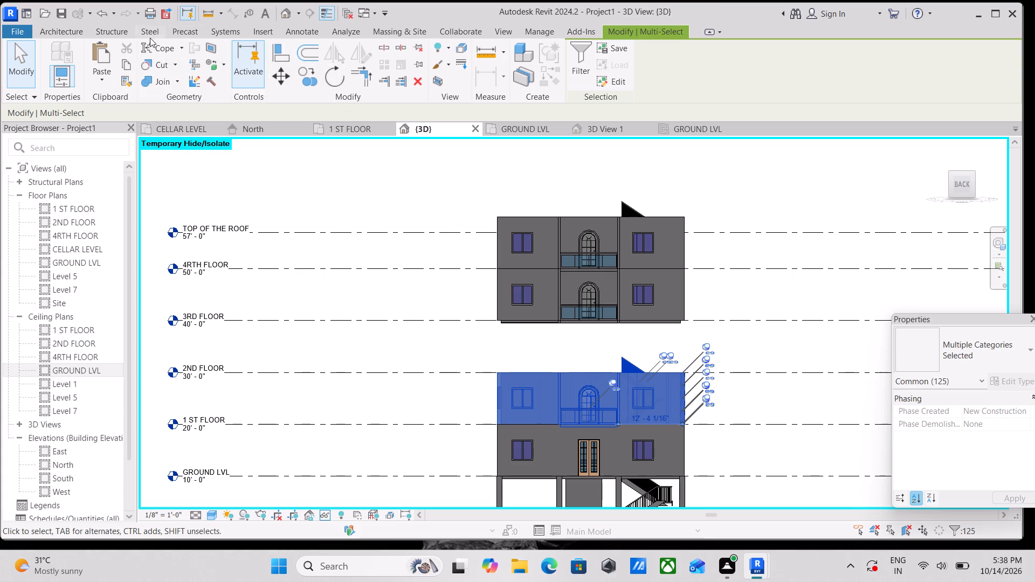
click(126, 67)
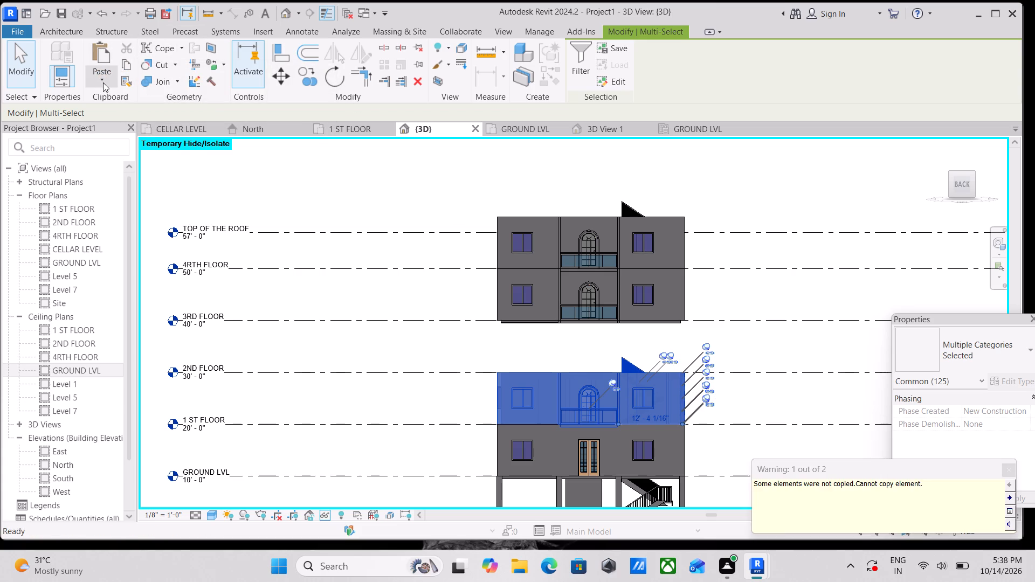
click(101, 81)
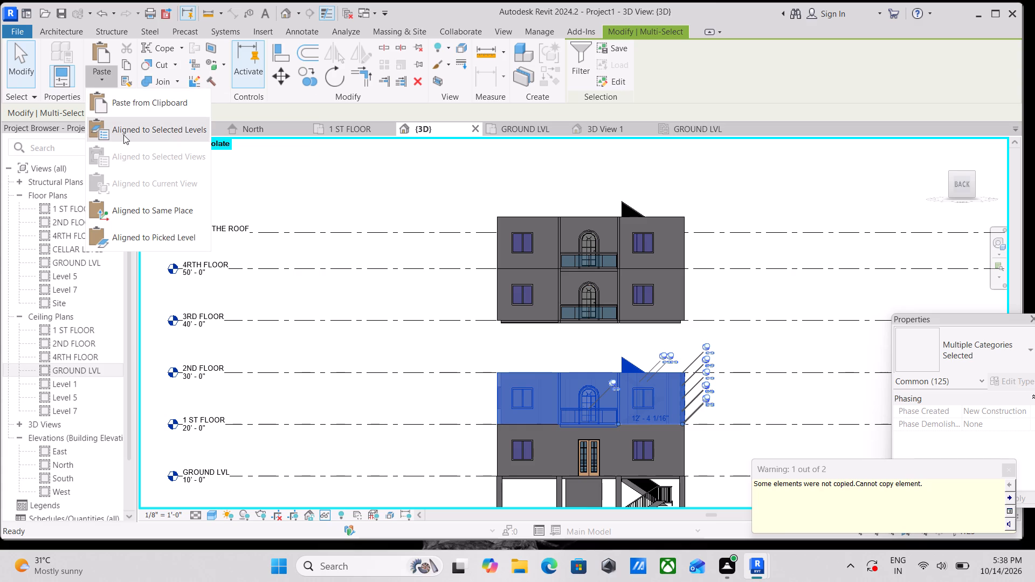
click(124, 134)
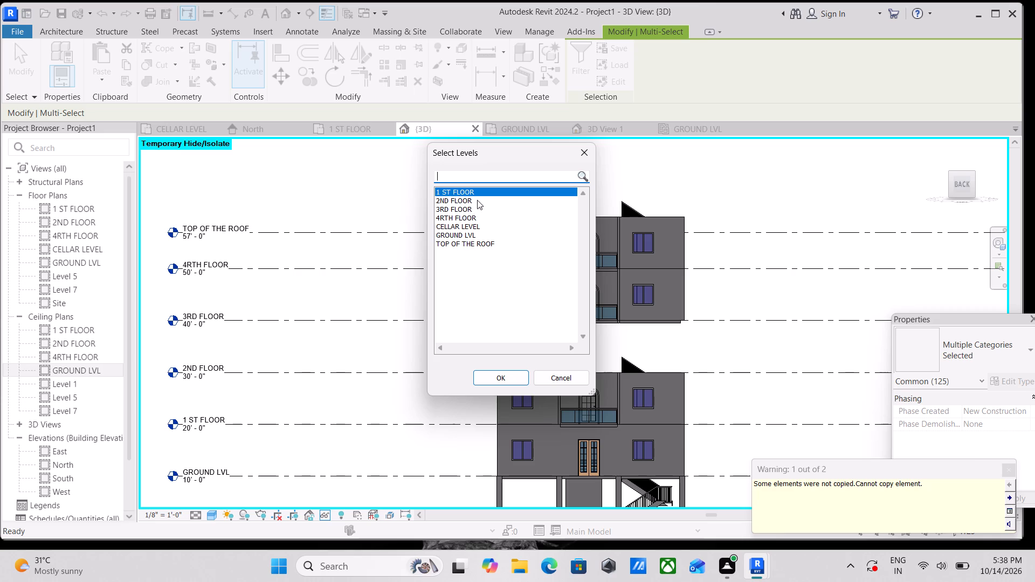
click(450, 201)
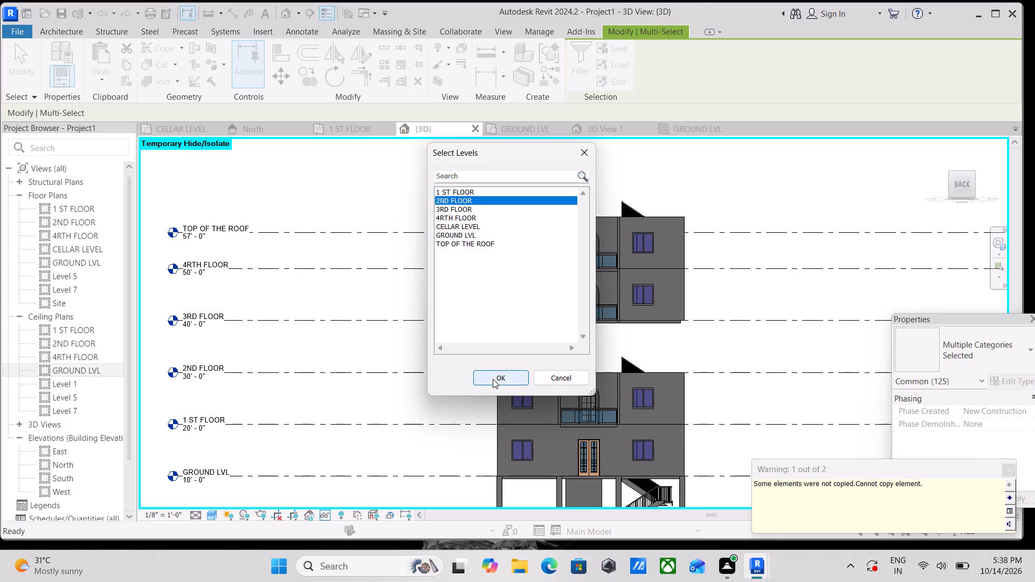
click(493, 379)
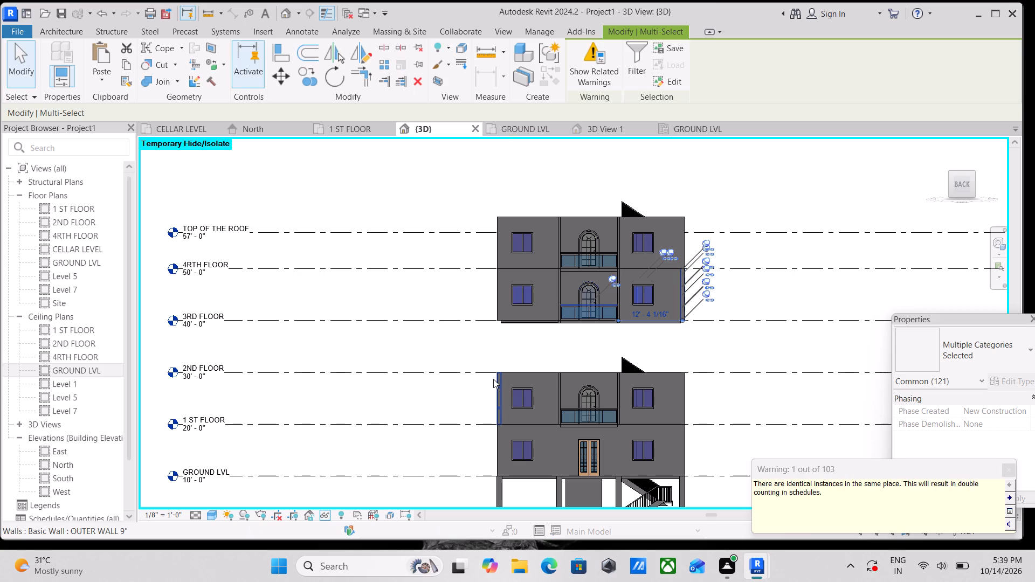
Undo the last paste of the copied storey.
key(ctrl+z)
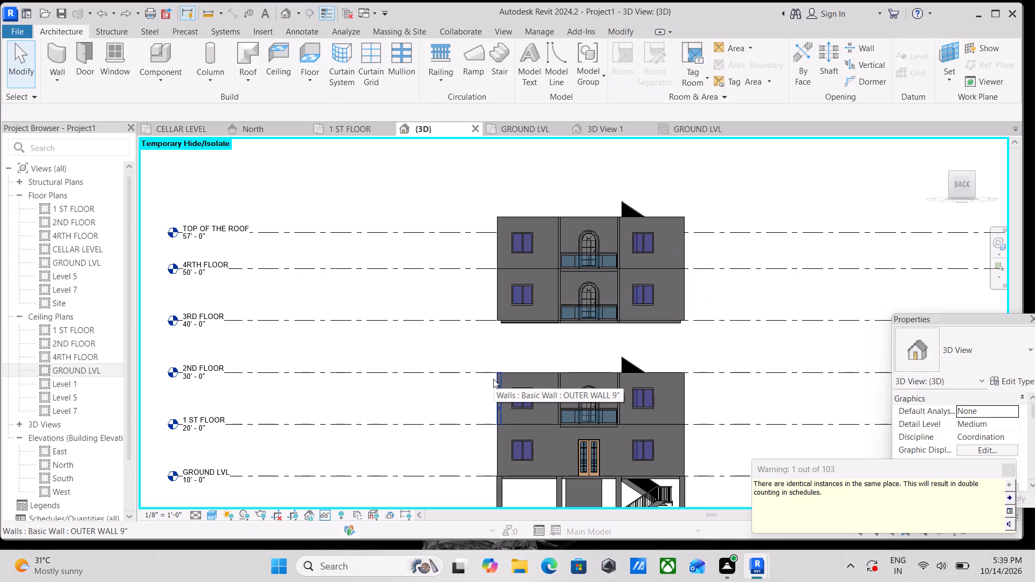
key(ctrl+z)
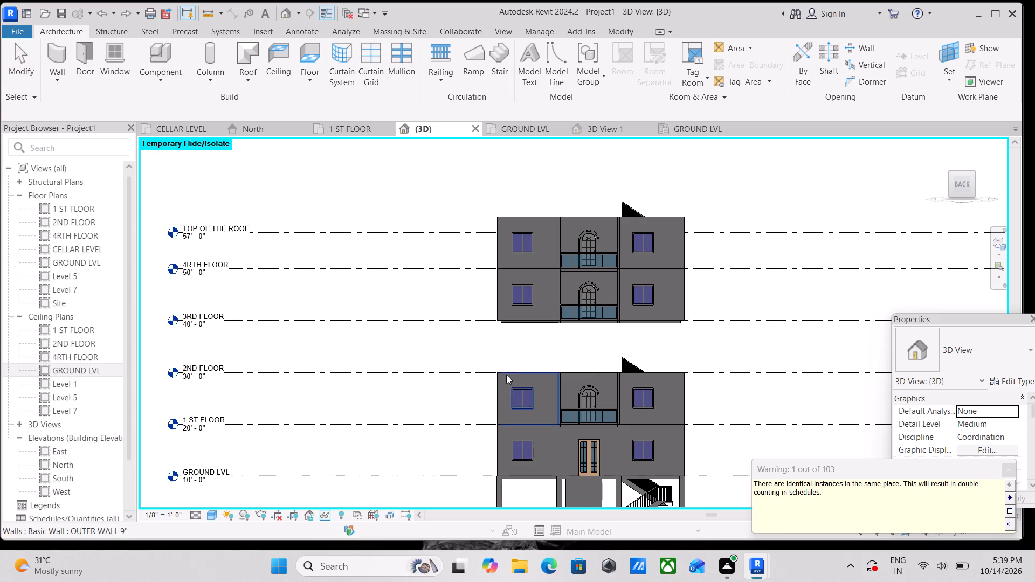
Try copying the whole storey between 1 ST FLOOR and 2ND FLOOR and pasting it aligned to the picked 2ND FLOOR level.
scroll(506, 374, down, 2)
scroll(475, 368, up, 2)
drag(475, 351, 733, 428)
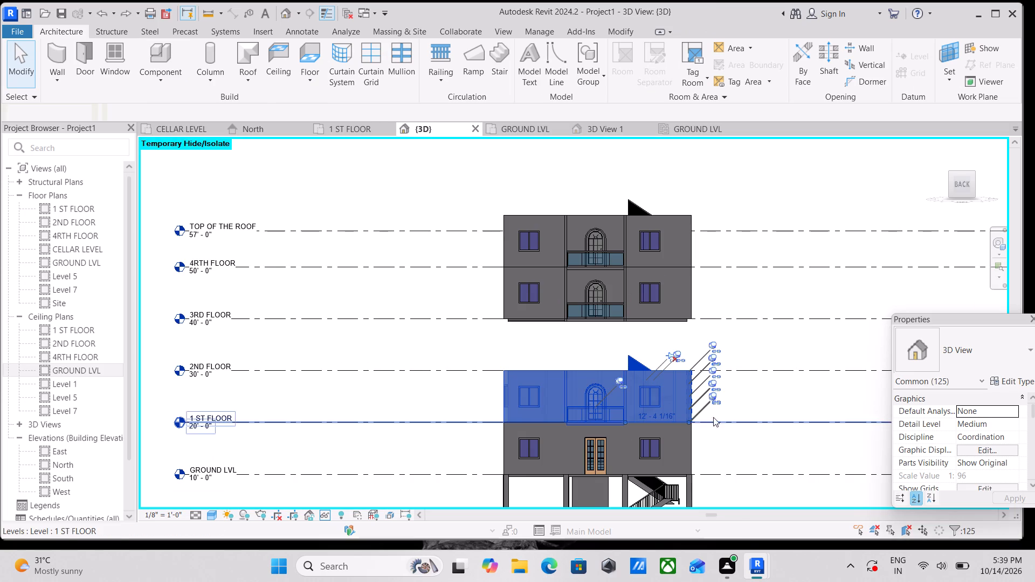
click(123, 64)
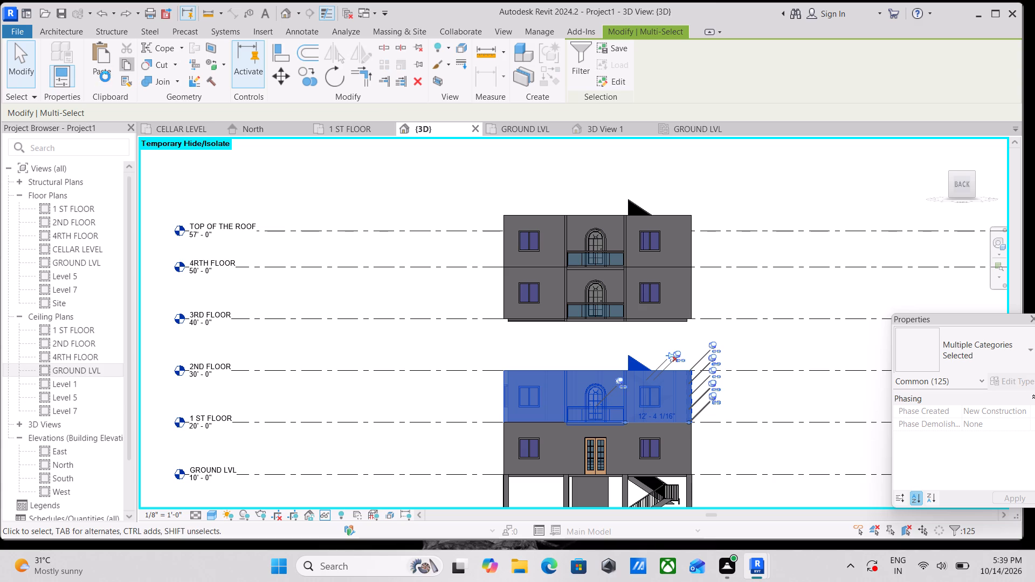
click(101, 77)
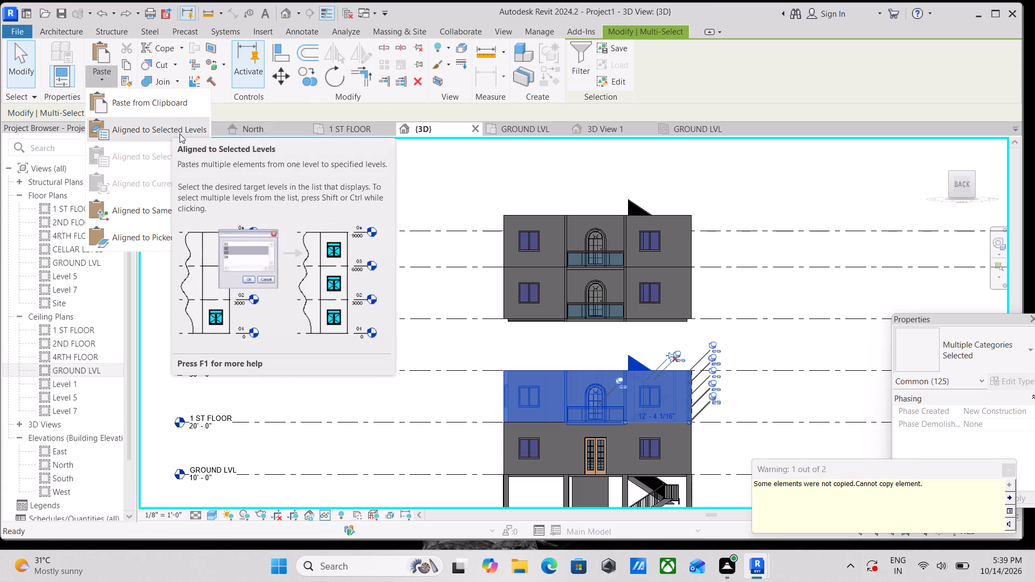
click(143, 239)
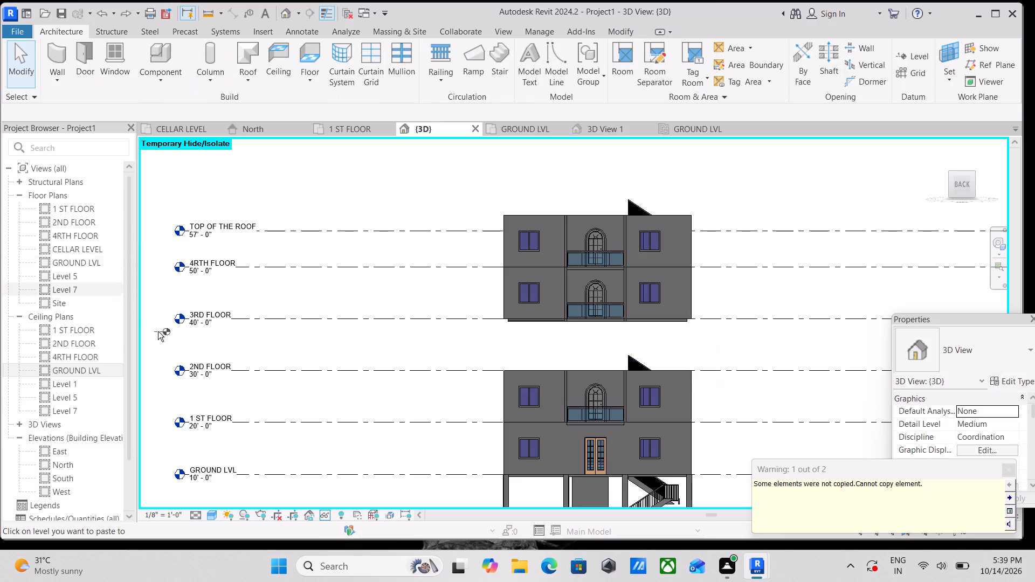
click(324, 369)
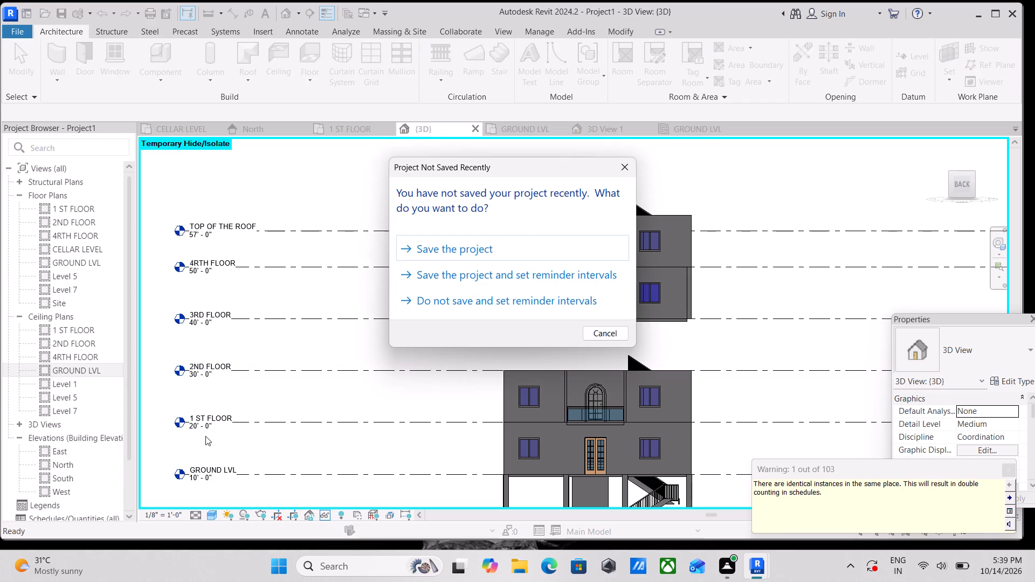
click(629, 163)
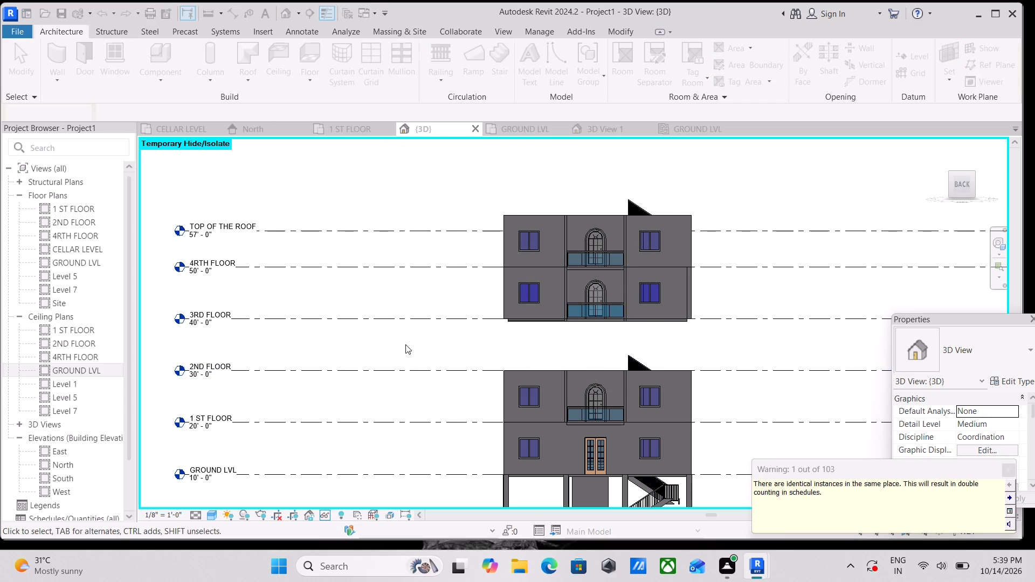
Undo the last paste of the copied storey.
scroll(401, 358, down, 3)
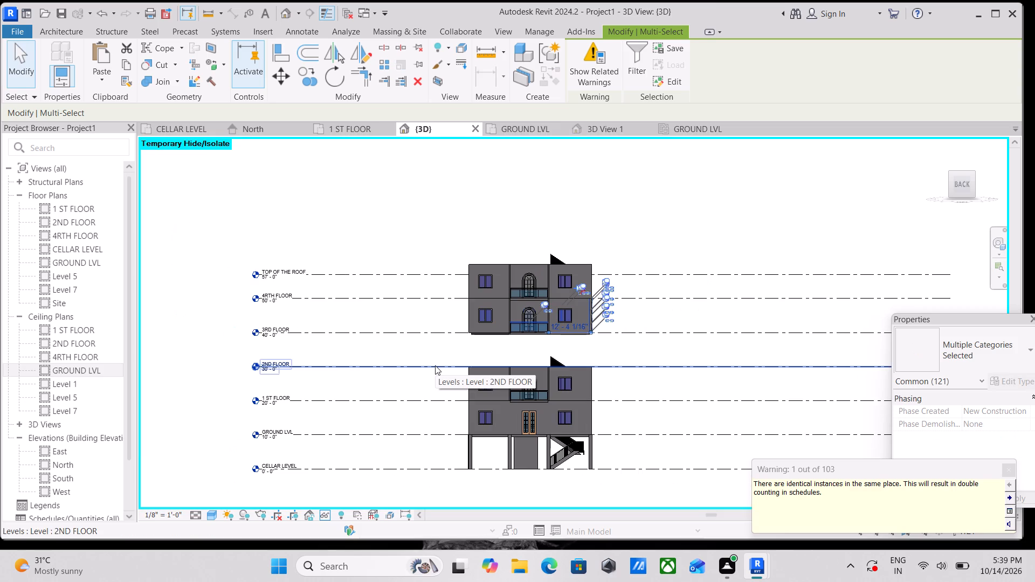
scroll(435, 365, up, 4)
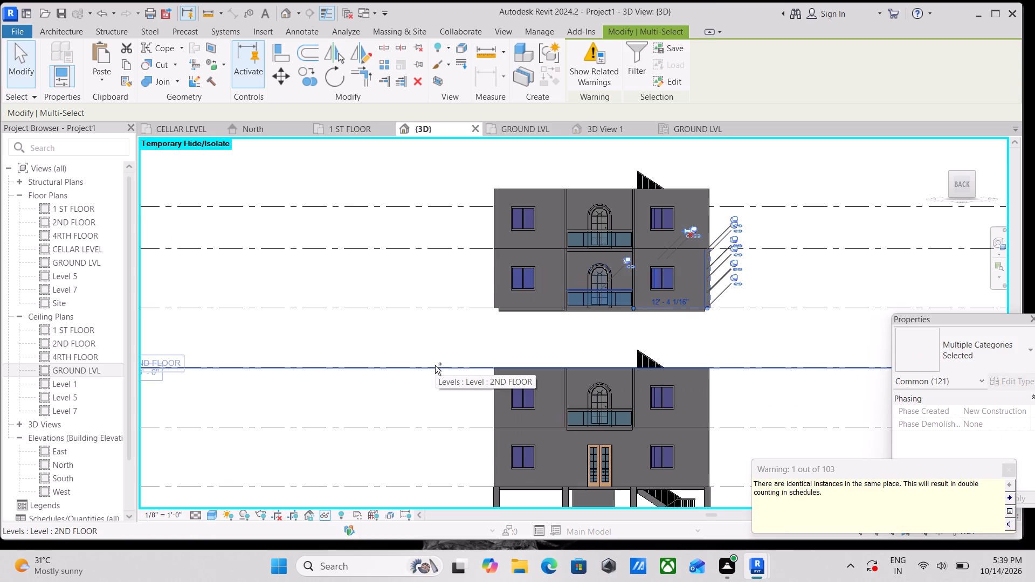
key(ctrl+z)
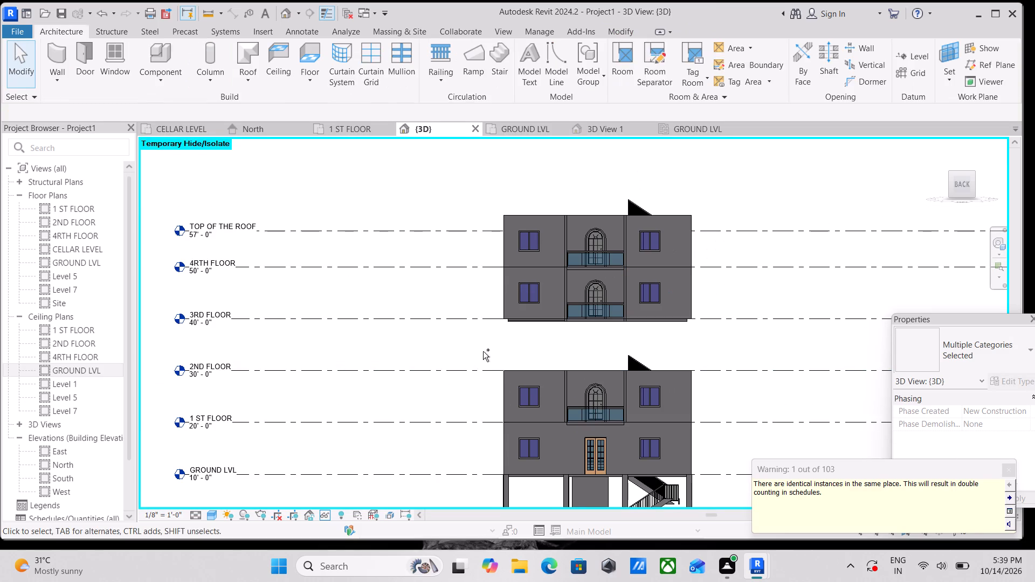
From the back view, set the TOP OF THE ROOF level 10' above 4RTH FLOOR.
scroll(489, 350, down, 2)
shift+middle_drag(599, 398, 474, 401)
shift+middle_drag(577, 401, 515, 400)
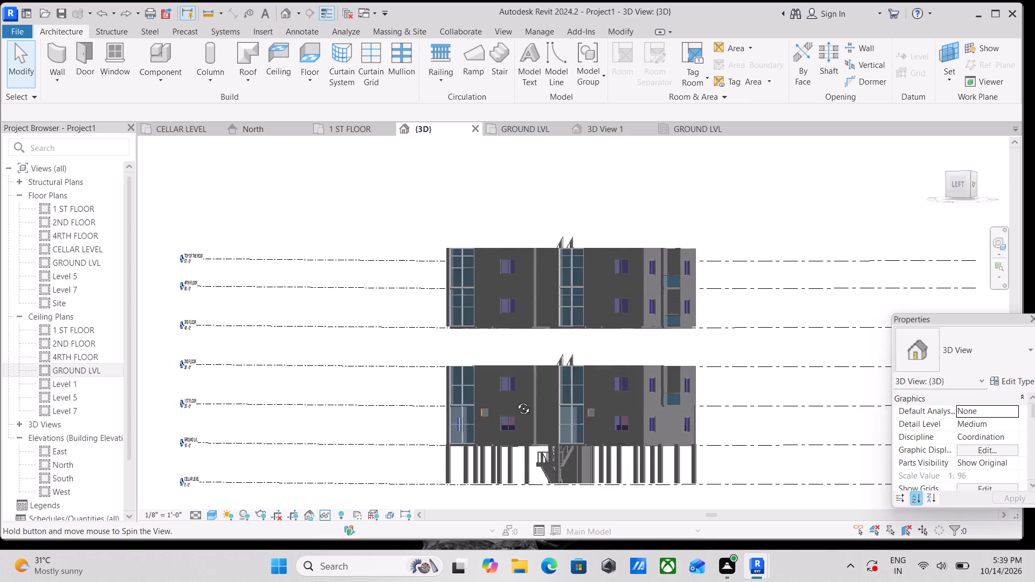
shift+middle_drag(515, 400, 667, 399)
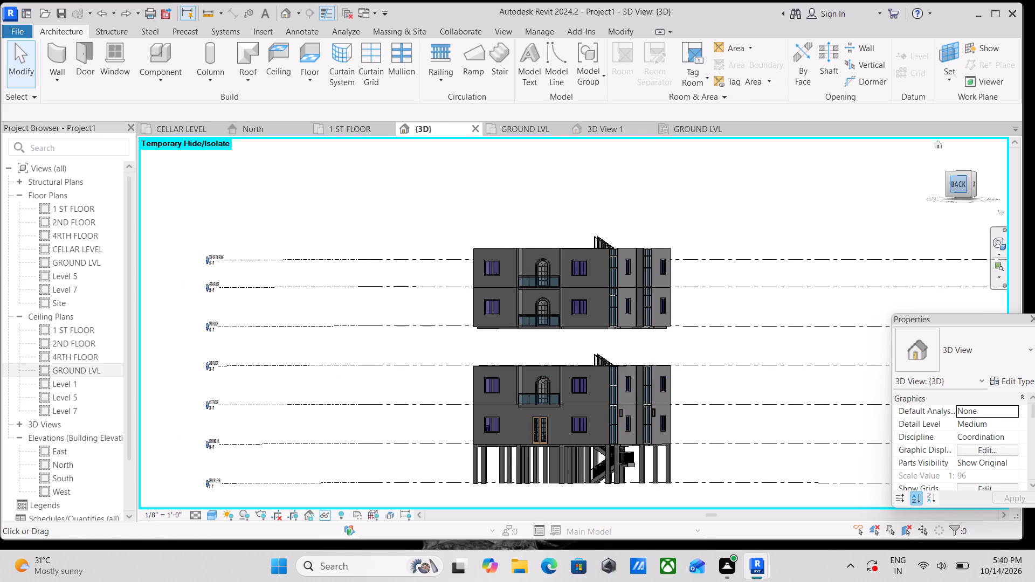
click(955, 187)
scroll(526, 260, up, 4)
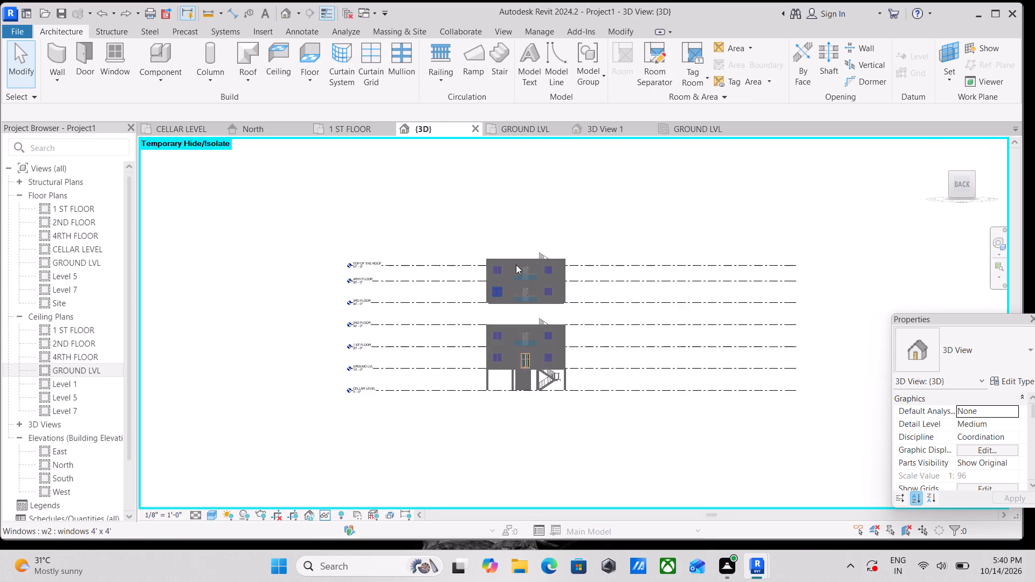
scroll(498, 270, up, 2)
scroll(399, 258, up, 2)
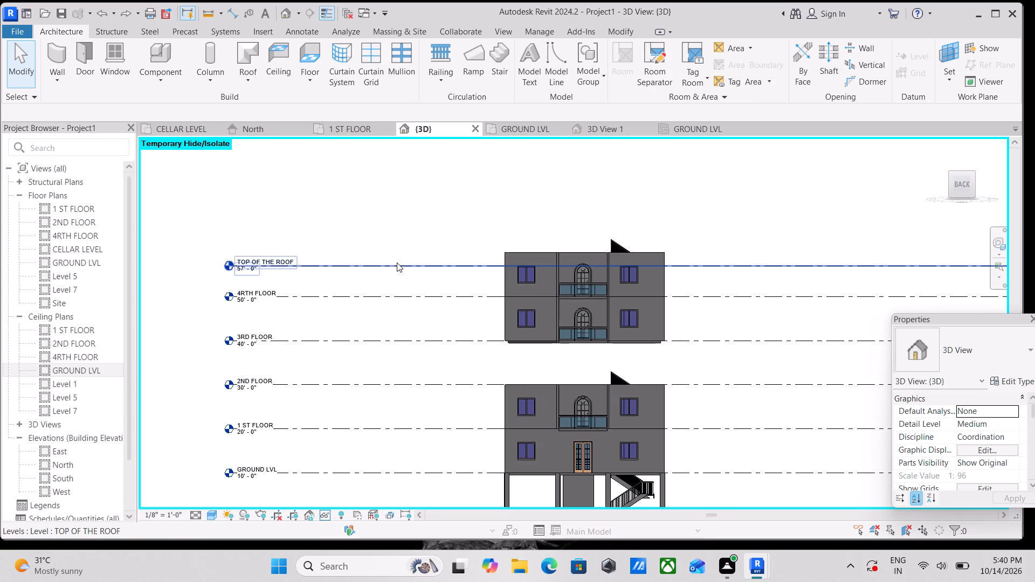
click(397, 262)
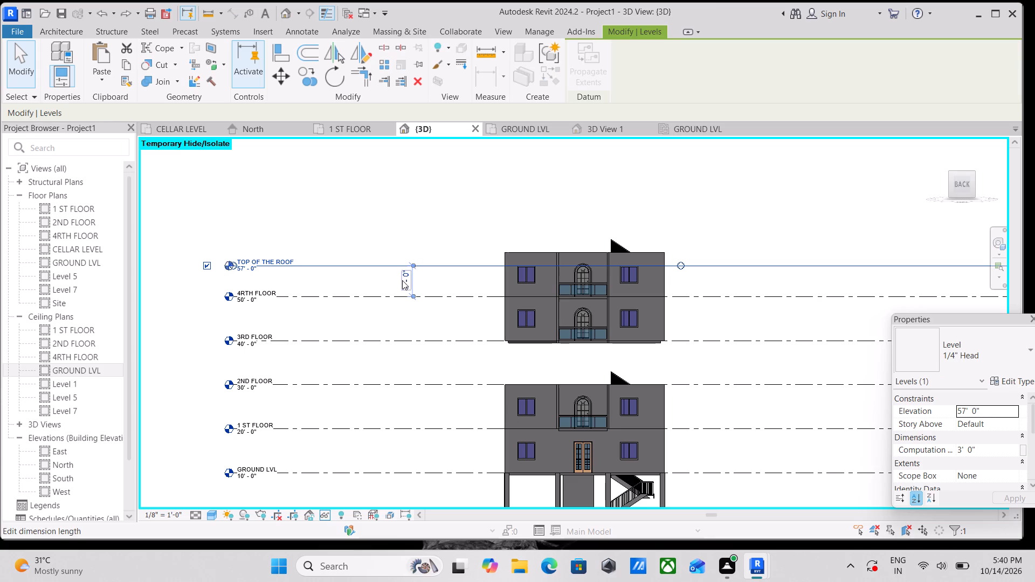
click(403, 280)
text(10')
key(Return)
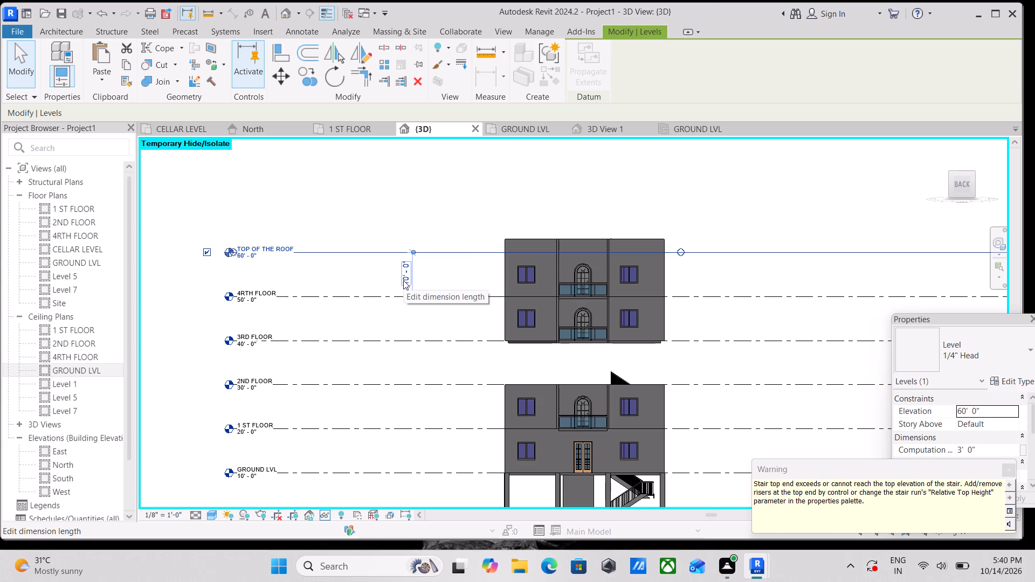
Examine the stacked storeys in 3D and from the back, checking their position against the level lines.
scroll(424, 300, down, 1)
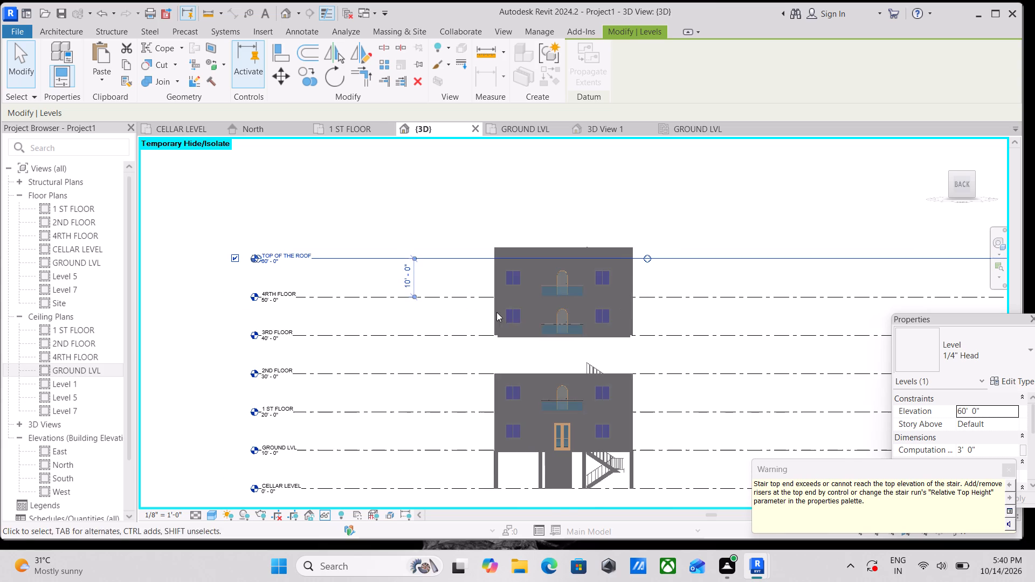
shift+middle_drag(608, 328, 475, 422)
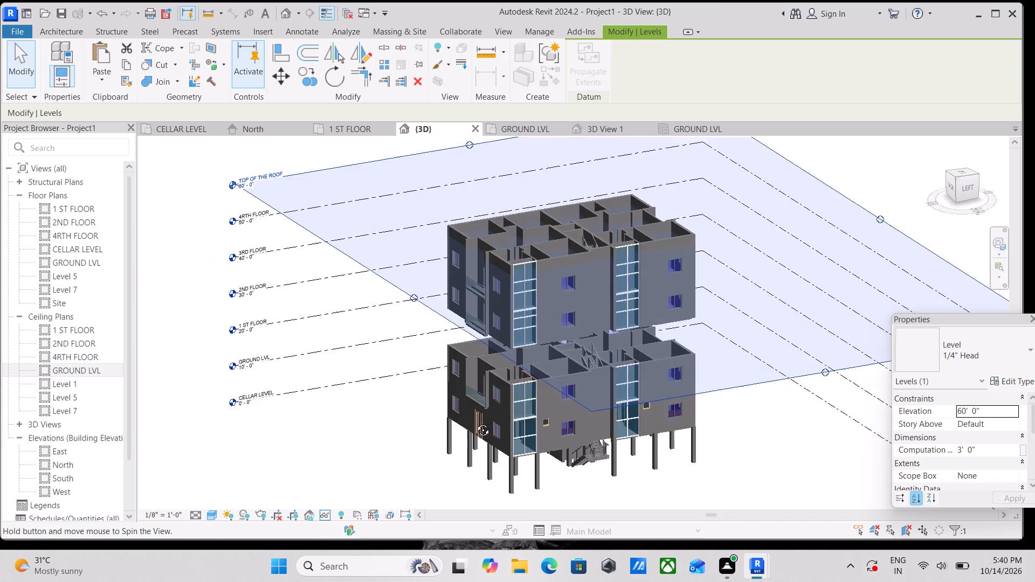
shift+middle_drag(475, 422, 541, 424)
key(Escape)
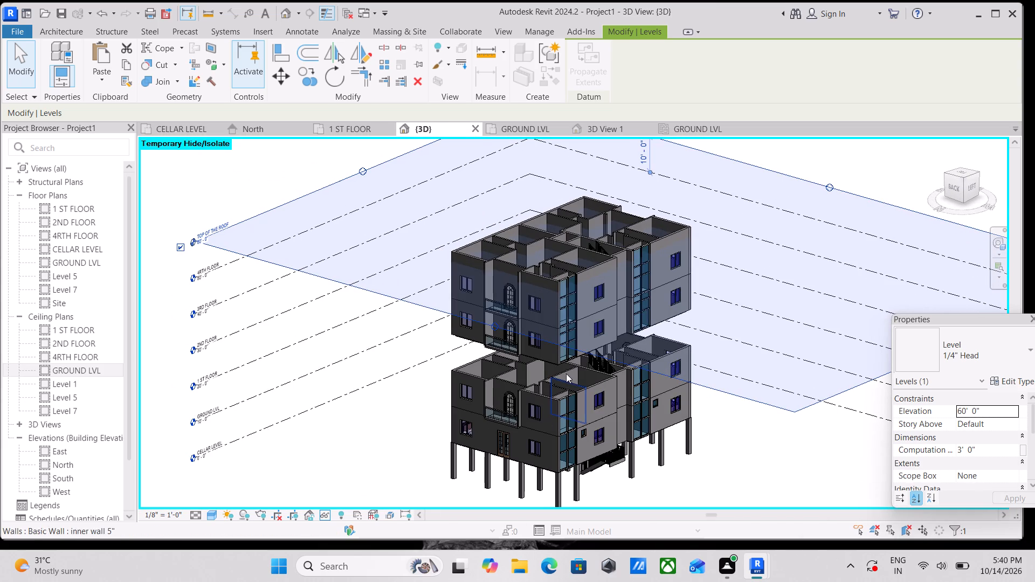
key(Escape)
scroll(562, 355, up, 2)
scroll(502, 295, down, 1)
middle_drag(503, 296, 574, 351)
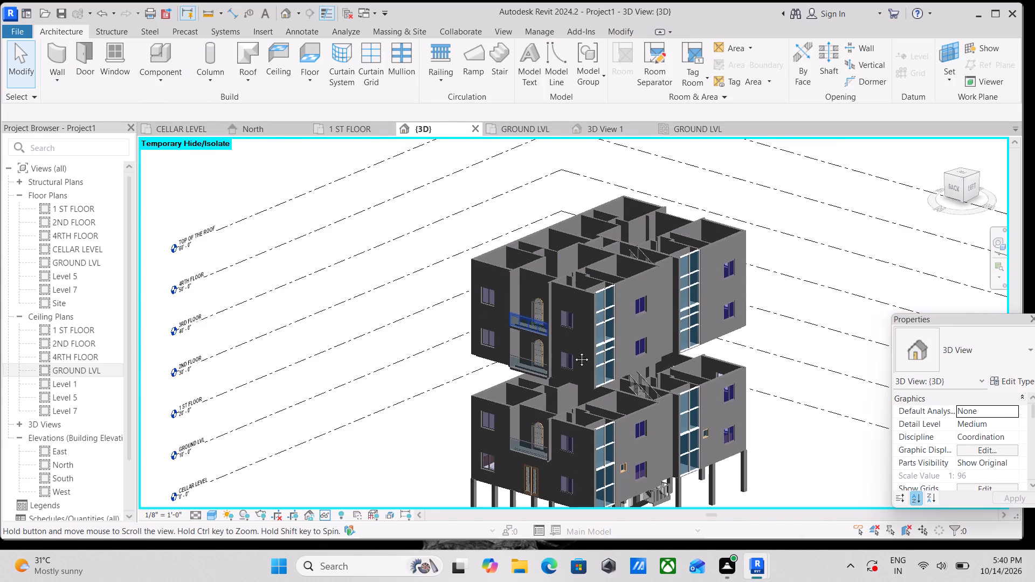
middle_drag(574, 351, 575, 354)
click(949, 191)
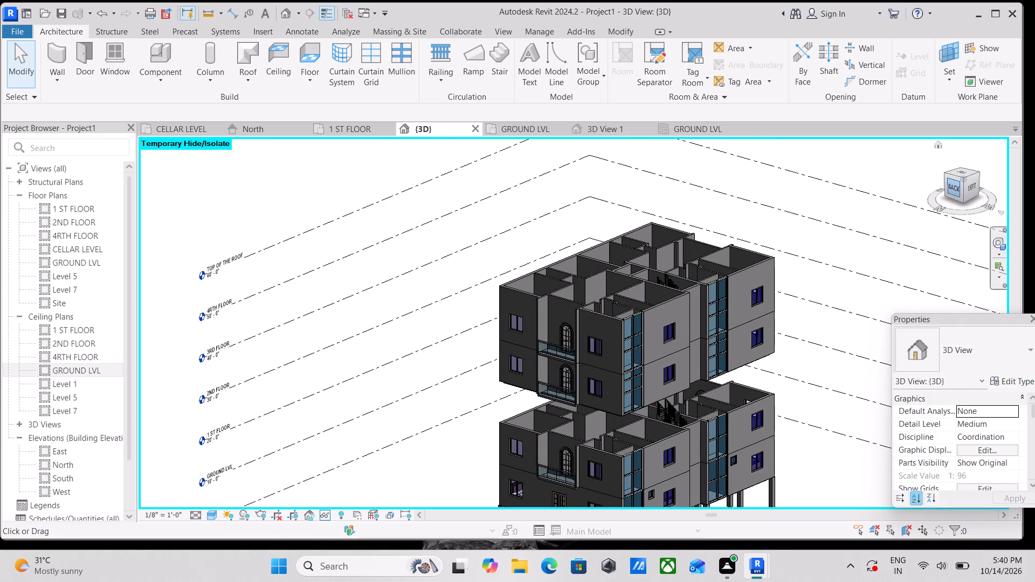
scroll(509, 342, up, 4)
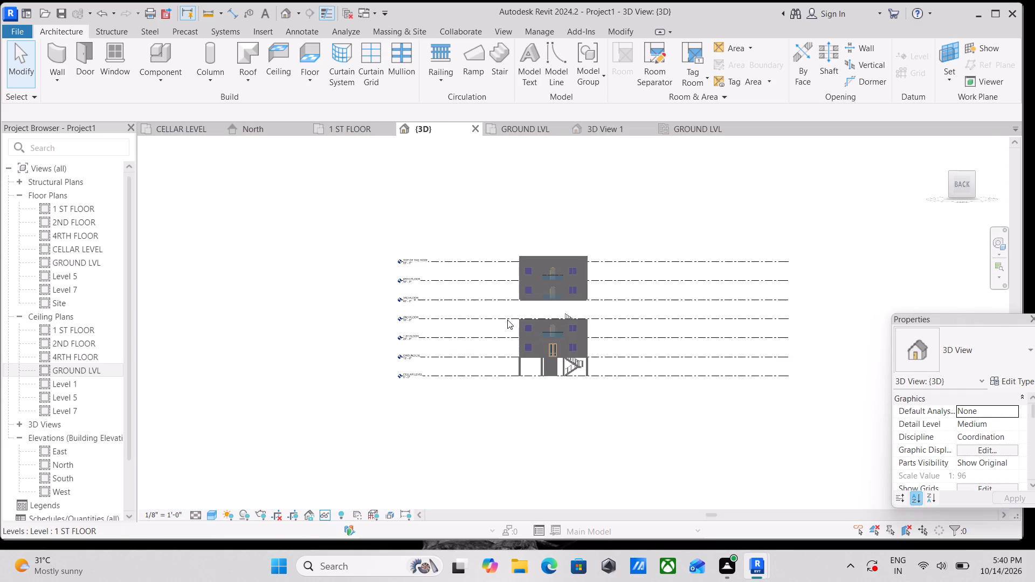
scroll(505, 284, up, 3)
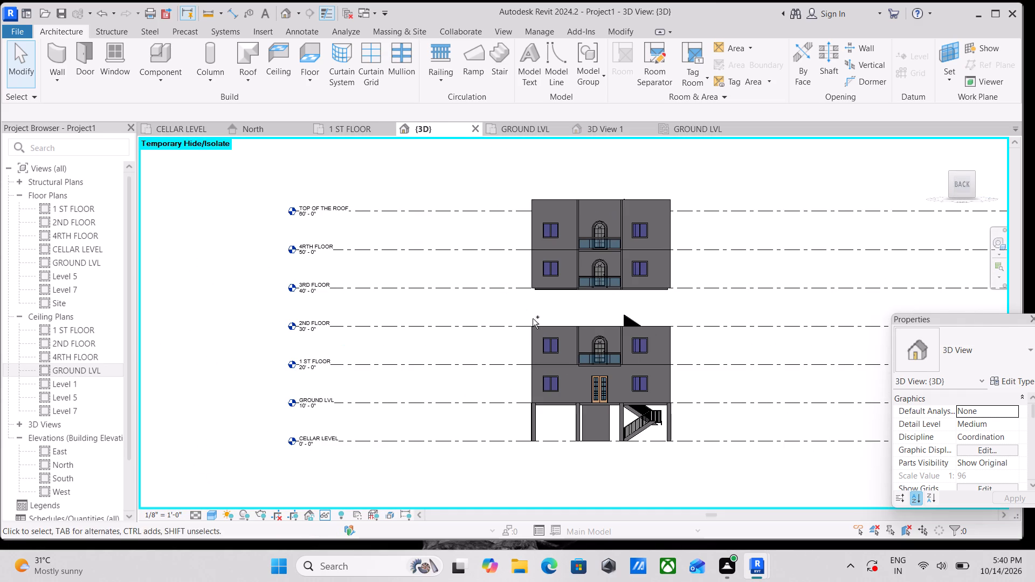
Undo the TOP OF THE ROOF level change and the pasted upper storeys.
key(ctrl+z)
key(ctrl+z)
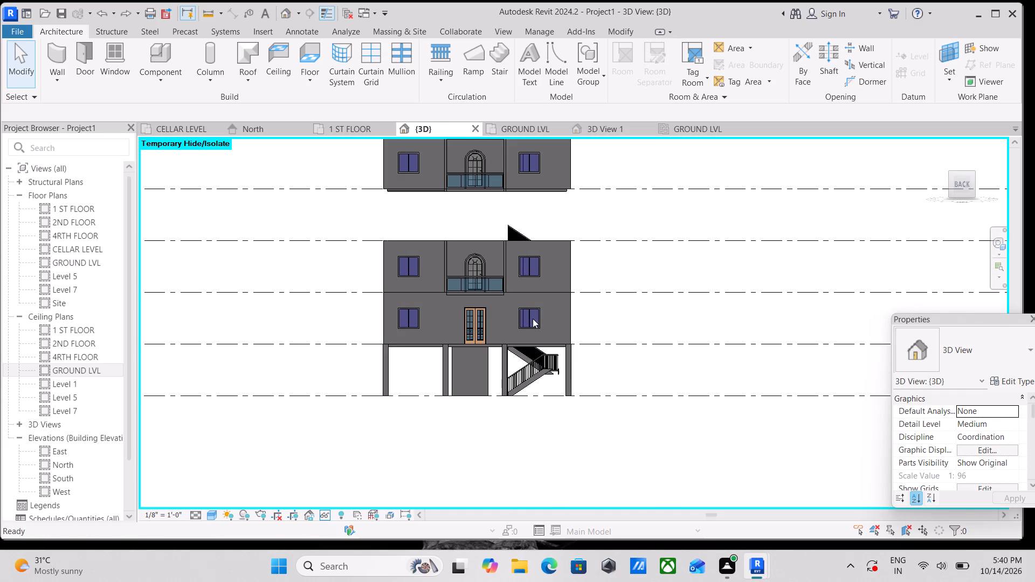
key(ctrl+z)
Examine the remaining building in 3D and from the back, against the level lines.
scroll(522, 266, down, 1)
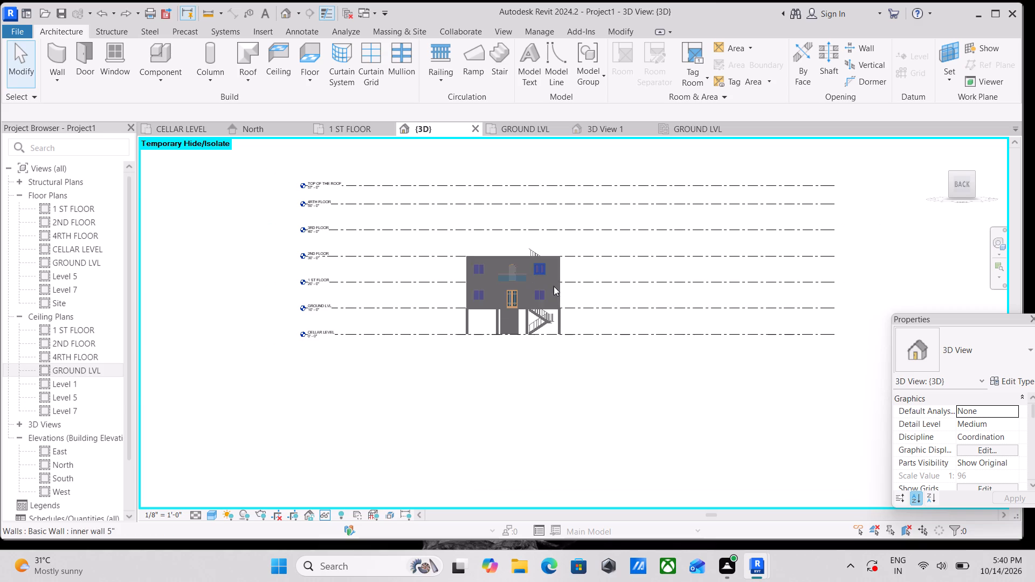
shift+middle_drag(585, 307, 464, 356)
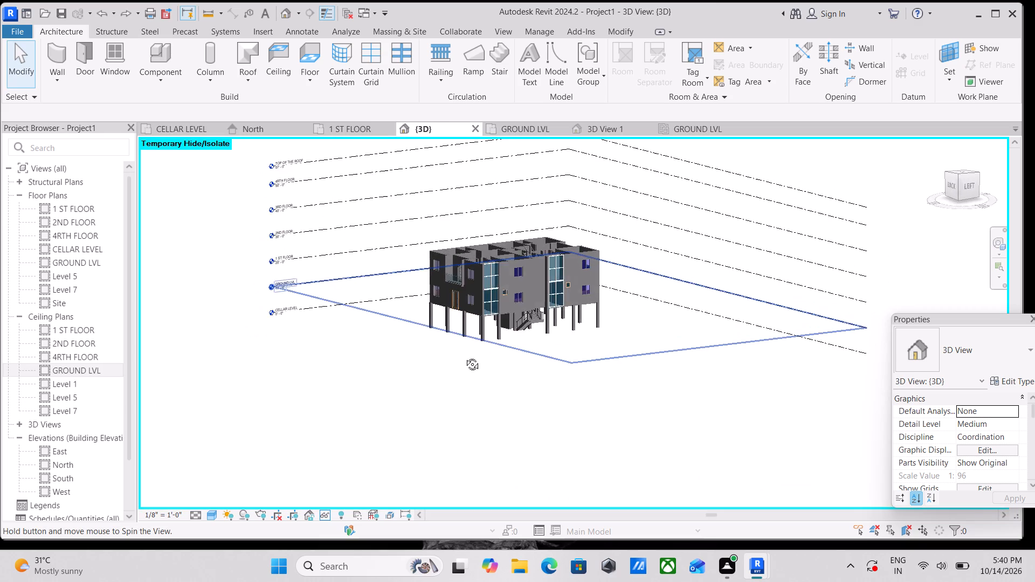
shift+middle_drag(464, 356, 640, 359)
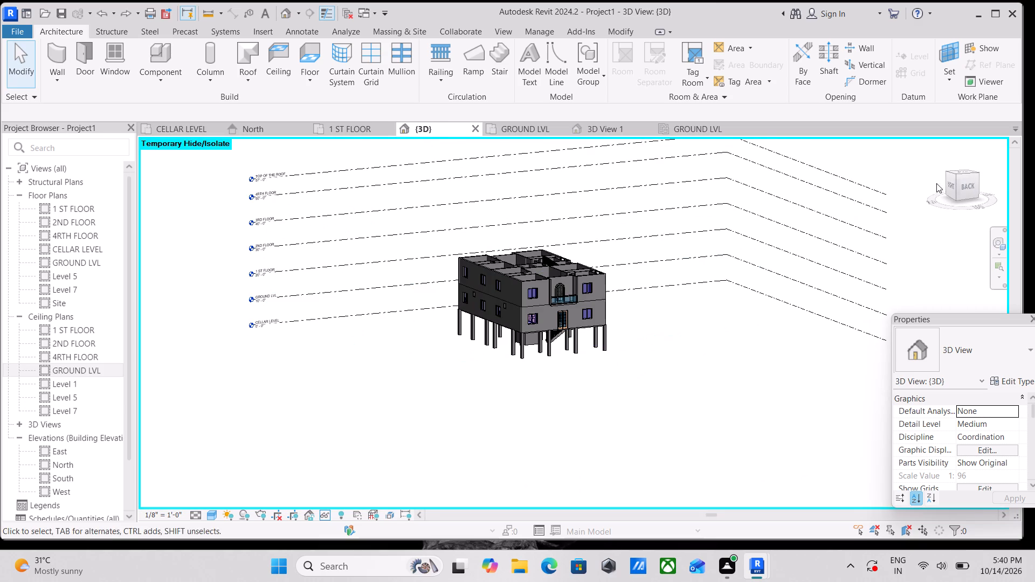
scroll(945, 199, up, 3)
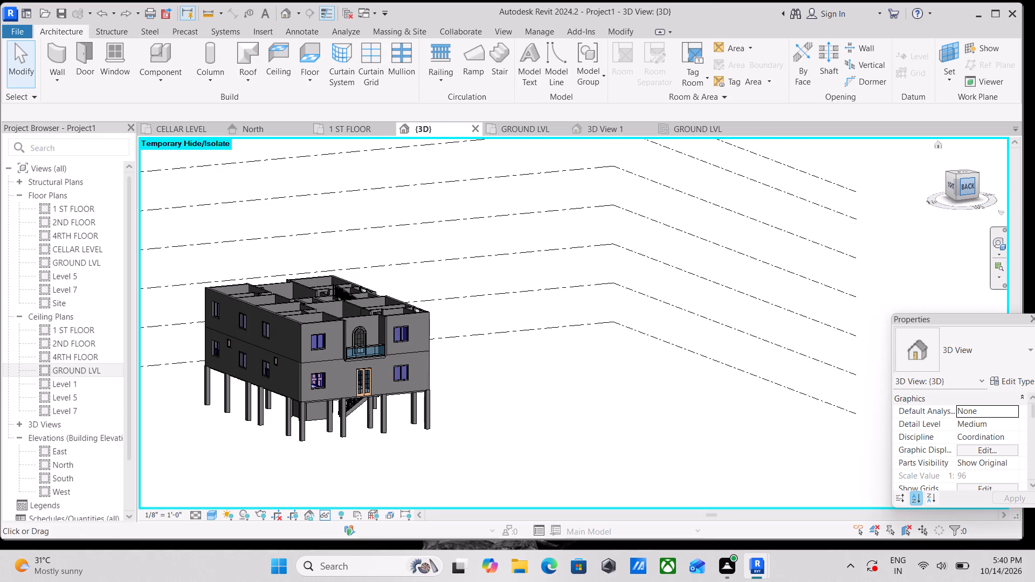
click(969, 189)
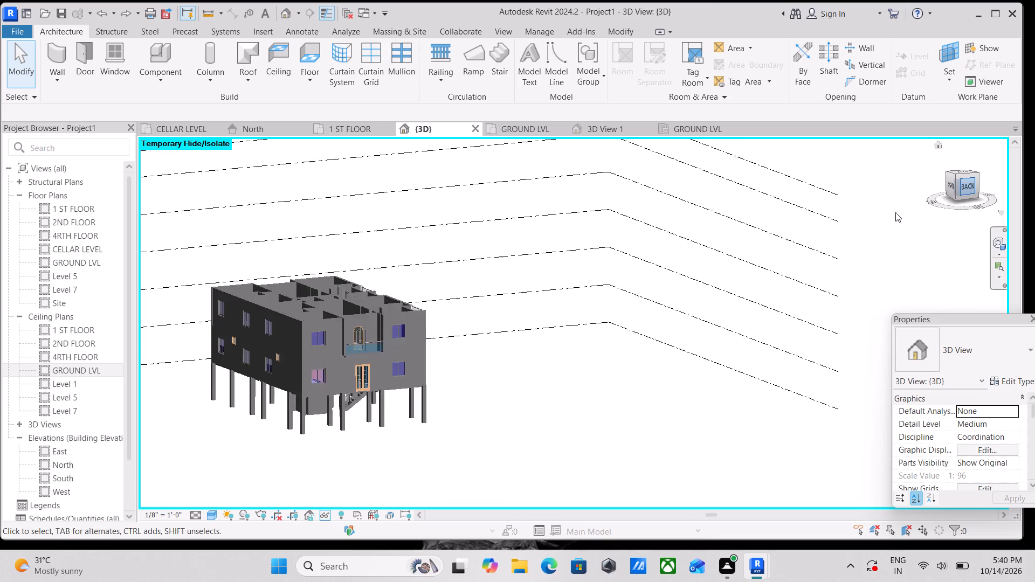
scroll(370, 275, up, 3)
scroll(434, 341, up, 3)
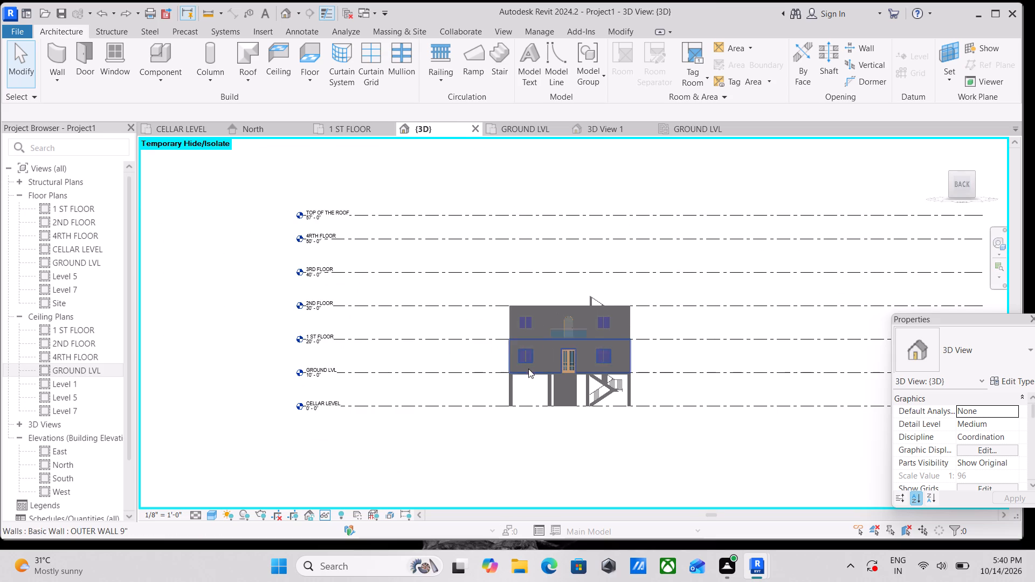
Copy all the ground-level Fixed 24" x 24" windows and paste them aligned to the 1 ST FLOOR level.
shift+middle_drag(540, 364, 609, 514)
shift+middle_drag(597, 373, 653, 449)
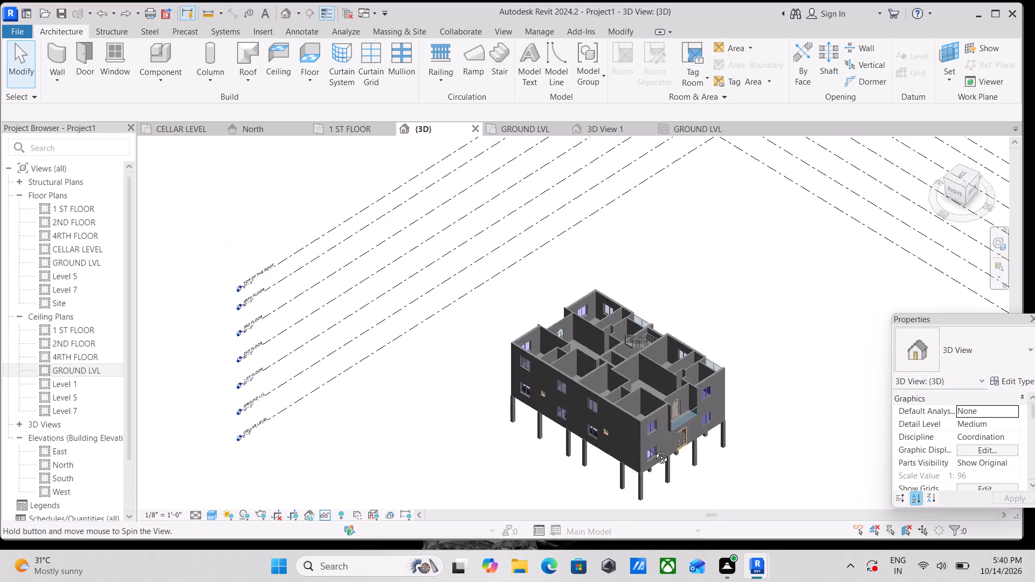
shift+middle_drag(653, 449, 654, 451)
scroll(642, 410, up, 6)
middle_drag(641, 421, 626, 302)
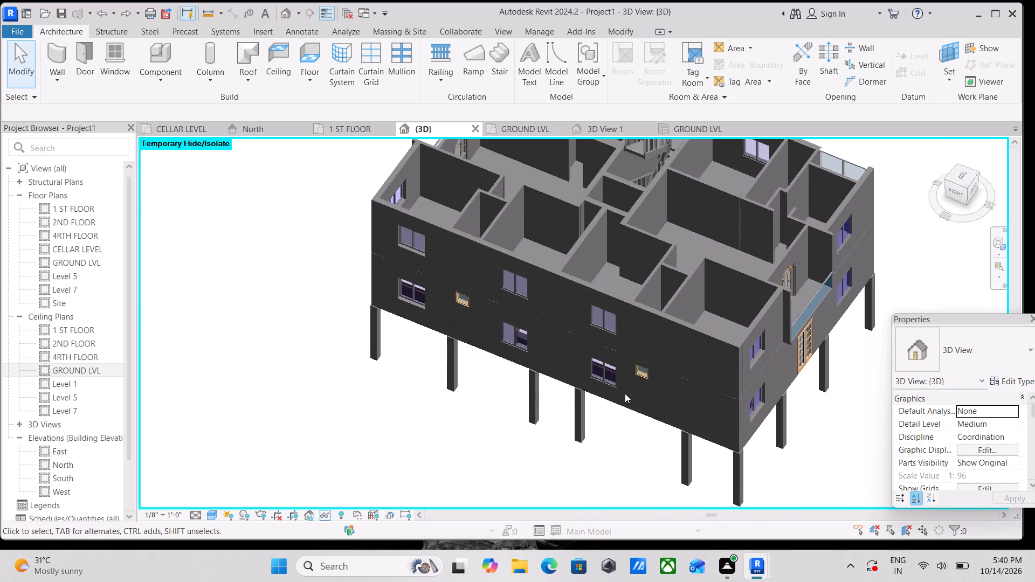
scroll(645, 367, up, 2)
click(647, 369)
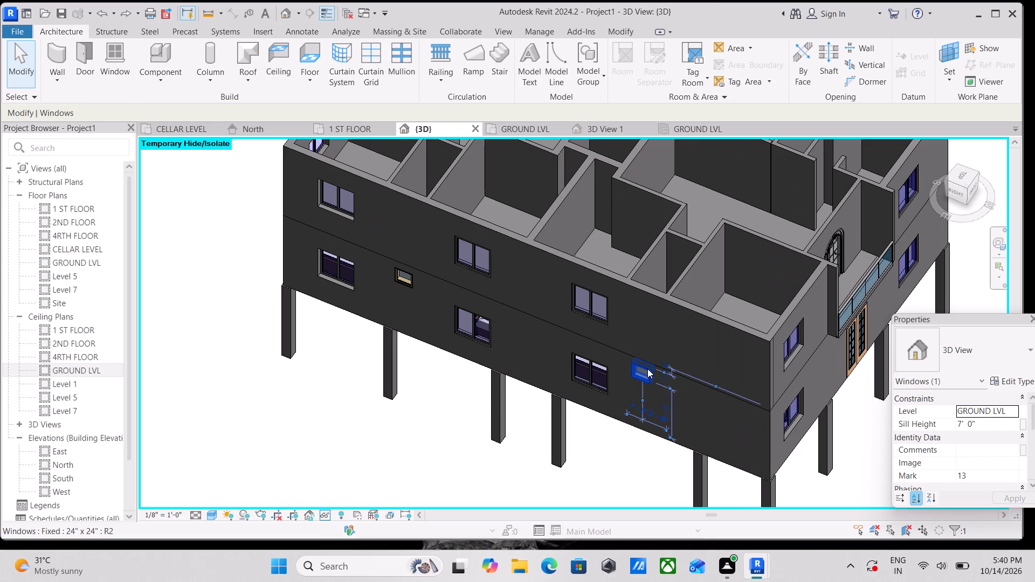
text(sa)
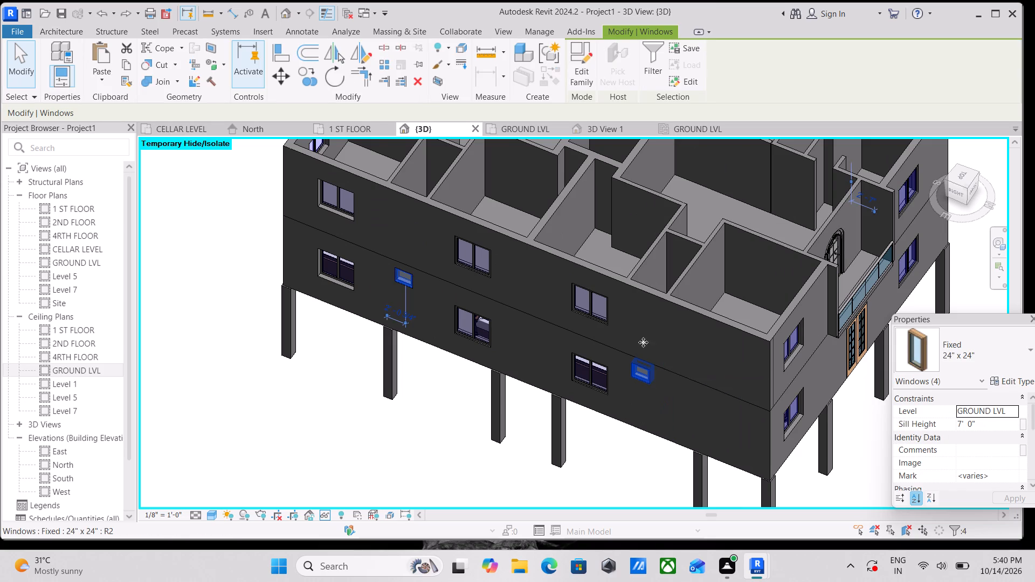
click(121, 64)
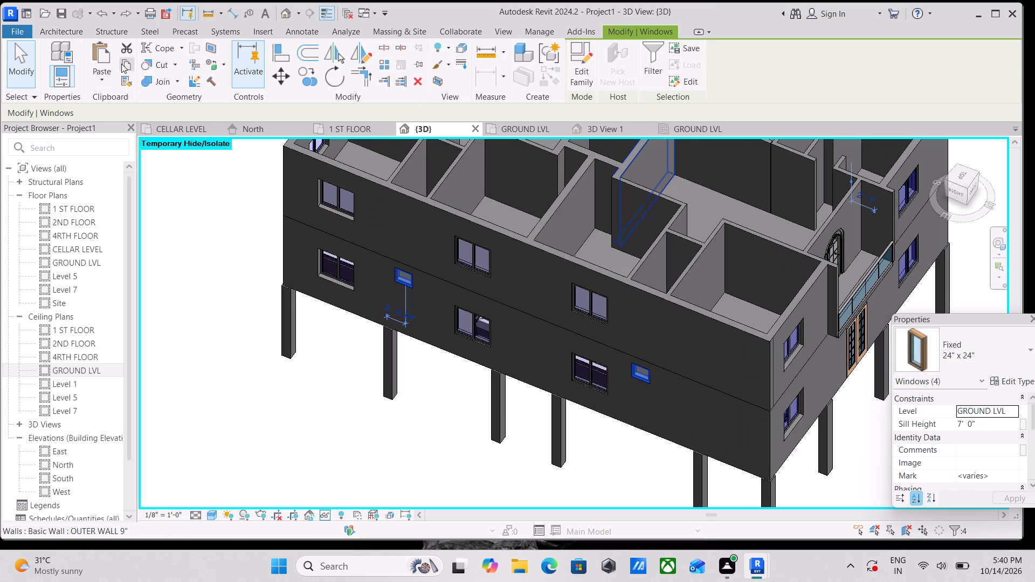
click(99, 77)
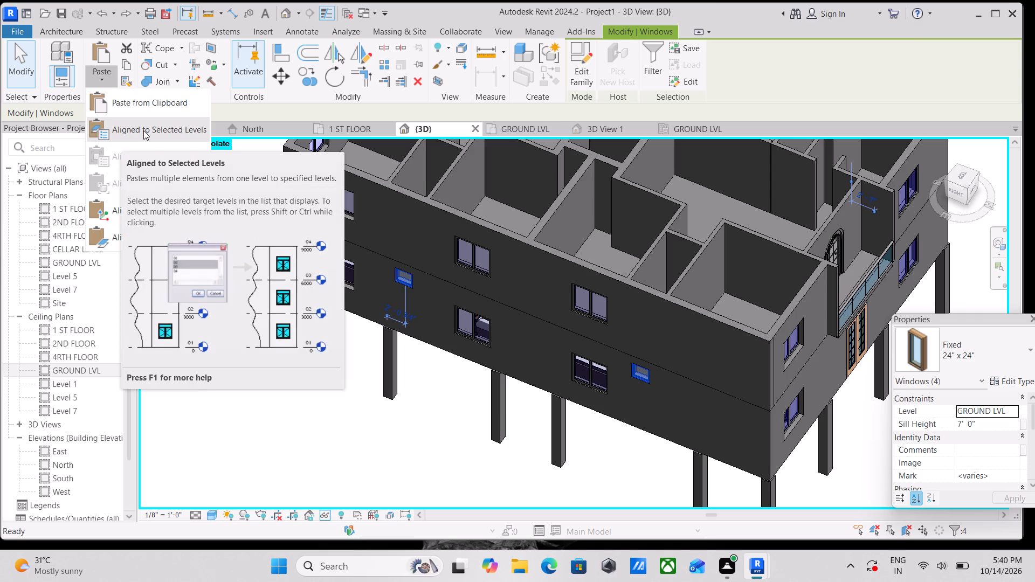
click(143, 130)
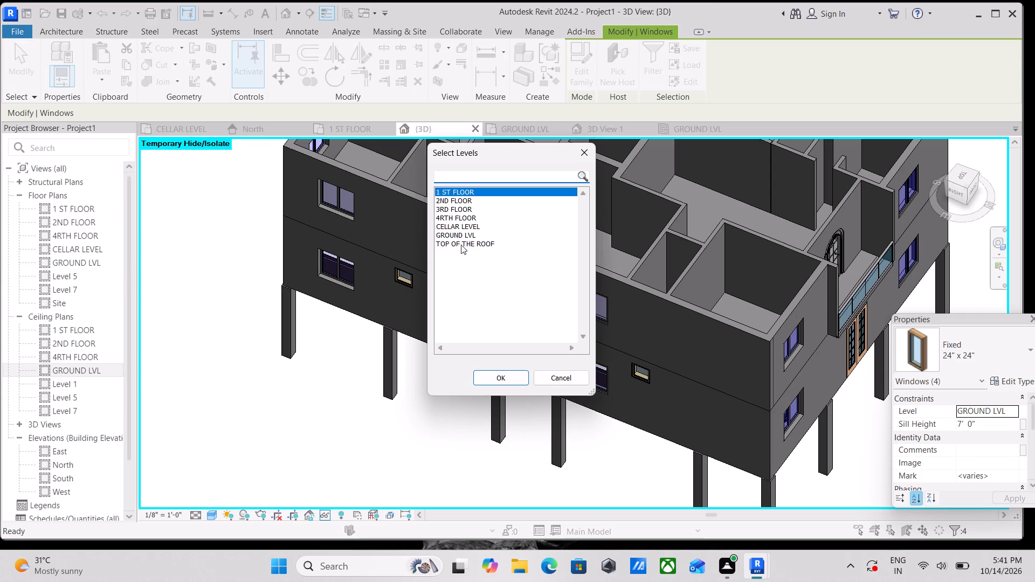
click(484, 373)
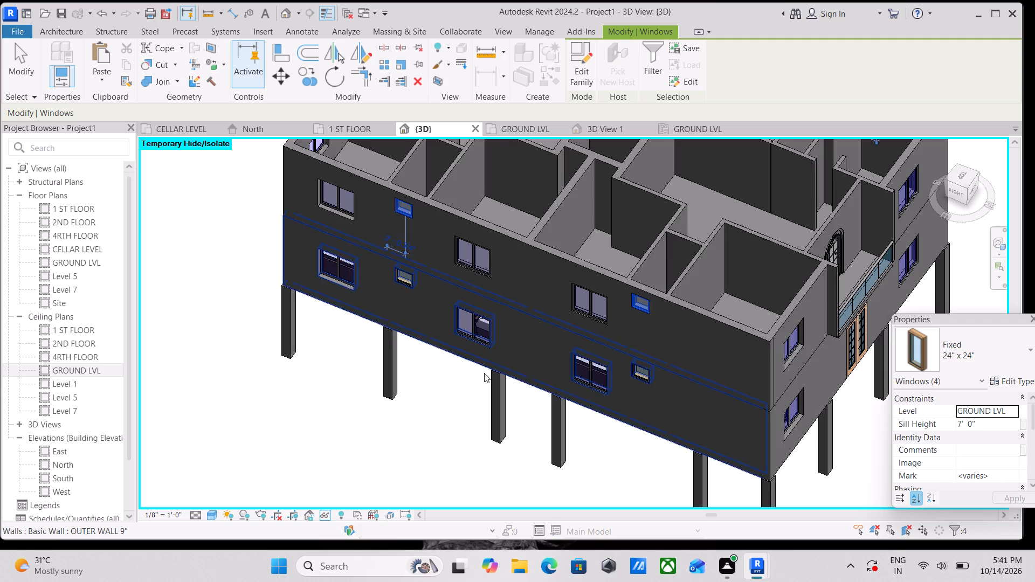
scroll(484, 373, down, 7)
key(Escape)
Examine the building from all sides in 3D and from the back, checking the small windows and level lines.
scroll(494, 376, up, 3)
scroll(617, 287, up, 1)
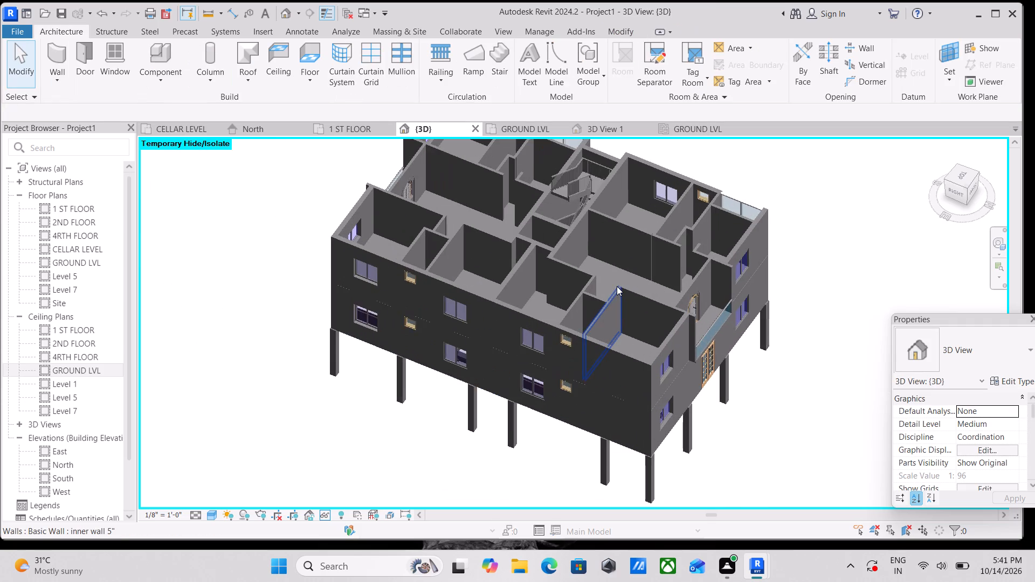
shift+middle_drag(663, 271, 484, 288)
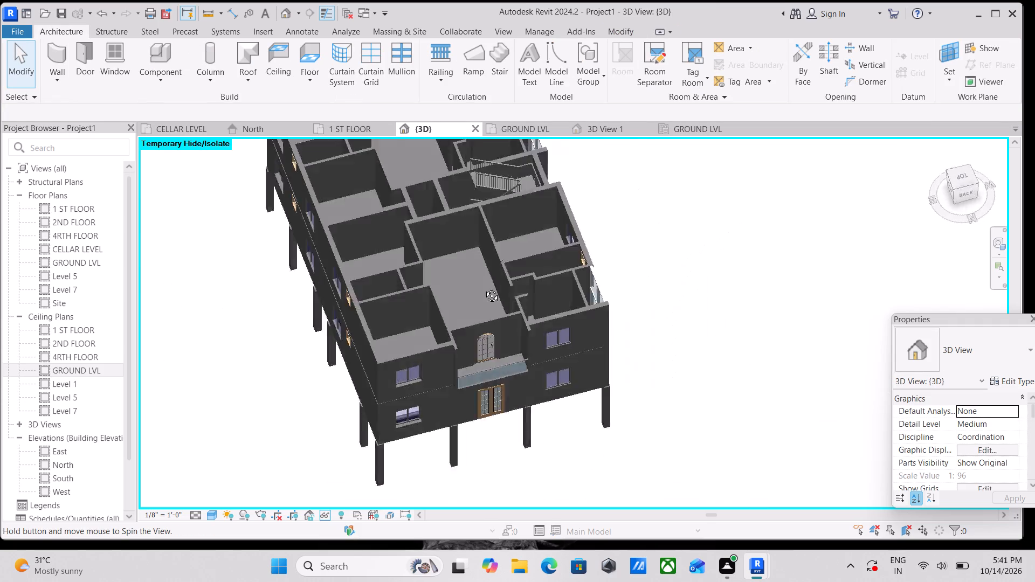
shift+middle_drag(484, 288, 360, 246)
middle_drag(362, 248, 426, 406)
shift+middle_drag(409, 360, 428, 358)
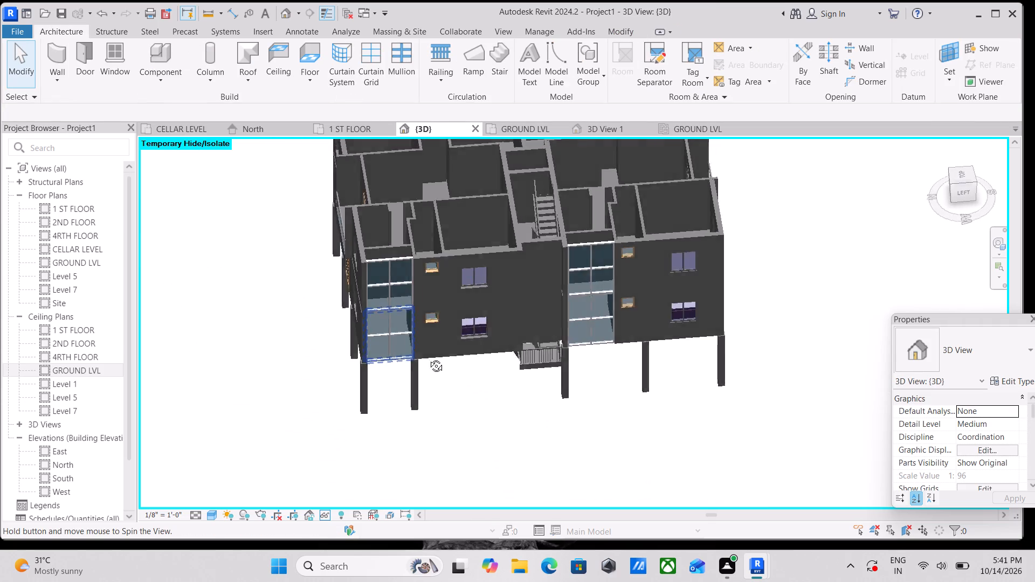
shift+middle_drag(428, 358, 554, 279)
shift+middle_drag(488, 390, 520, 330)
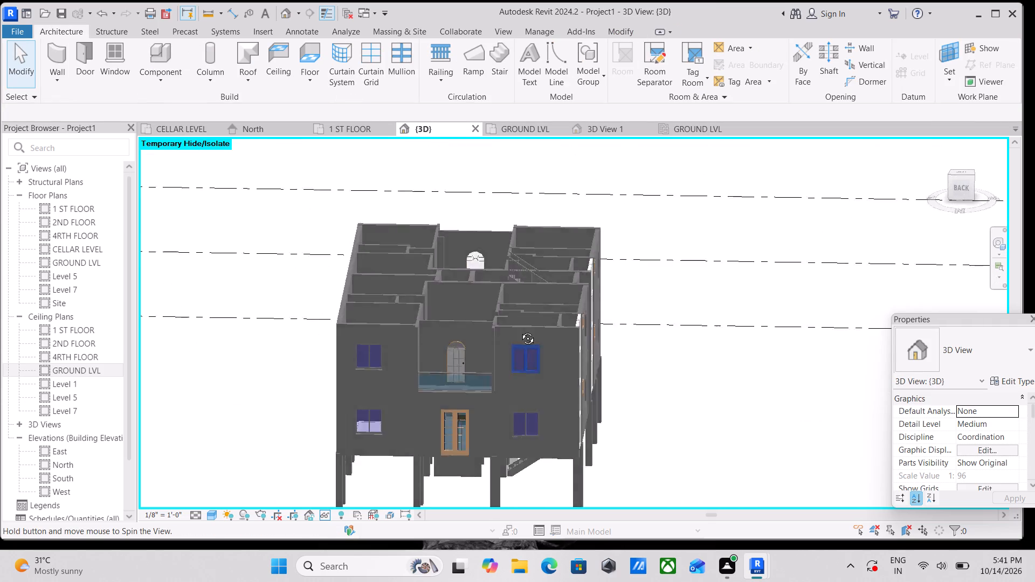
shift+middle_drag(520, 330, 520, 329)
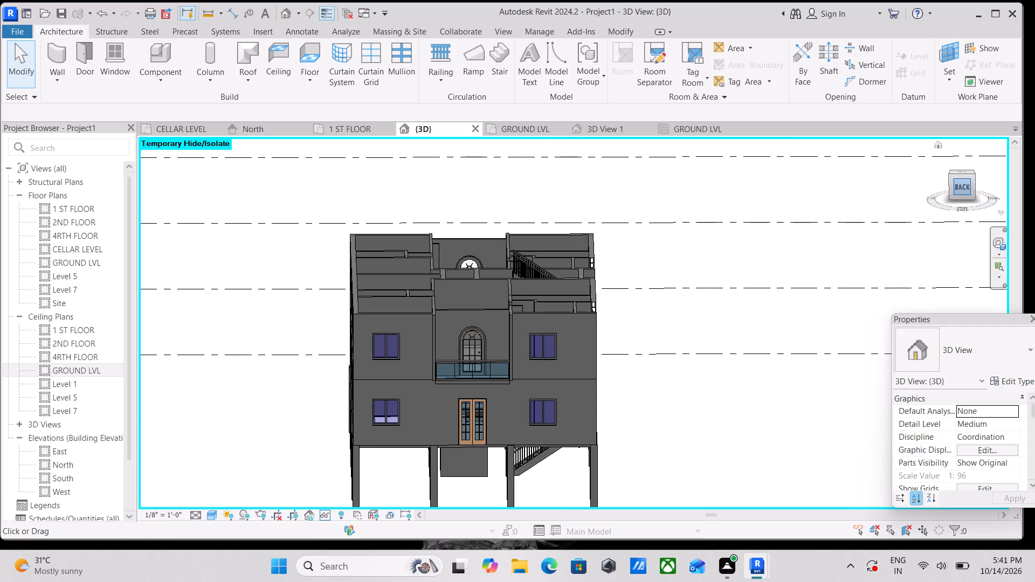
click(963, 188)
scroll(634, 290, up, 3)
scroll(561, 293, up, 5)
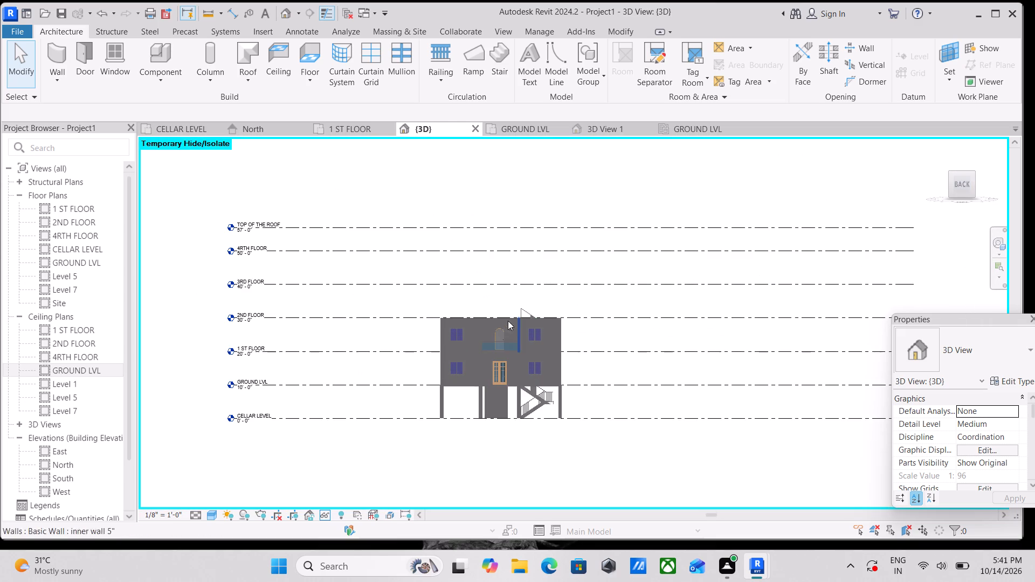
scroll(508, 321, up, 2)
scroll(413, 325, up, 2)
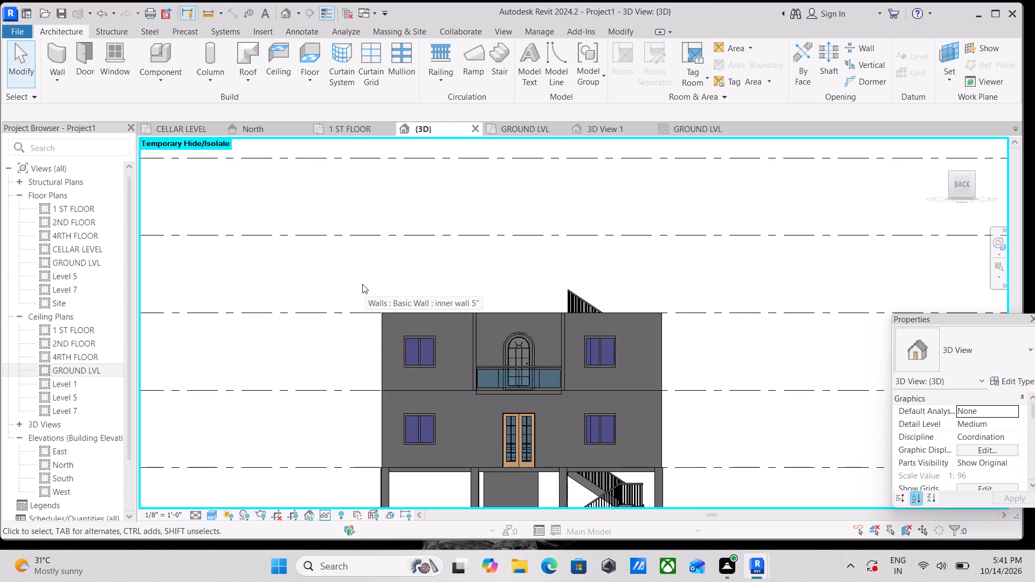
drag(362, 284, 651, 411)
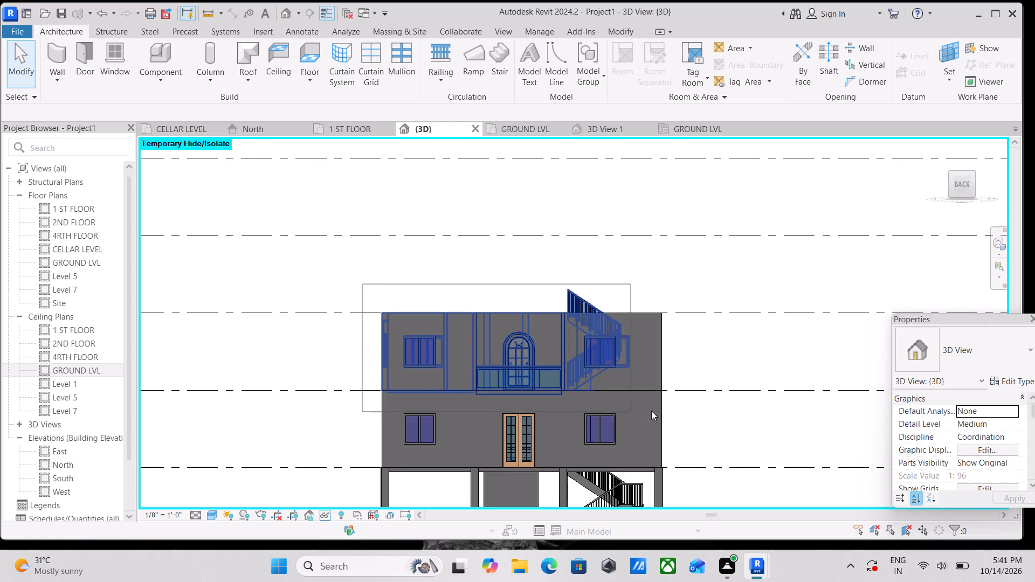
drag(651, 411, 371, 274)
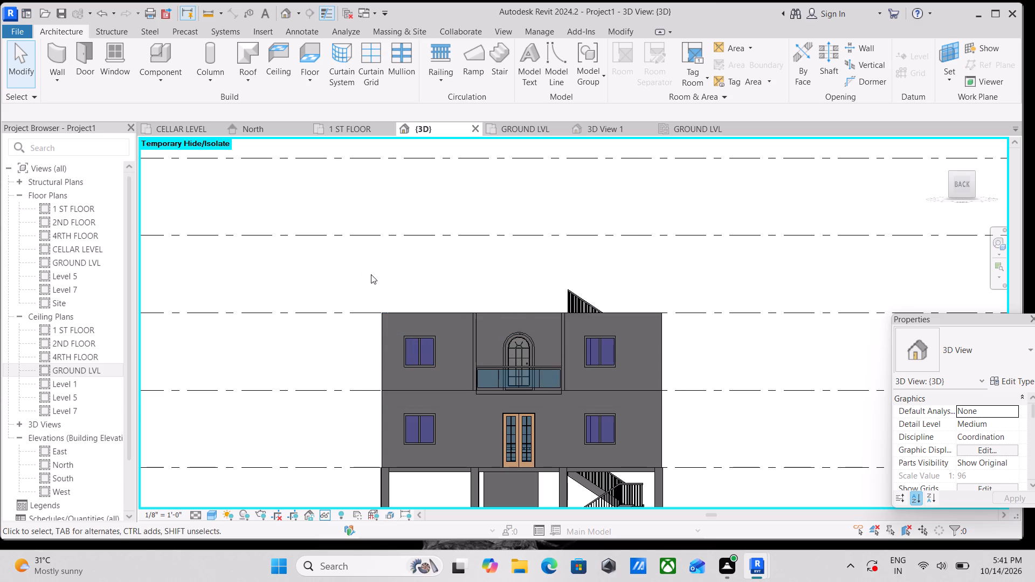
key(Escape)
From the back view, set the TOP OF THE ROOF level 10' above 4RTH FLOOR.
scroll(371, 274, down, 7)
middle_drag(385, 274, 417, 343)
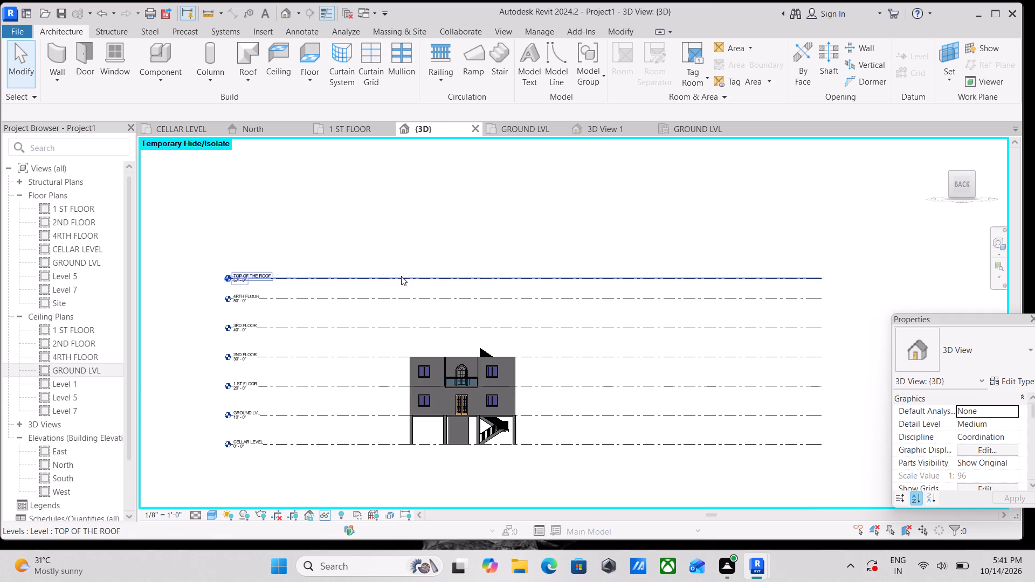
click(401, 276)
scroll(398, 282, up, 4)
click(305, 288)
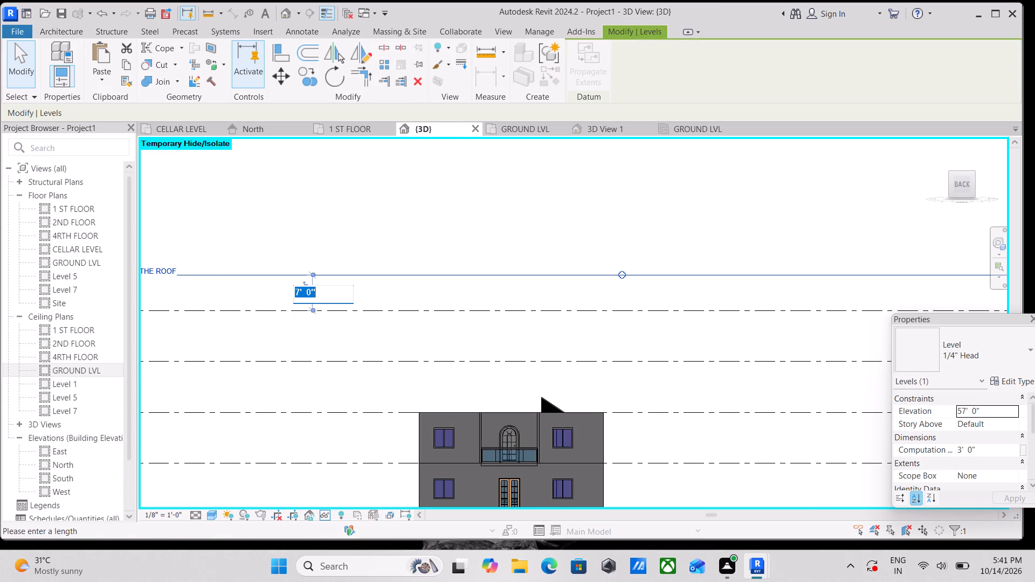
text(10)
key(apostrophe)
key(Return)
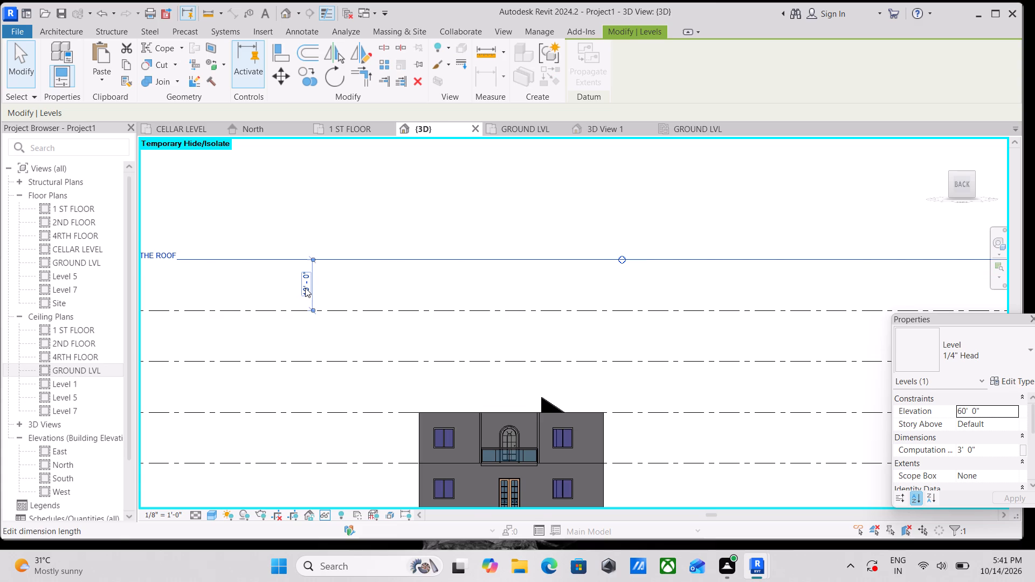
key(Escape)
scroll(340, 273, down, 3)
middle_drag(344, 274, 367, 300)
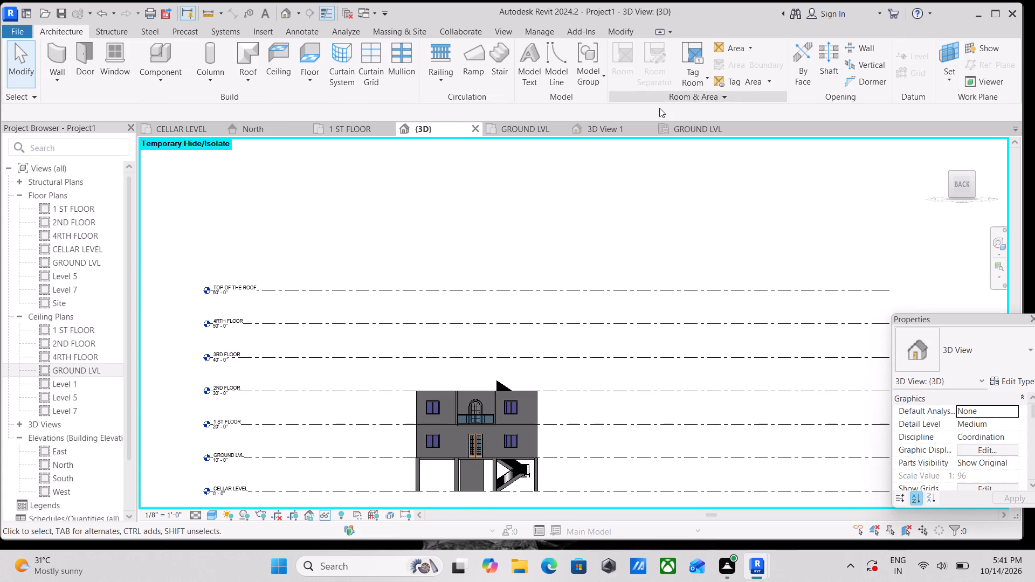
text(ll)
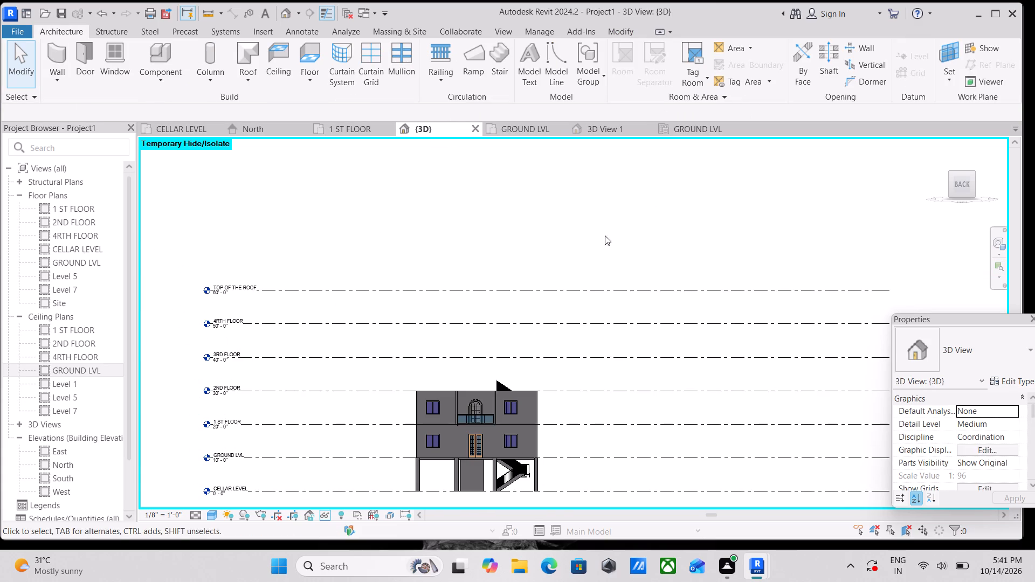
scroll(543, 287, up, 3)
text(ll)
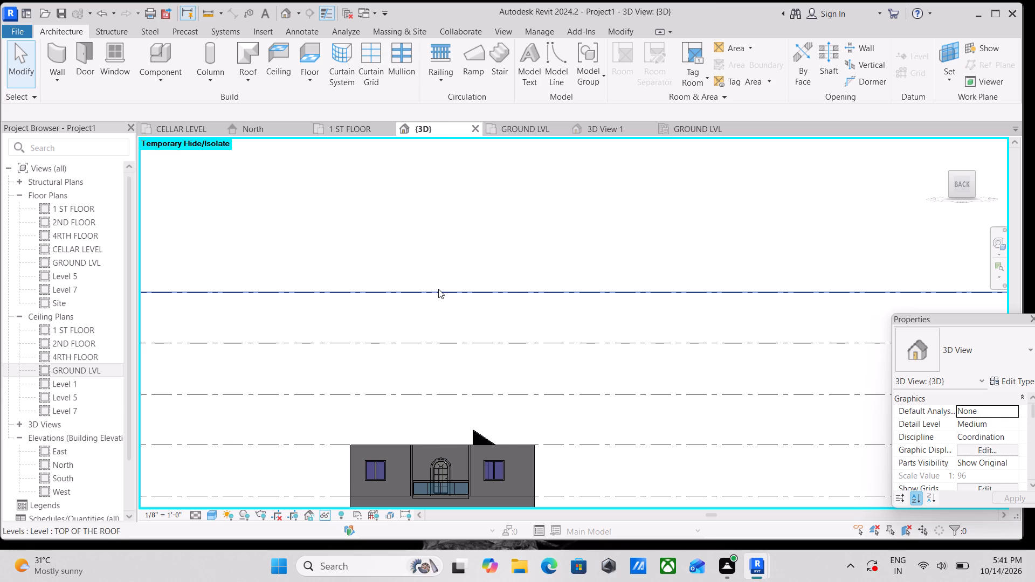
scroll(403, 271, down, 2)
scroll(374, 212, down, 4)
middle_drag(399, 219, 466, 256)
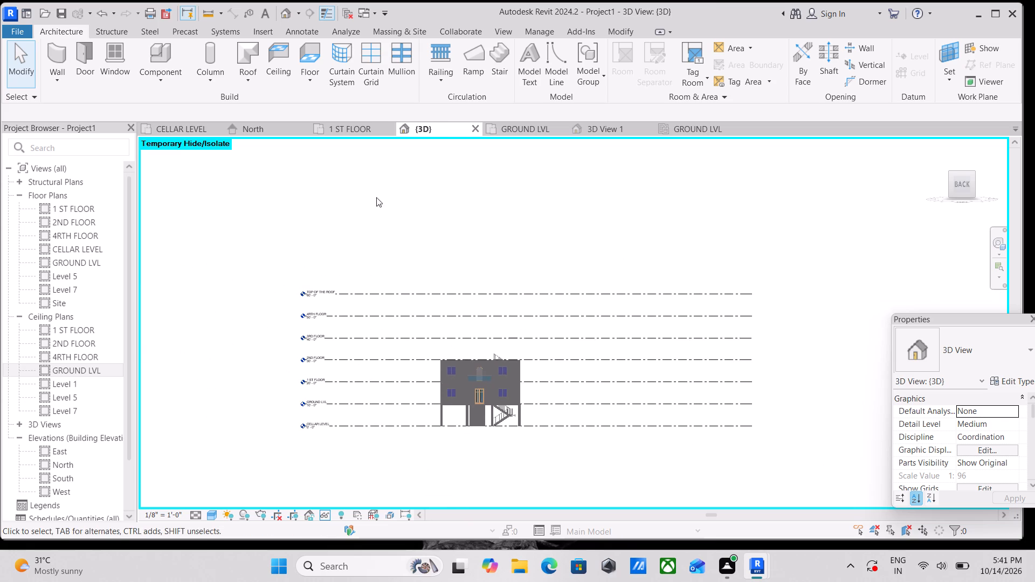
In the North elevation, add a level offset 7' above TOP OF THE ROOF by picking that level line.
click(247, 129)
scroll(417, 230, down, 1)
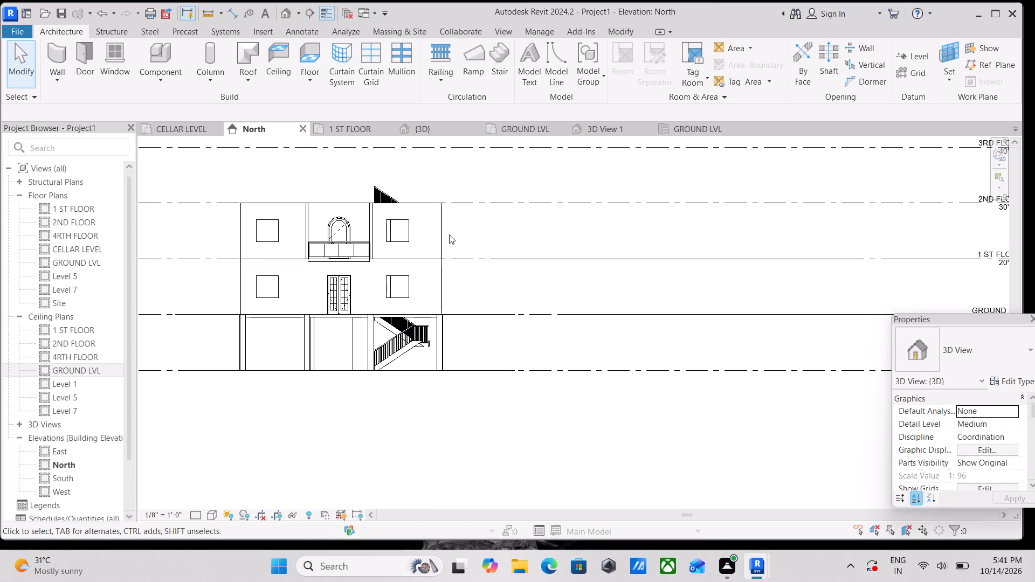
scroll(520, 225, down, 2)
middle_drag(527, 225, 560, 367)
middle_drag(472, 203, 472, 203)
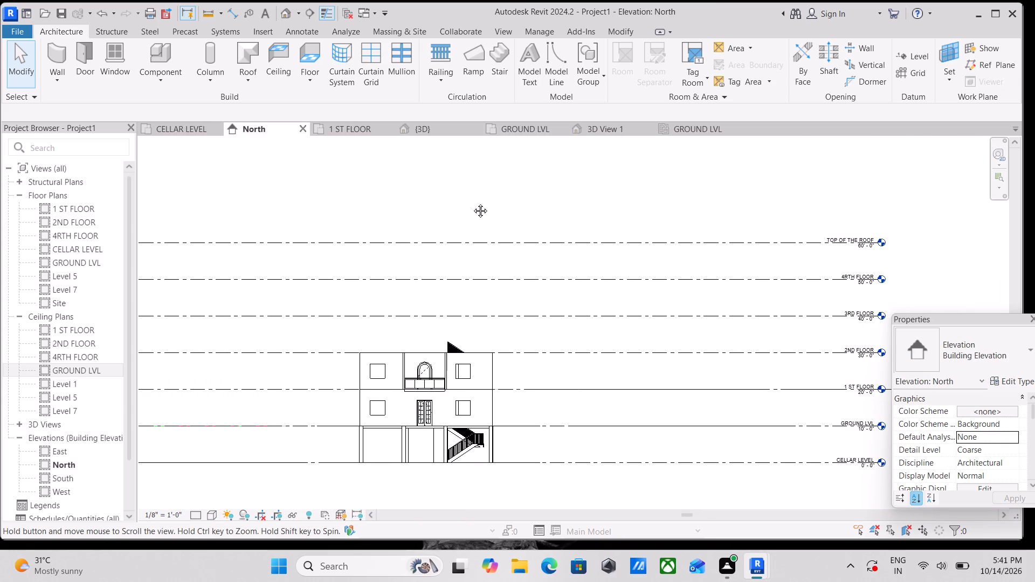
middle_drag(472, 203, 502, 237)
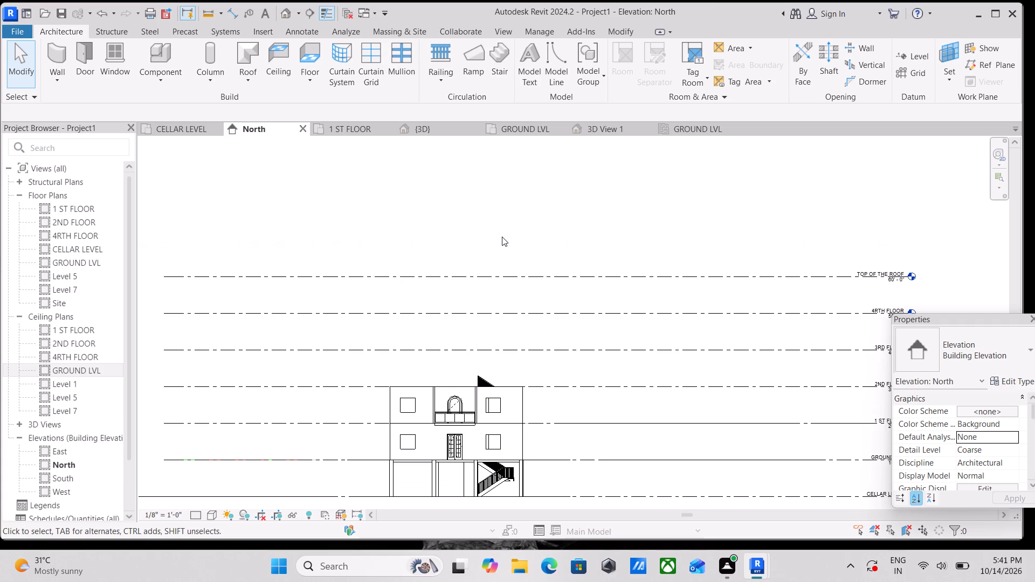
text(ll)
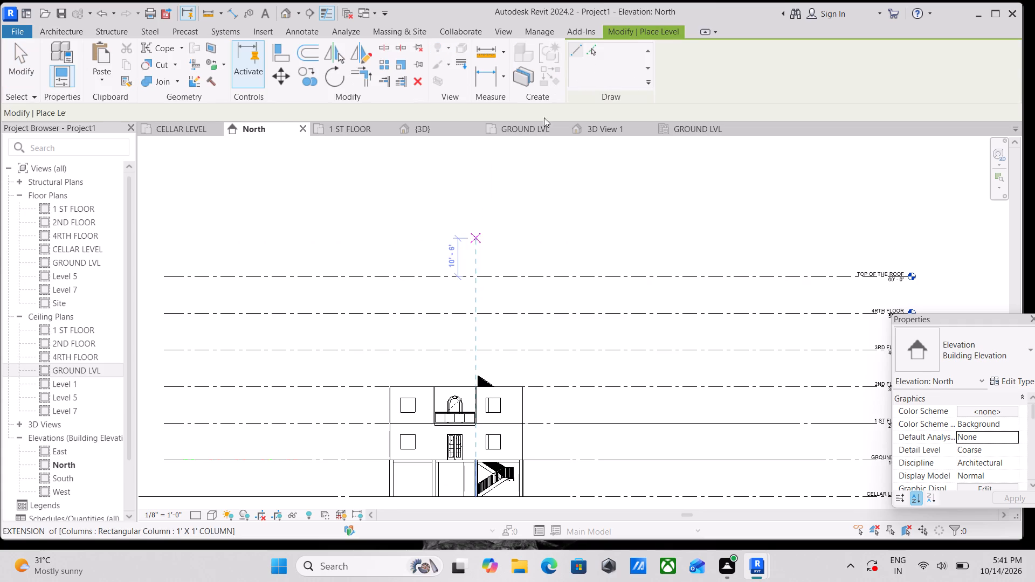
click(593, 48)
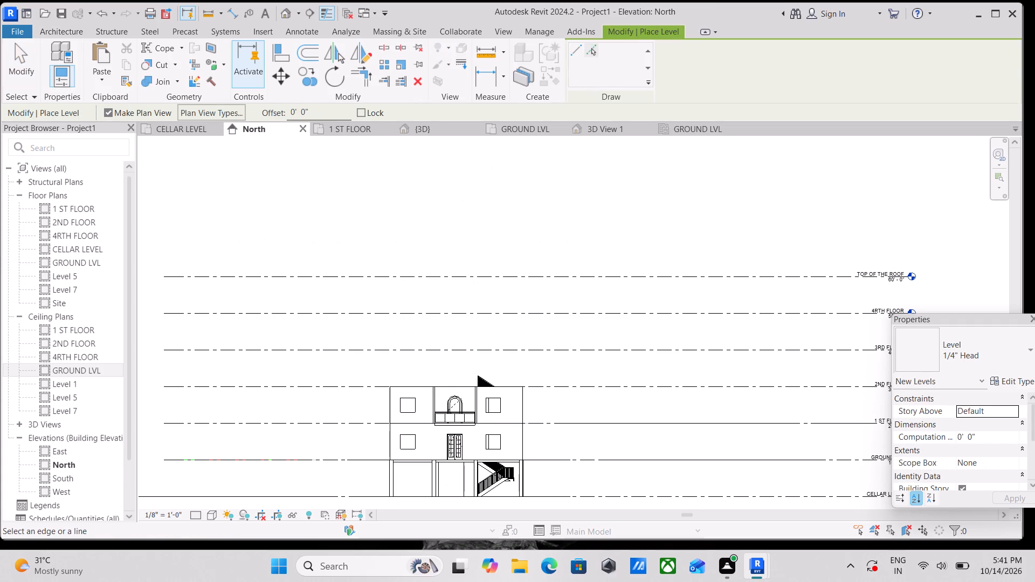
drag(318, 111, 250, 109)
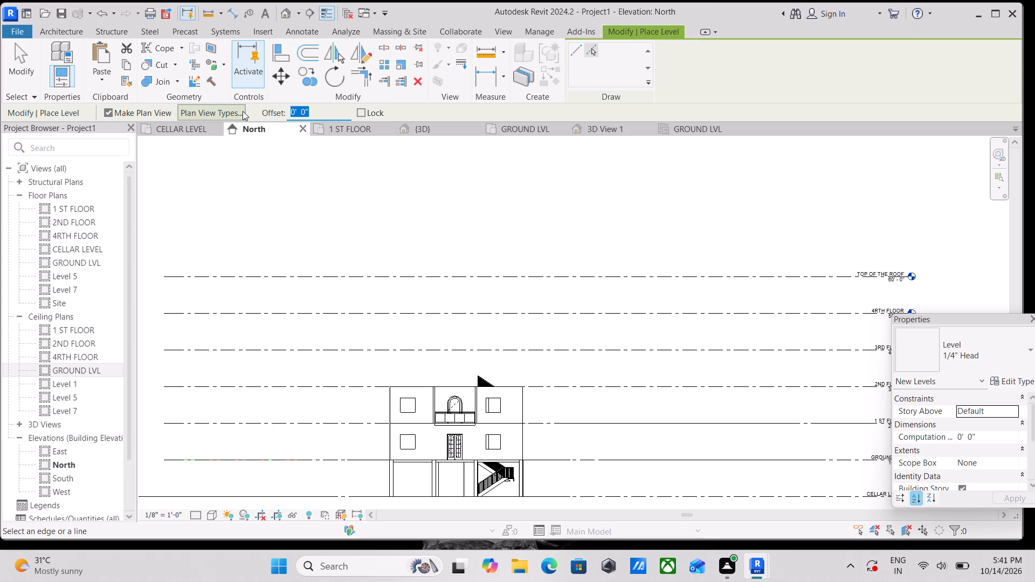
text(7')
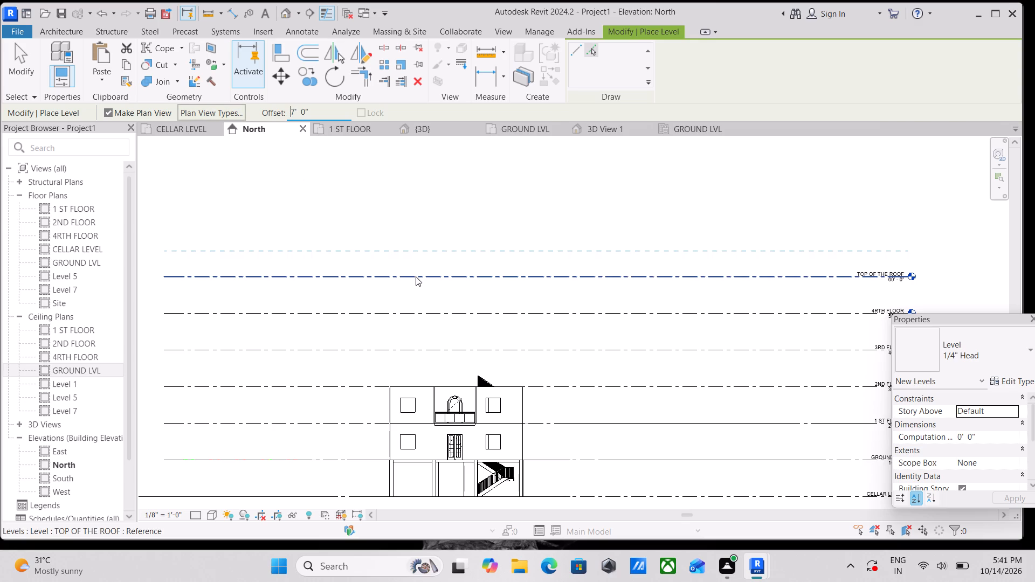
scroll(441, 278, up, 3)
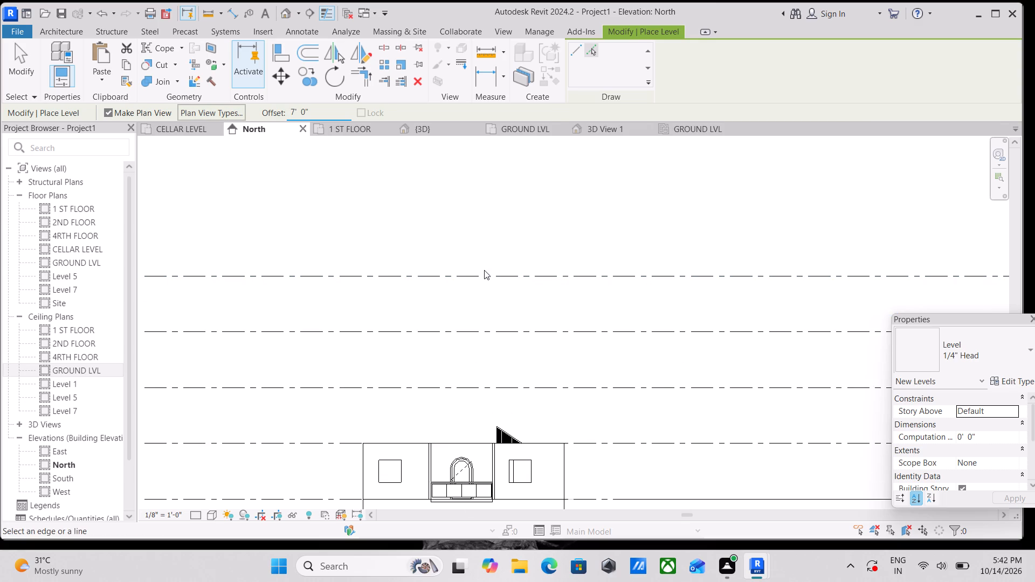
click(484, 271)
scroll(532, 191, down, 2)
middle_drag(532, 191, 426, 248)
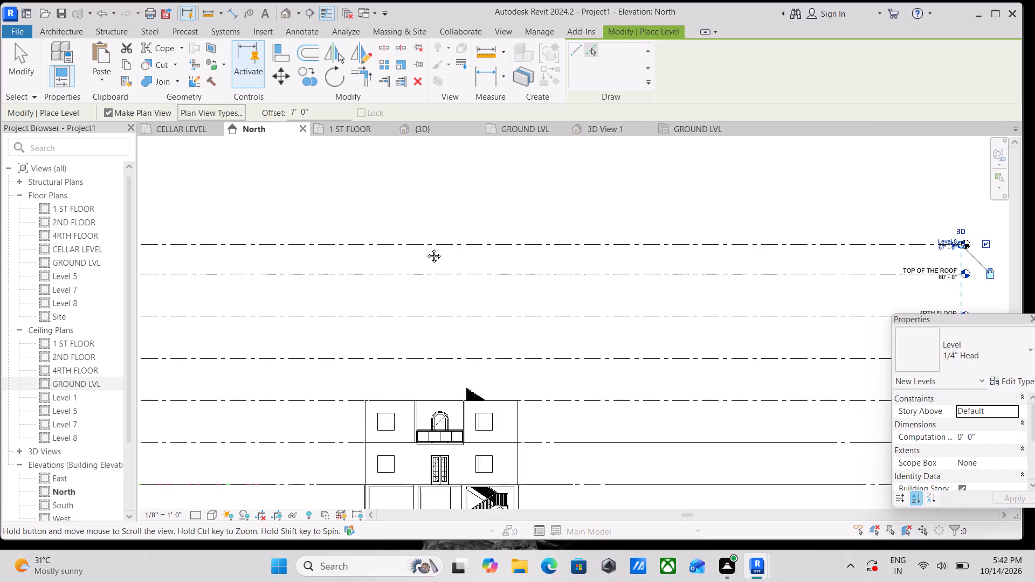
middle_drag(426, 248, 376, 273)
scroll(685, 335, up, 2)
key(Escape)
middle_drag(700, 338, 540, 314)
key(Escape)
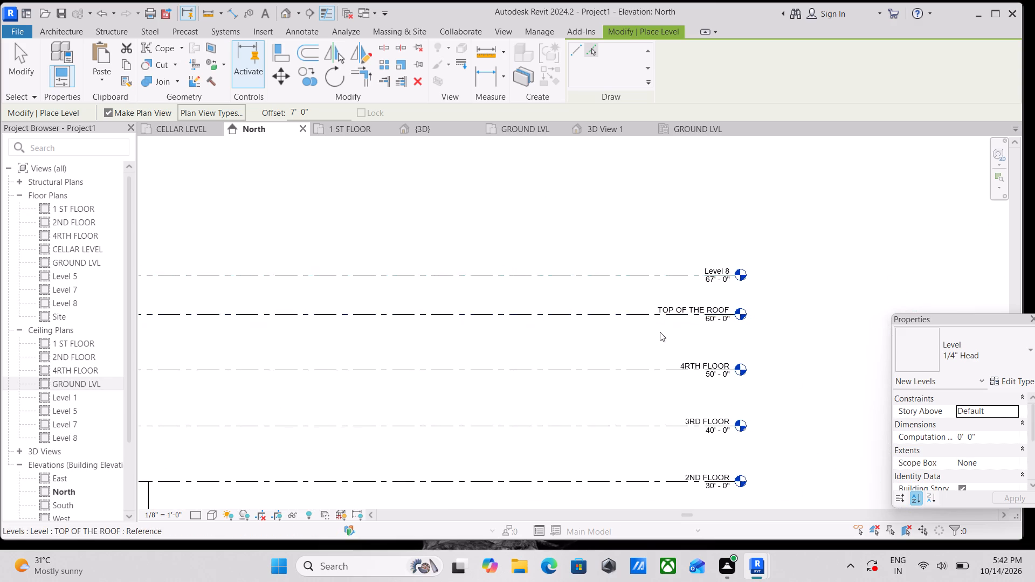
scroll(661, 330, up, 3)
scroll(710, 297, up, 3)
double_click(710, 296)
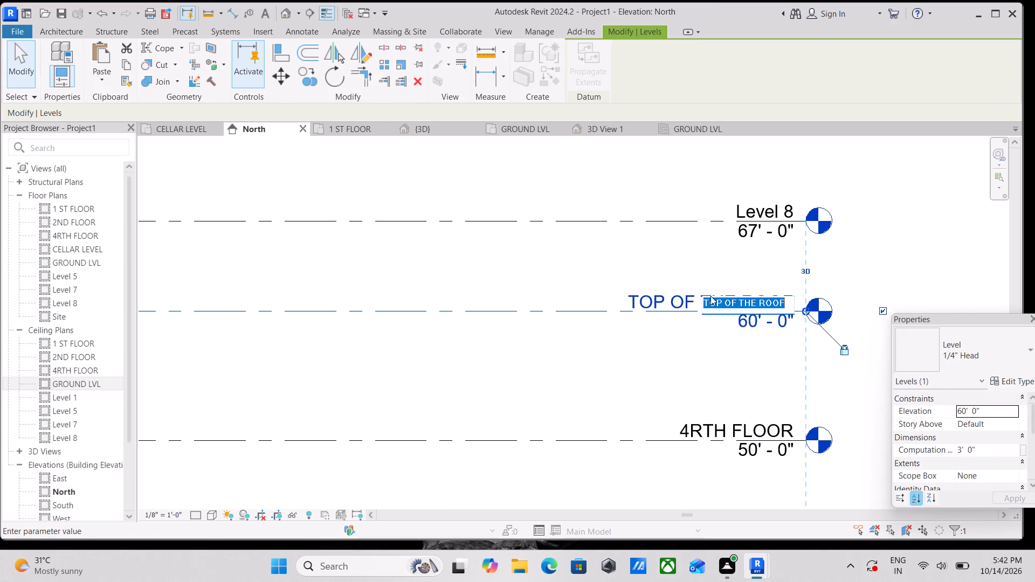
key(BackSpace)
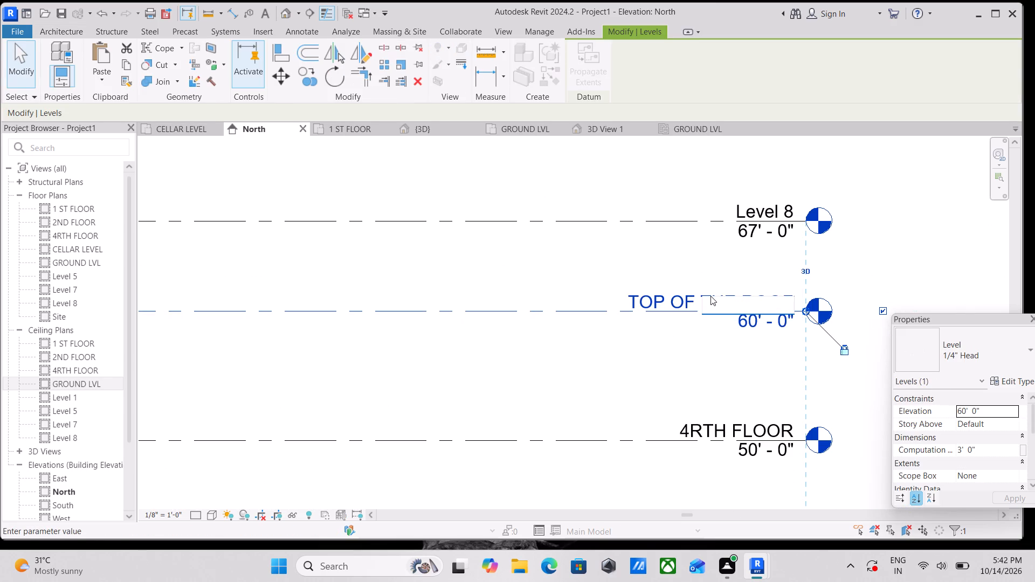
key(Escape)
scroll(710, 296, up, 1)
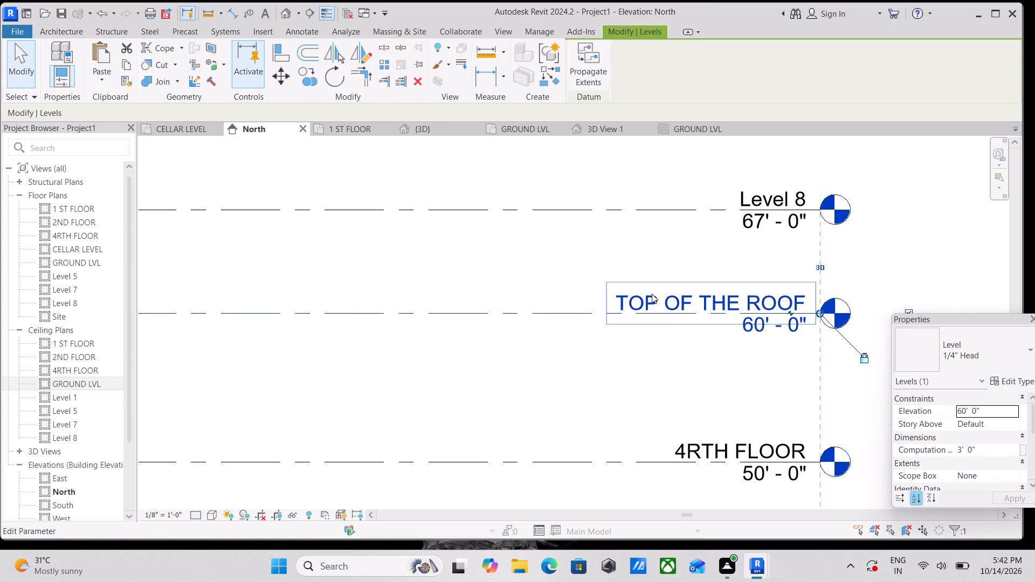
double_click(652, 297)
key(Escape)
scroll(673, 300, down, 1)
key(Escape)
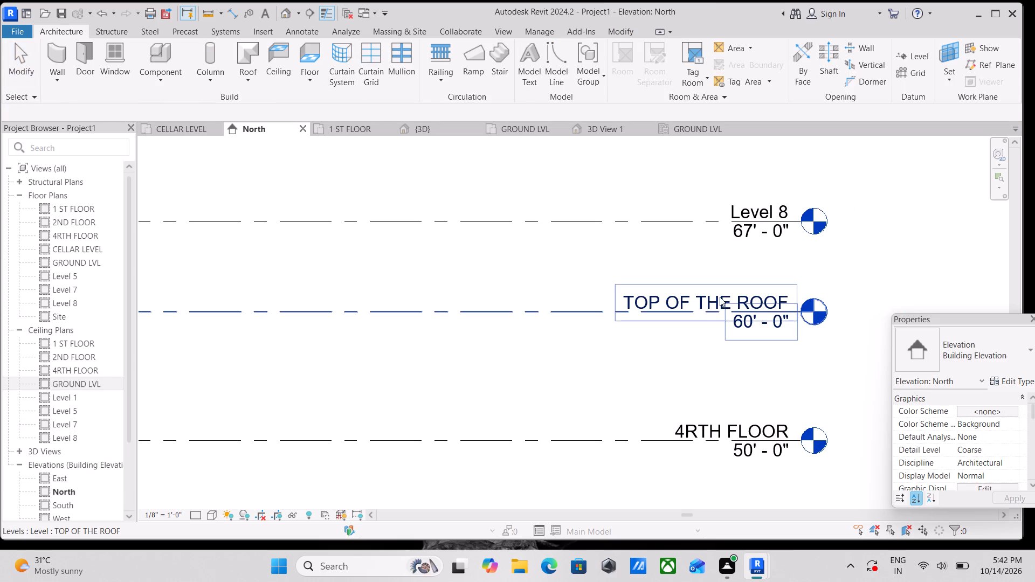
Rename the TOP OF THE ROOF level as 5th floor.
double_click(720, 297)
scroll(720, 297, down, 4)
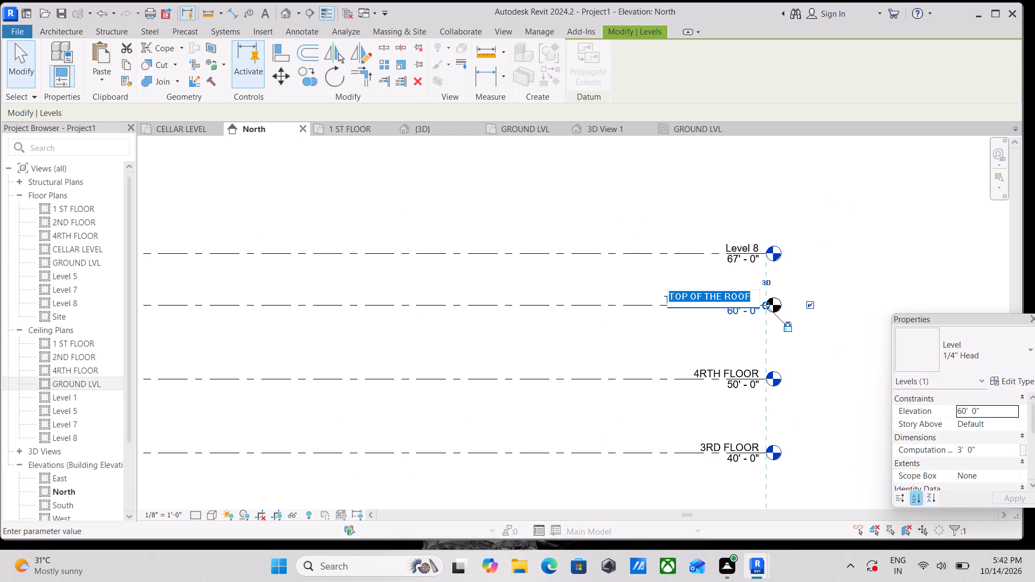
key(BackSpace)
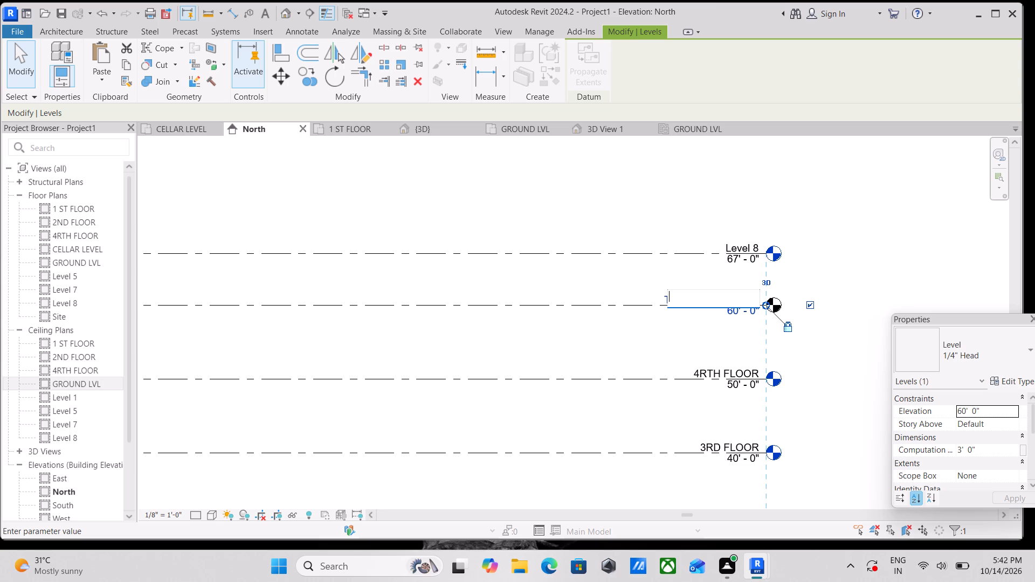
key(5)
key(y)
key(BackSpace)
text(th)
key(space)
text(floor)
key(Return)
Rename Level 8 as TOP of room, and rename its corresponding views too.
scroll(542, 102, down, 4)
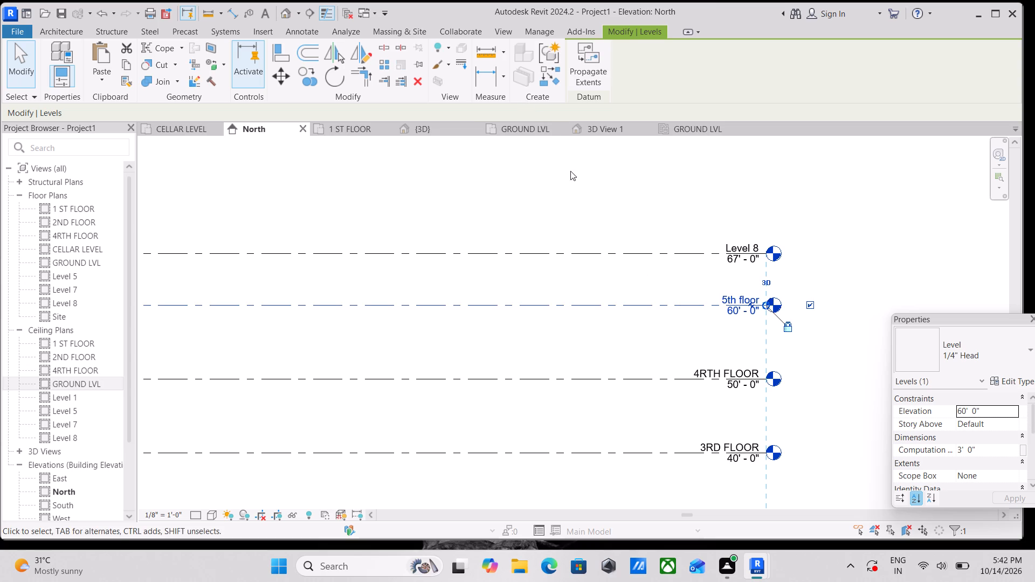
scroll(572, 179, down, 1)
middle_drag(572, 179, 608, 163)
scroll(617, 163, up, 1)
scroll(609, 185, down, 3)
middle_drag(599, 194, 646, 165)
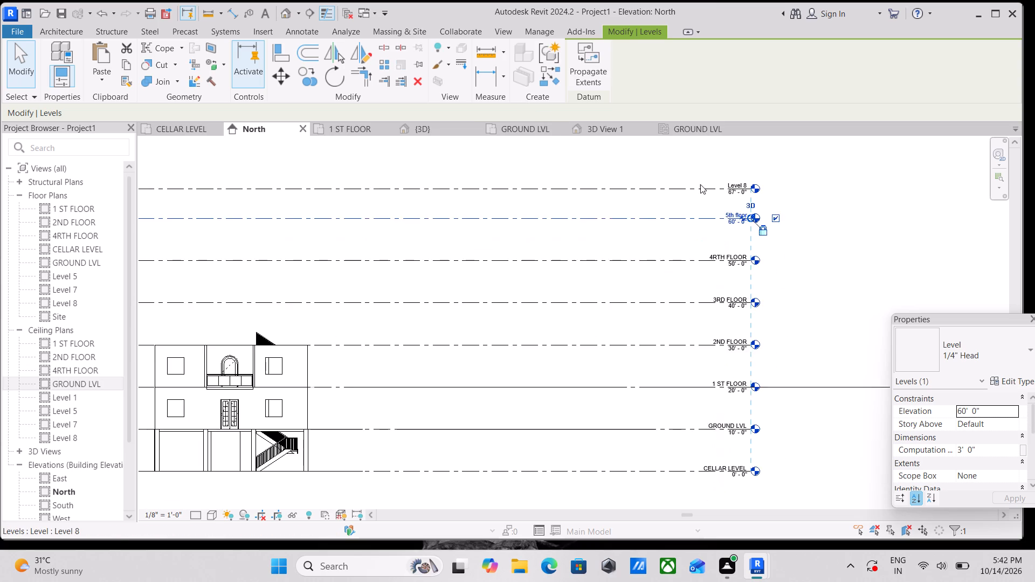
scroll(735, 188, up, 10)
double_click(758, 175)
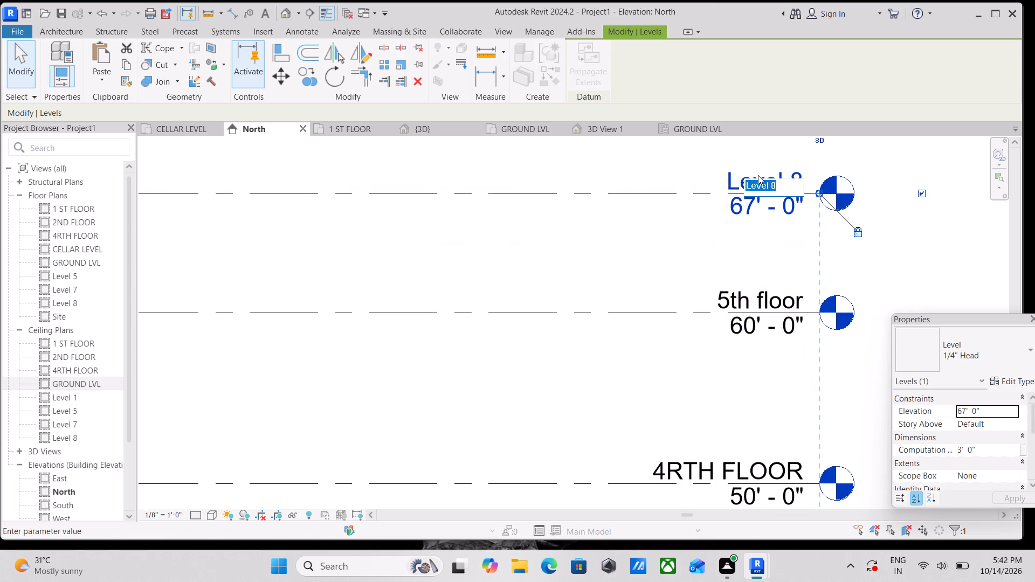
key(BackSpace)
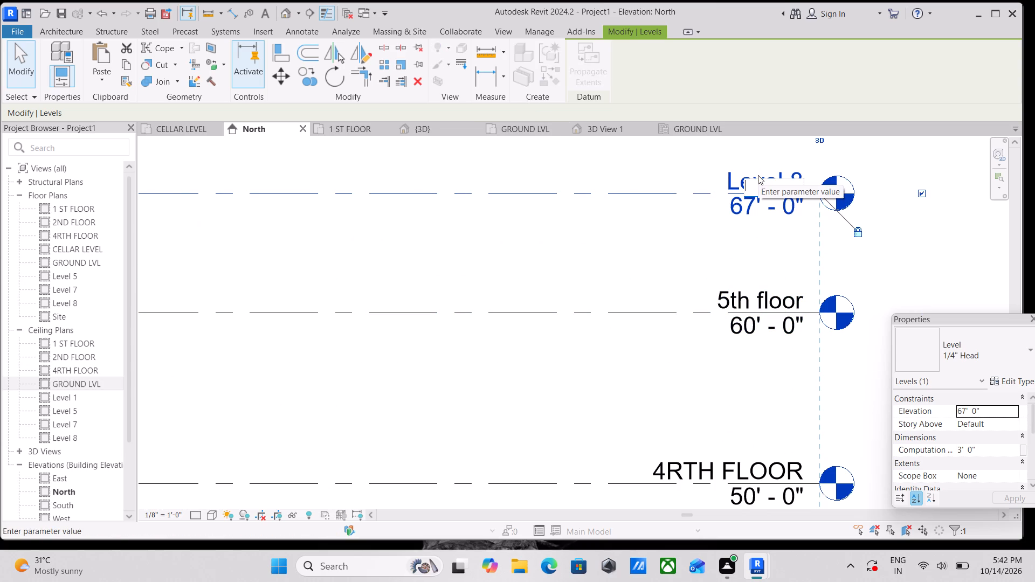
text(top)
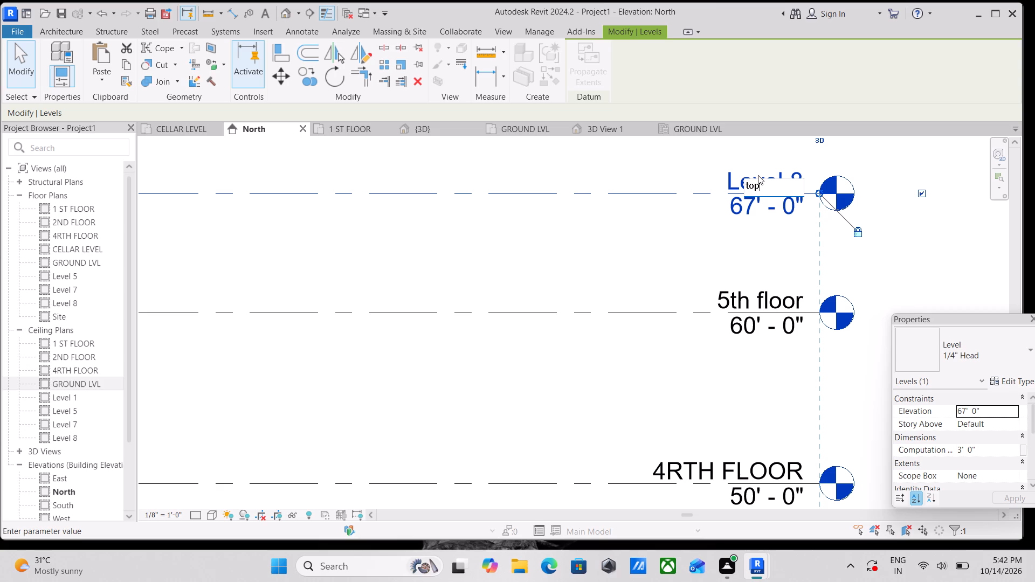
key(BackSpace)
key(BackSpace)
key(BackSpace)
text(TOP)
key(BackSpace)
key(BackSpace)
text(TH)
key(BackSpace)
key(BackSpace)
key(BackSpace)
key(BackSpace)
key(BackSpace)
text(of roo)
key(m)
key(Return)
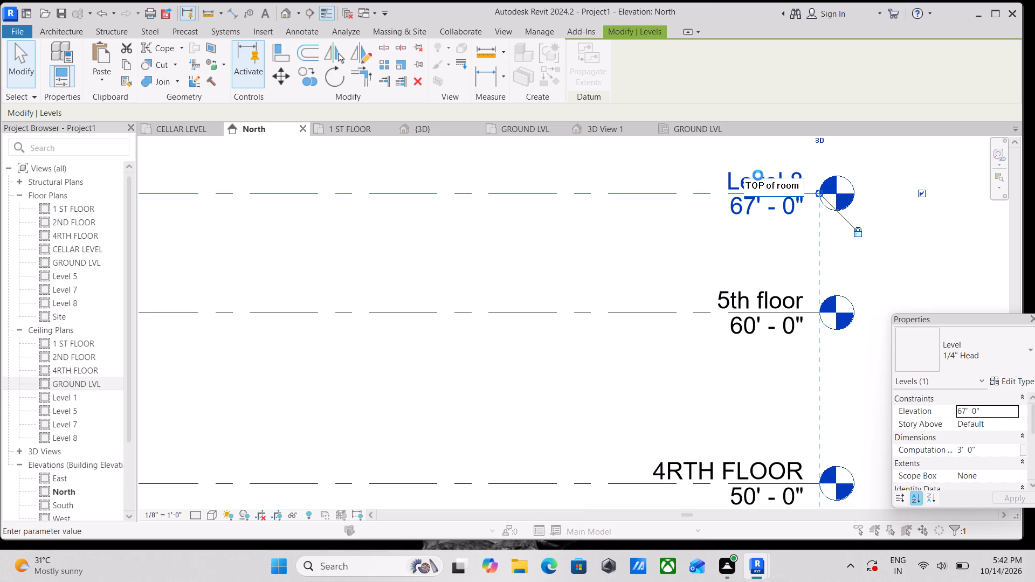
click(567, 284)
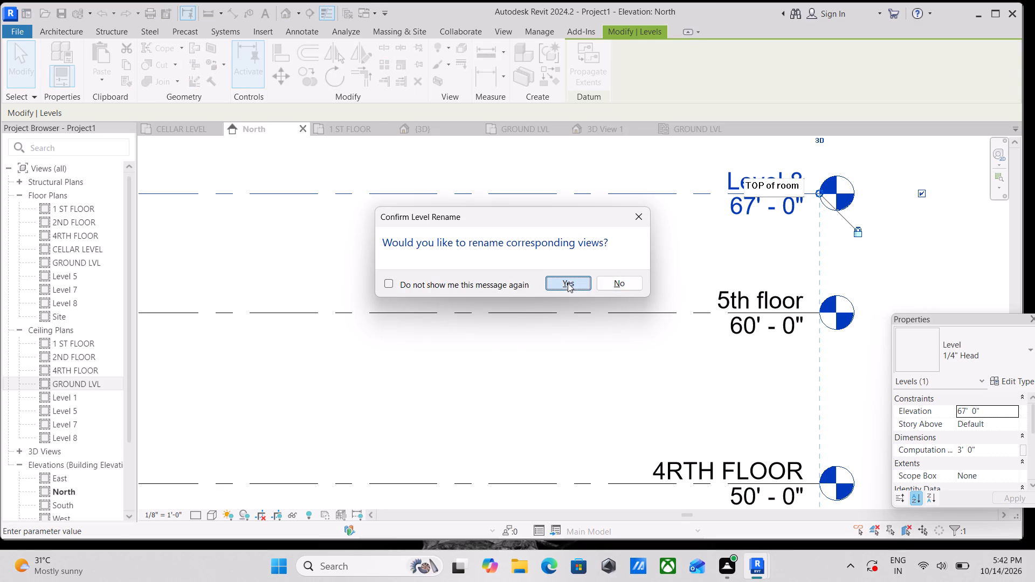
Correct the topmost level's name to TOP OF ROOF, renaming its corresponding views as well.
scroll(577, 281, down, 5)
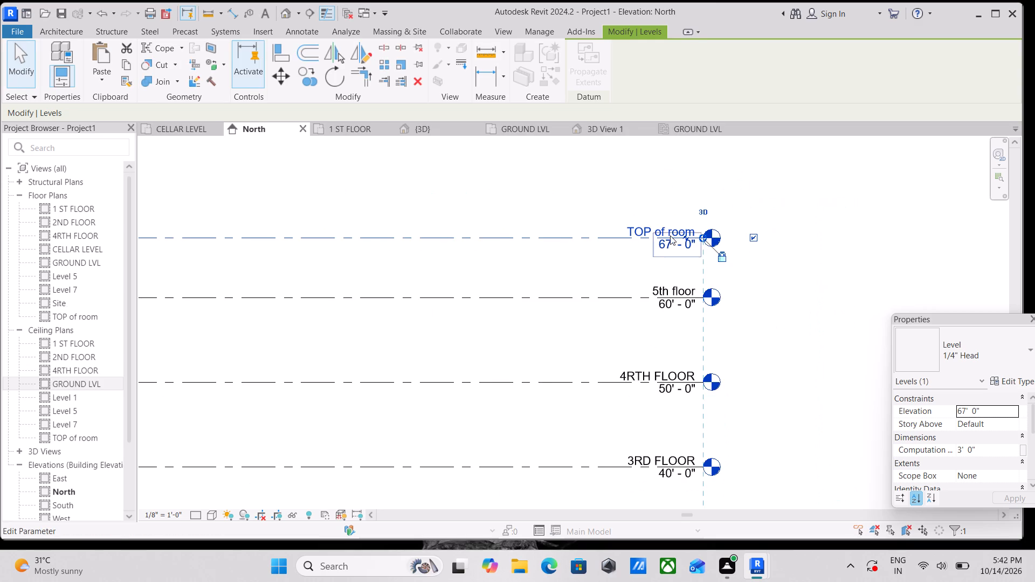
scroll(675, 226, up, 2)
double_click(644, 230)
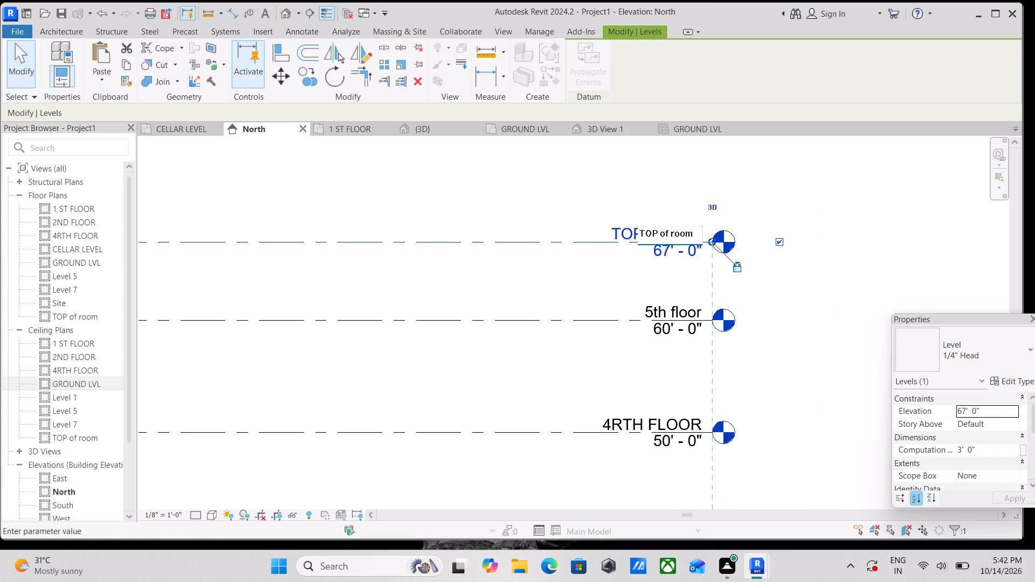
drag(696, 236, 672, 237)
drag(672, 237, 671, 237)
key(BackSpace)
key(BackSpace)
key(BackSpace)
key(BackSpace)
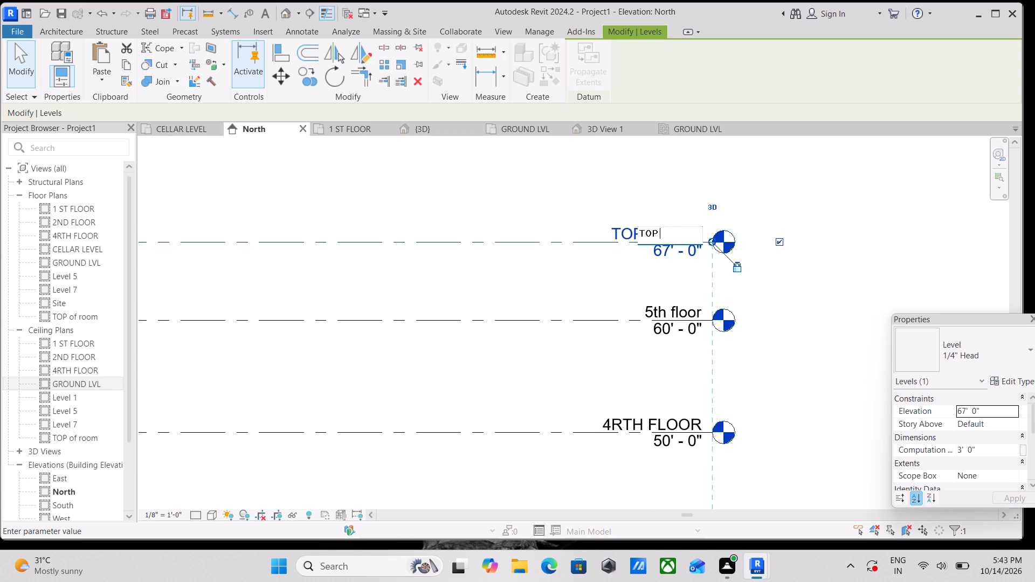
key(o)
key(f)
key(space)
text(roo)
key(BackSpace)
key(BackSpace)
key(BackSpace)
text(ROOF)
key(Return)
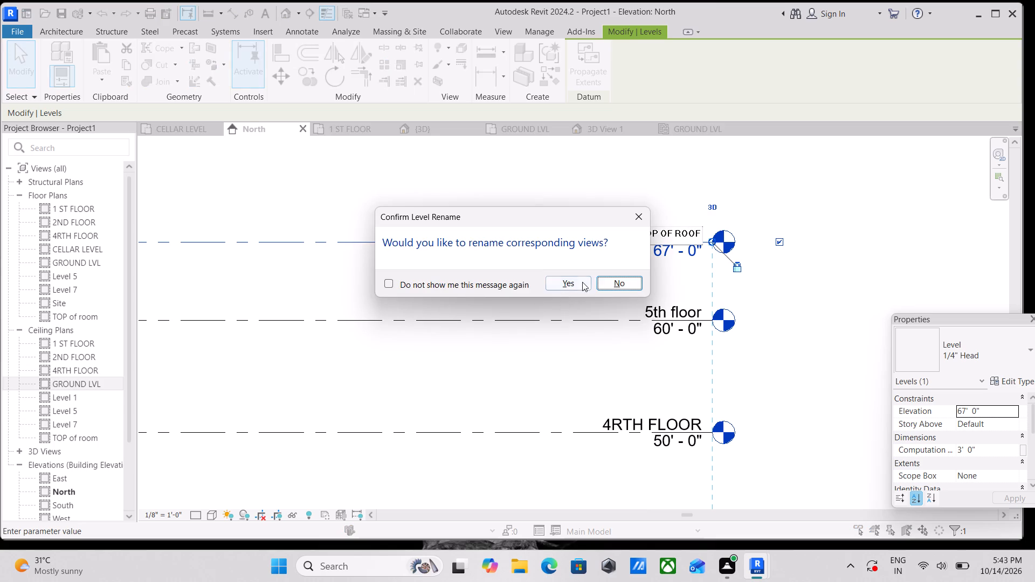
click(583, 281)
Examine the full stack of level lines and the building's storeys in the North elevation.
scroll(585, 281, down, 9)
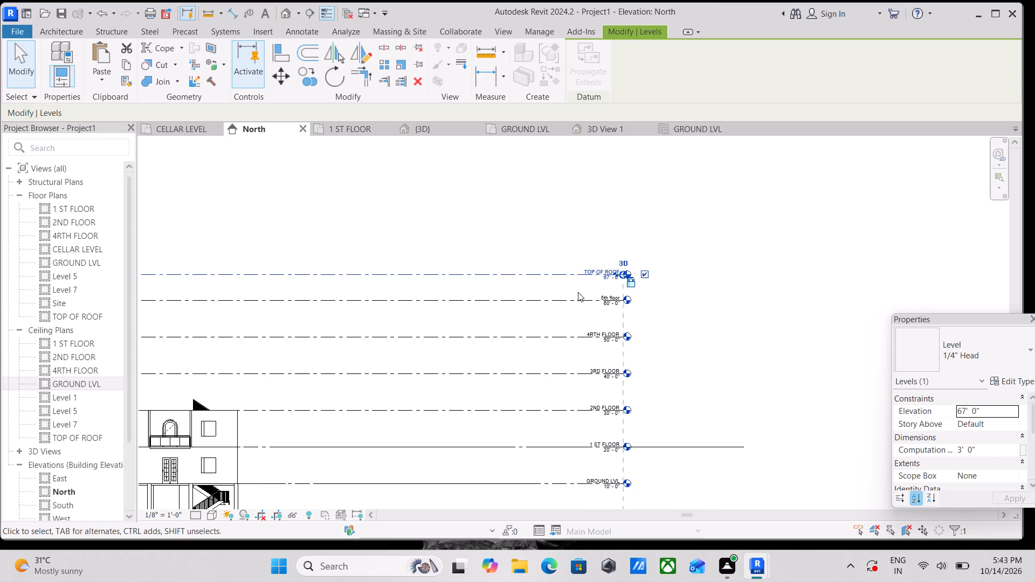
scroll(450, 307, up, 3)
key(Escape)
middle_drag(451, 306, 650, 261)
scroll(526, 323, down, 1)
middle_drag(526, 323, 555, 294)
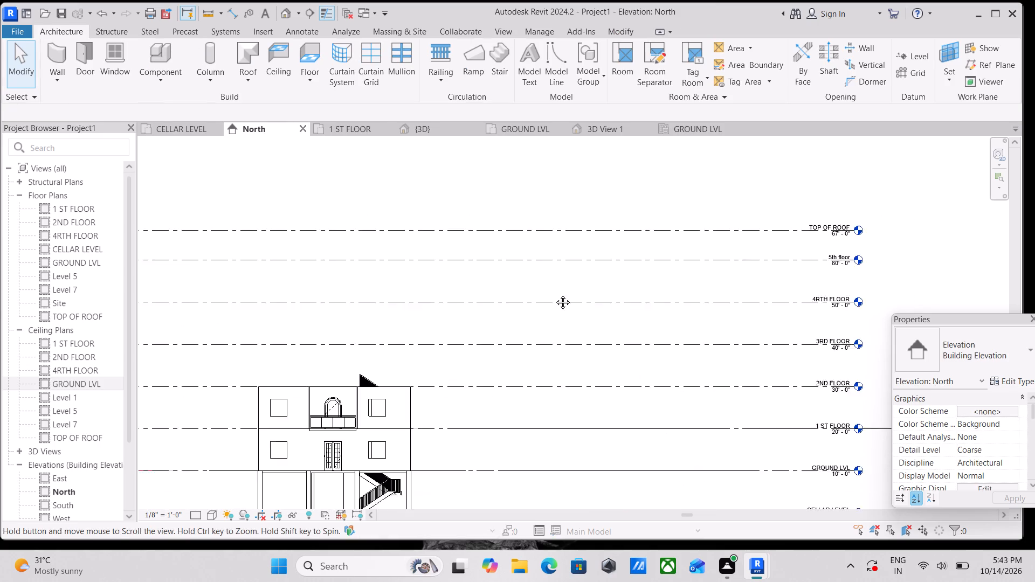
middle_drag(555, 294, 609, 246)
scroll(522, 333, up, 1)
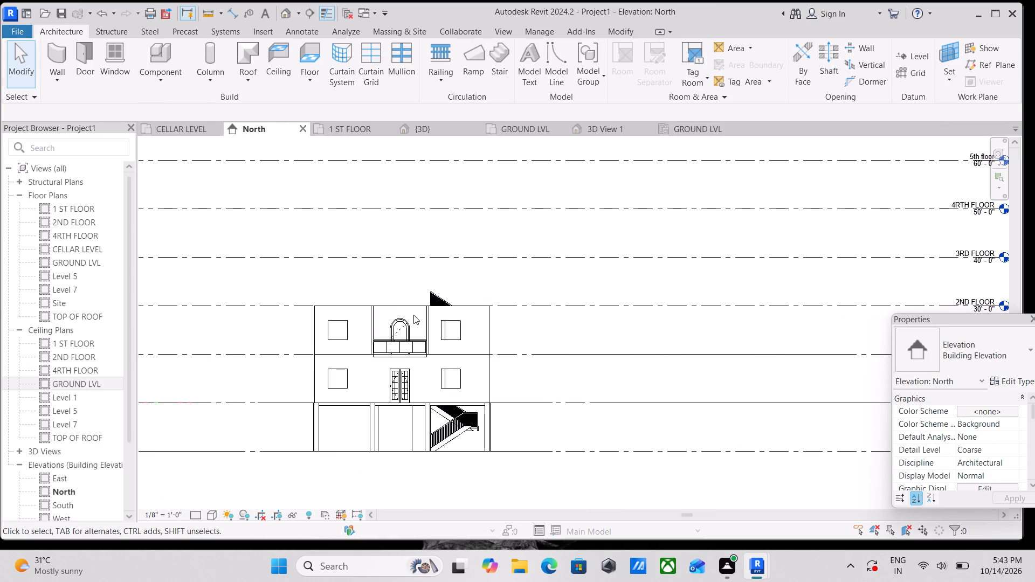
Open the {3D} view and orient it to the Left face, with the first-floor storey and the levels above in view.
scroll(370, 256, down, 2)
click(415, 124)
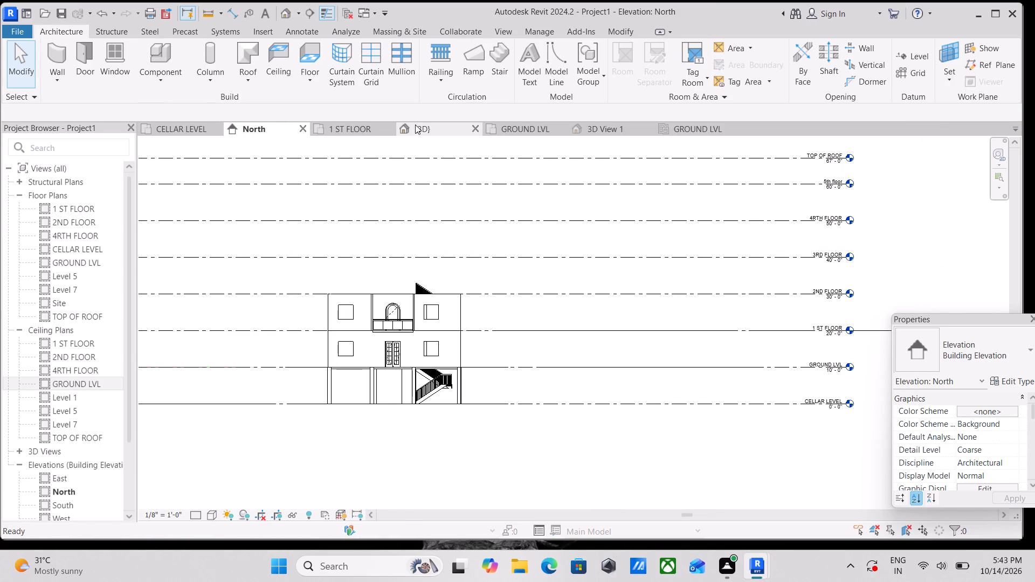
shift+middle_drag(512, 340, 334, 343)
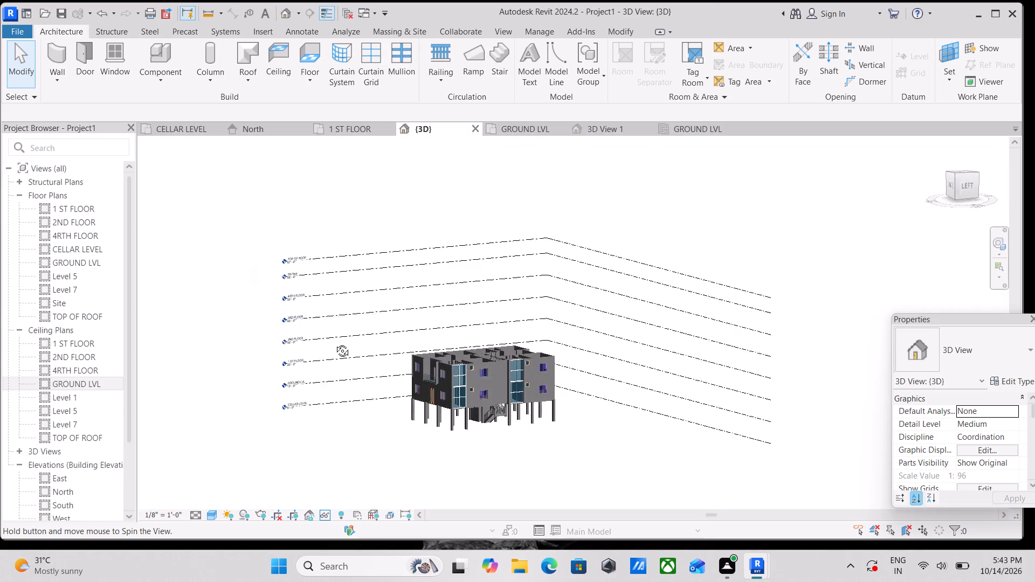
shift+middle_drag(334, 343, 299, 308)
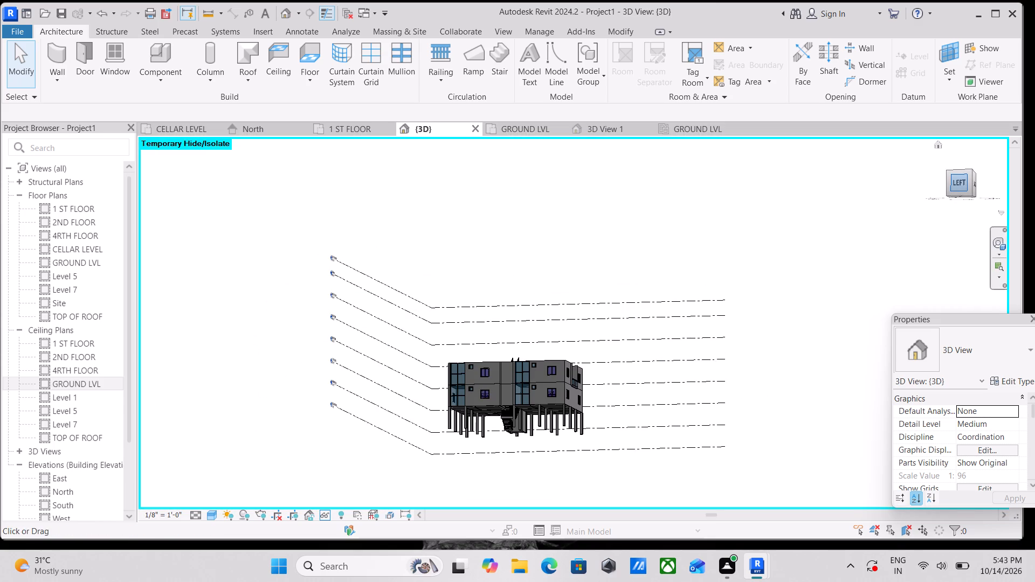
click(962, 187)
scroll(394, 462, up, 4)
scroll(465, 379, up, 3)
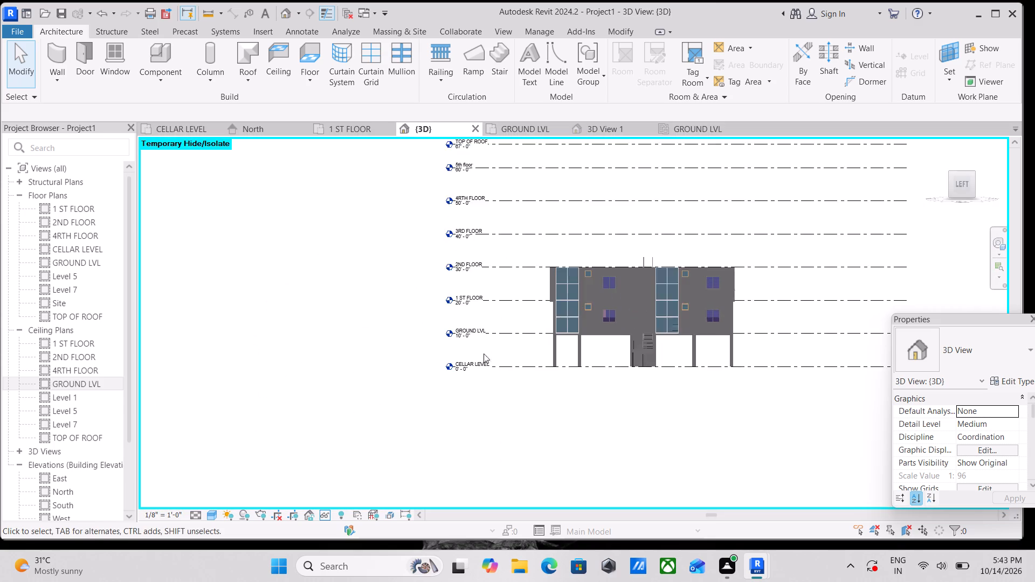
scroll(535, 274, up, 2)
middle_drag(536, 272, 503, 287)
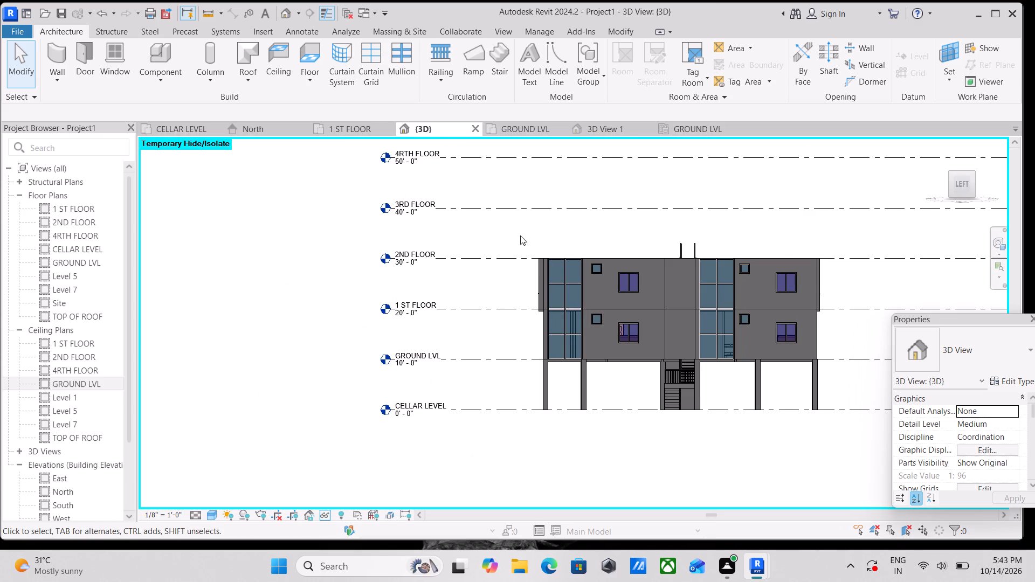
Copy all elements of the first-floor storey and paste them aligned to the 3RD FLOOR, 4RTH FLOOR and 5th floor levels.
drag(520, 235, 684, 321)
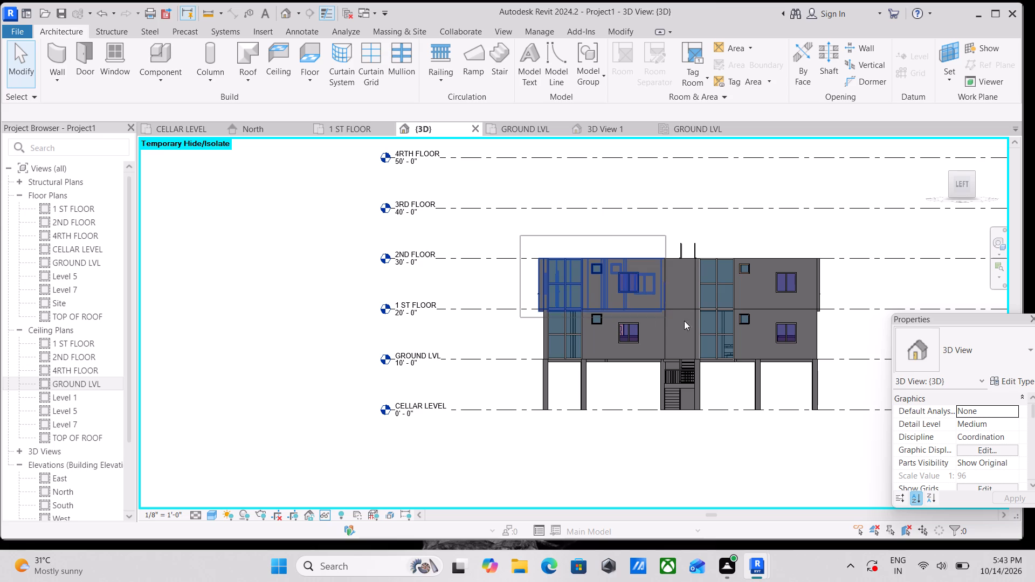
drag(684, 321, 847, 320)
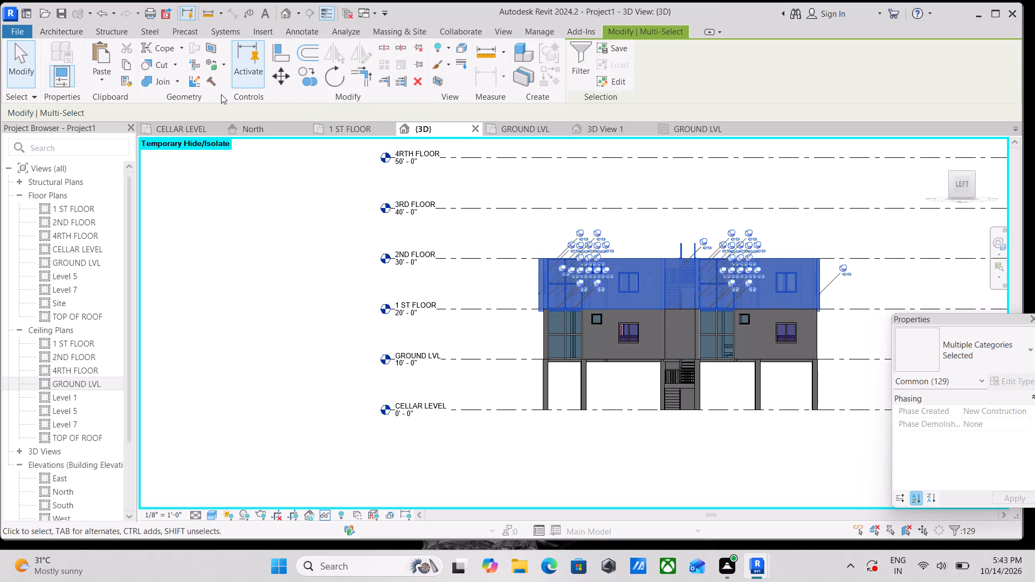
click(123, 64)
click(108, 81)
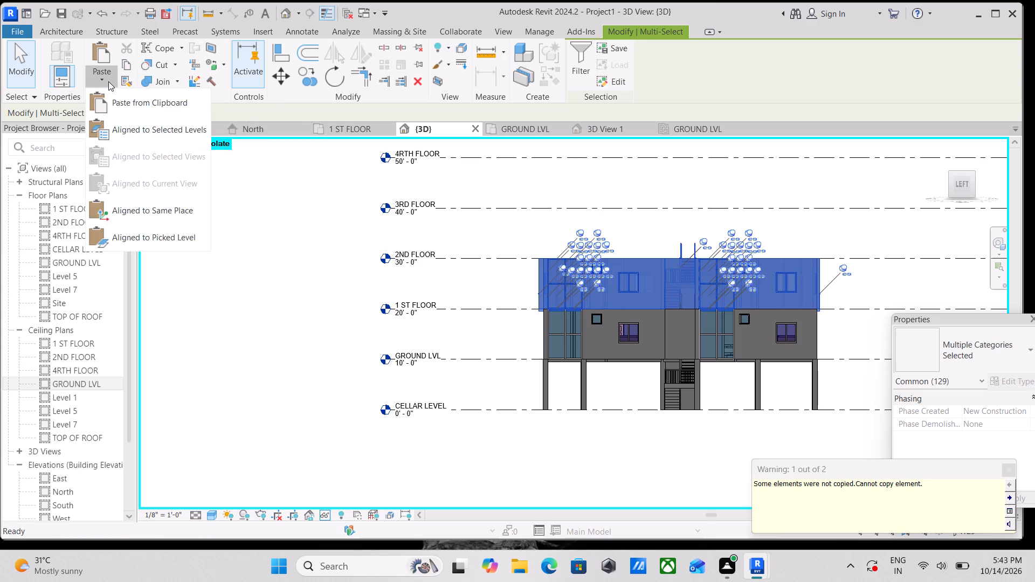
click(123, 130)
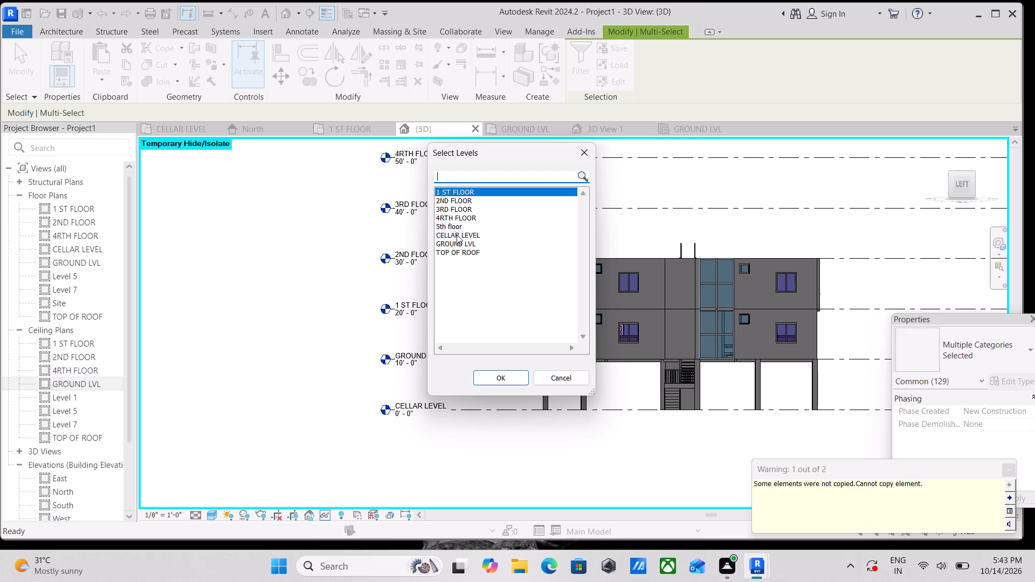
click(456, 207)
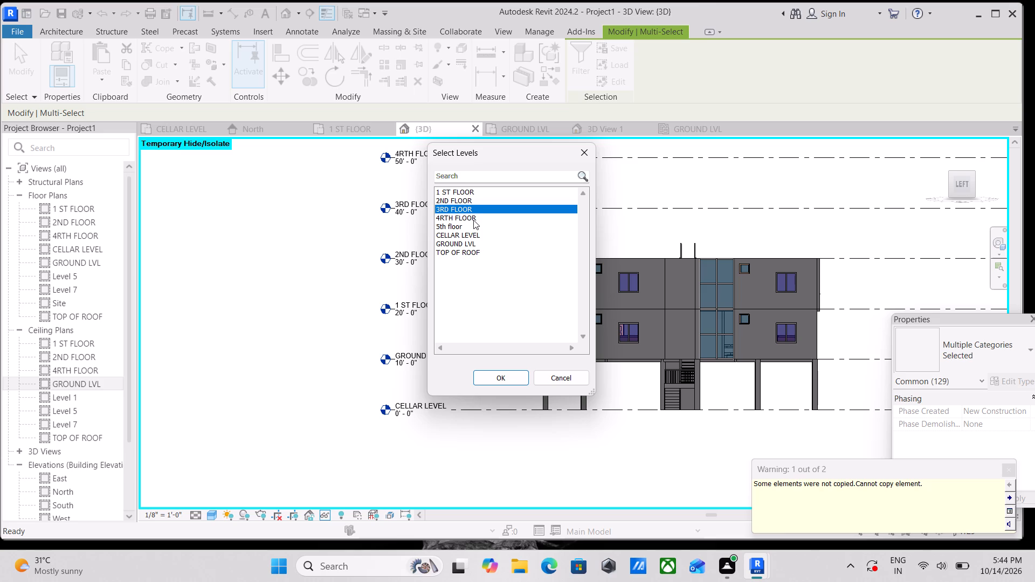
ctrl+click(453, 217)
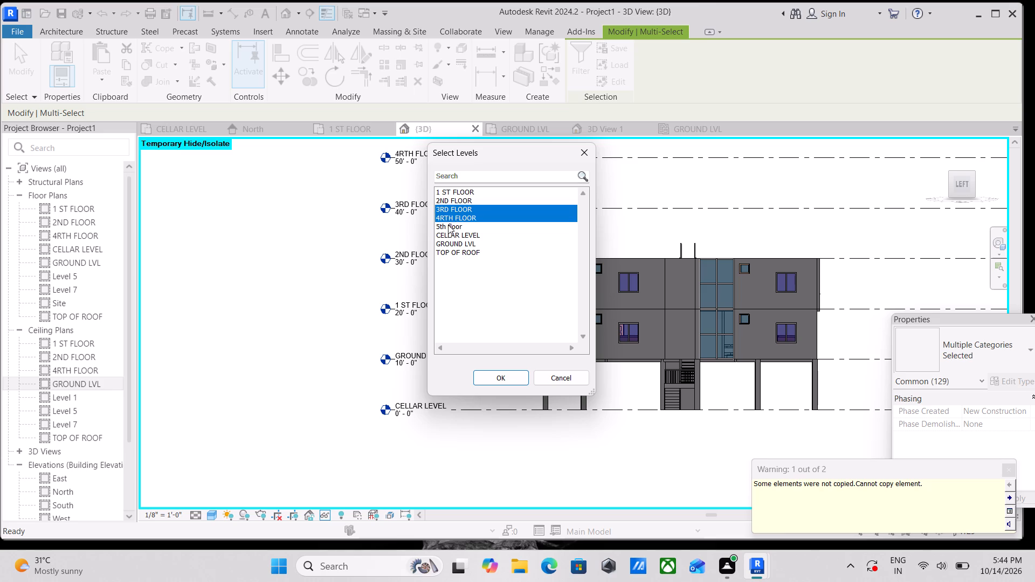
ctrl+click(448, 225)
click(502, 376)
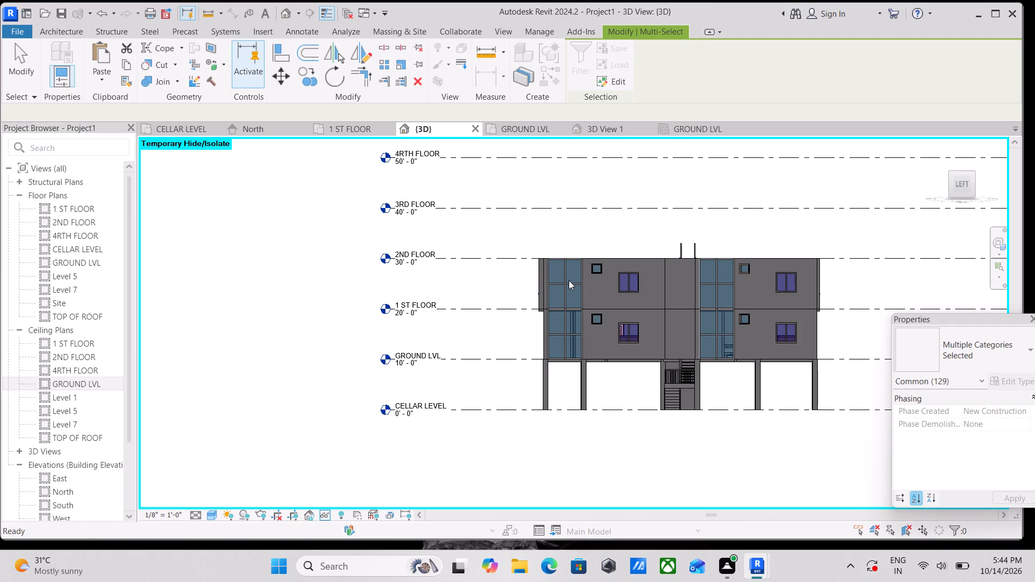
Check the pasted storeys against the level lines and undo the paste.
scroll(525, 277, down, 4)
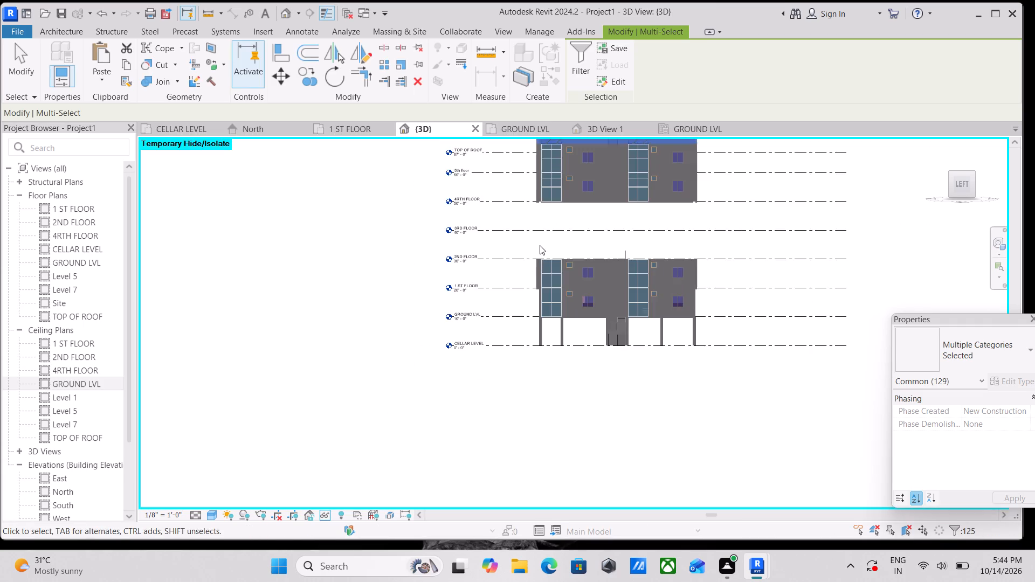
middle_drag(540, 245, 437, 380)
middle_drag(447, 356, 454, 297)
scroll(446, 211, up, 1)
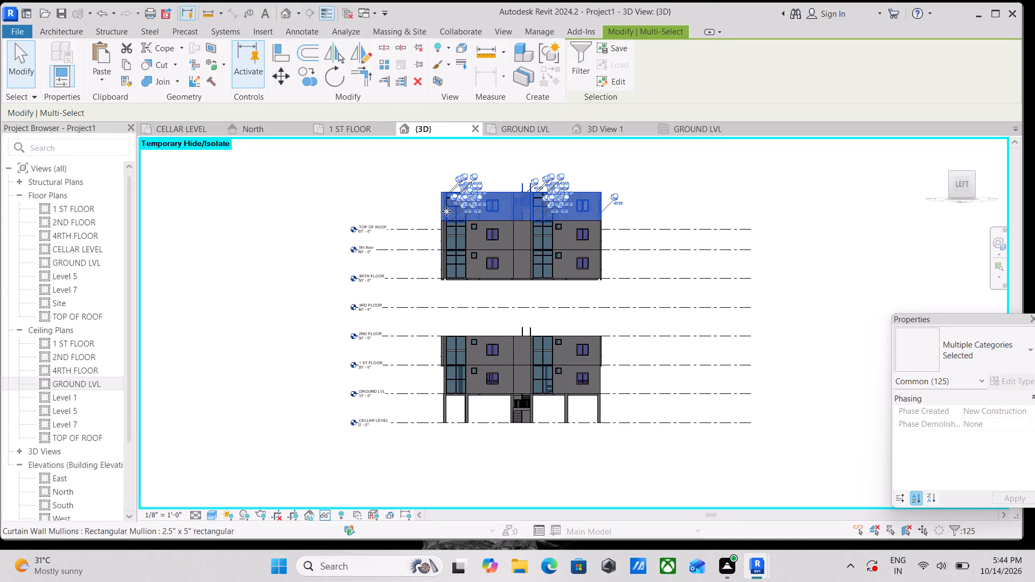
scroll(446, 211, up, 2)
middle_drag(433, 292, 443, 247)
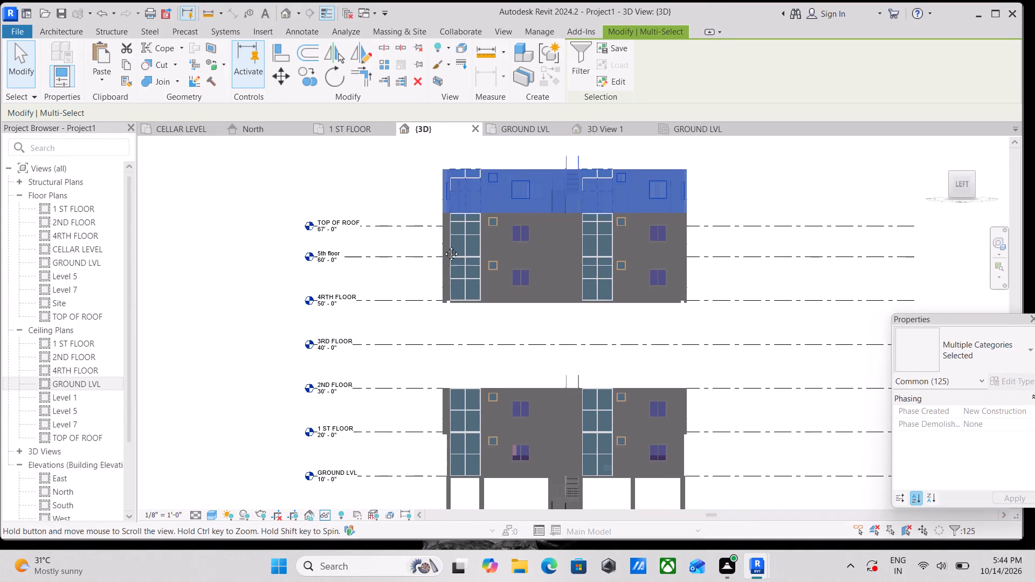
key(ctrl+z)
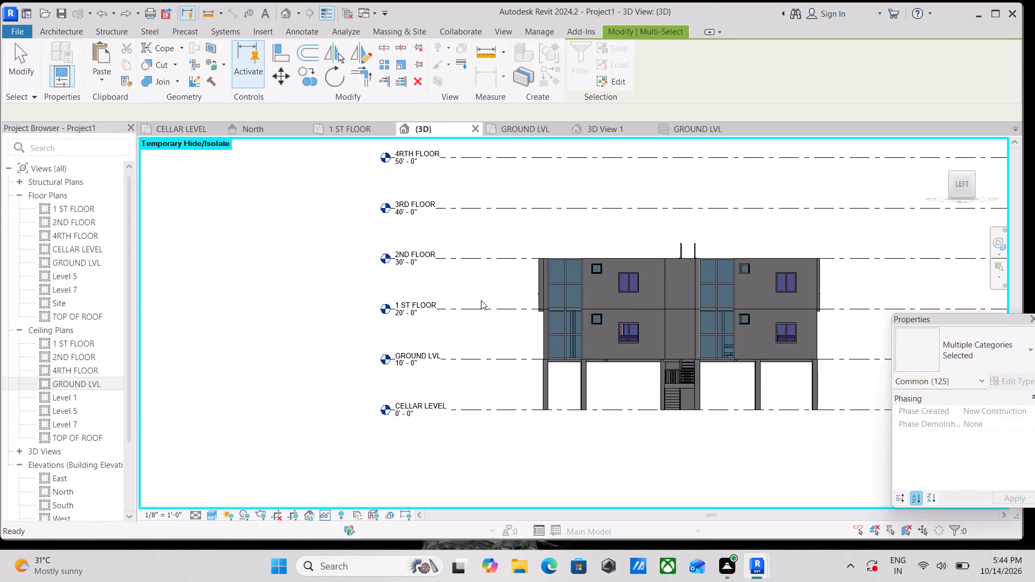
Copy the whole first-floor storey again and paste it aligned to the 2ND FLOOR, 3RD FLOOR, 4RTH FLOOR and 5th floor levels.
drag(516, 230, 792, 331)
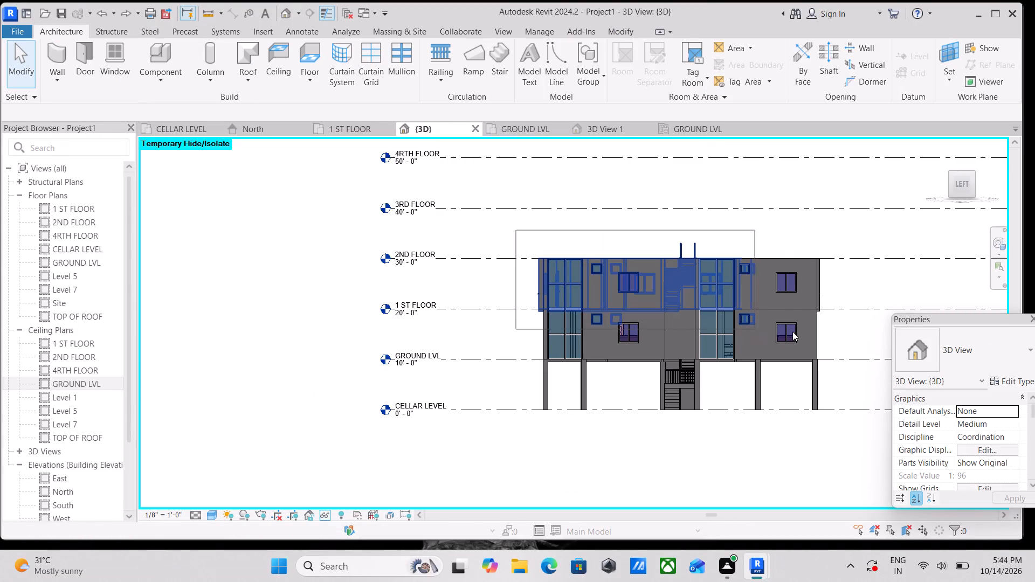
drag(792, 331, 862, 322)
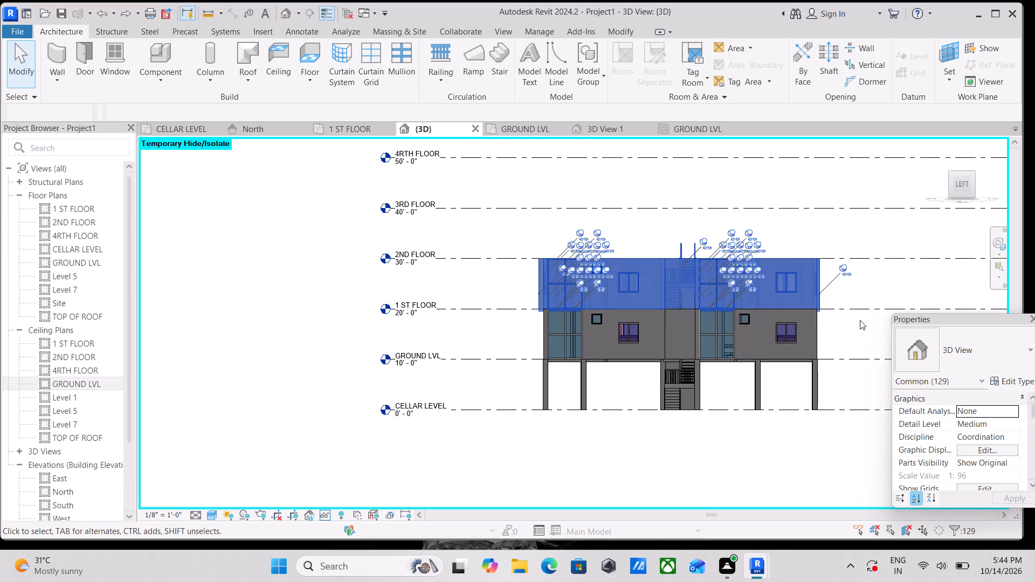
click(123, 64)
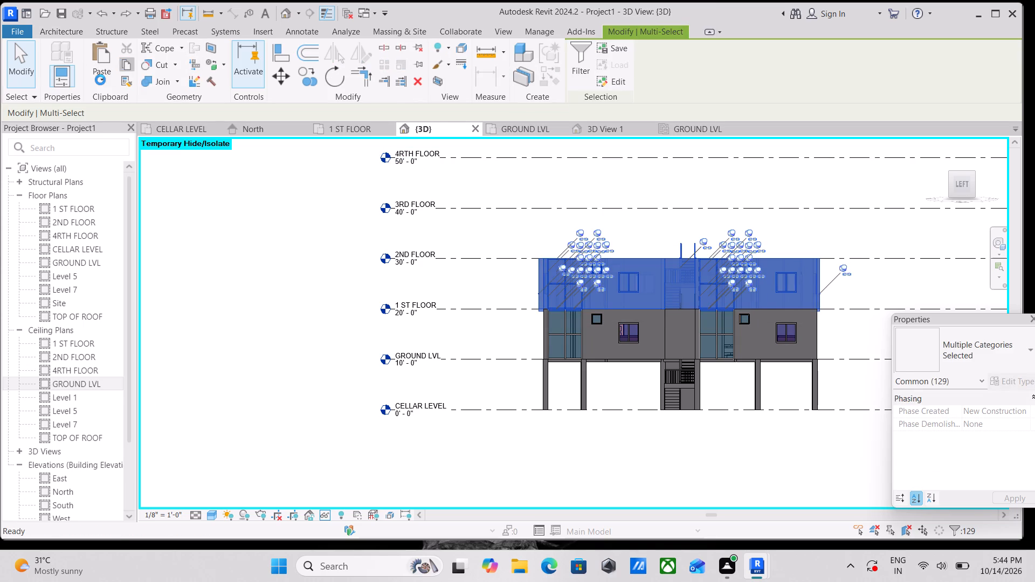
click(100, 80)
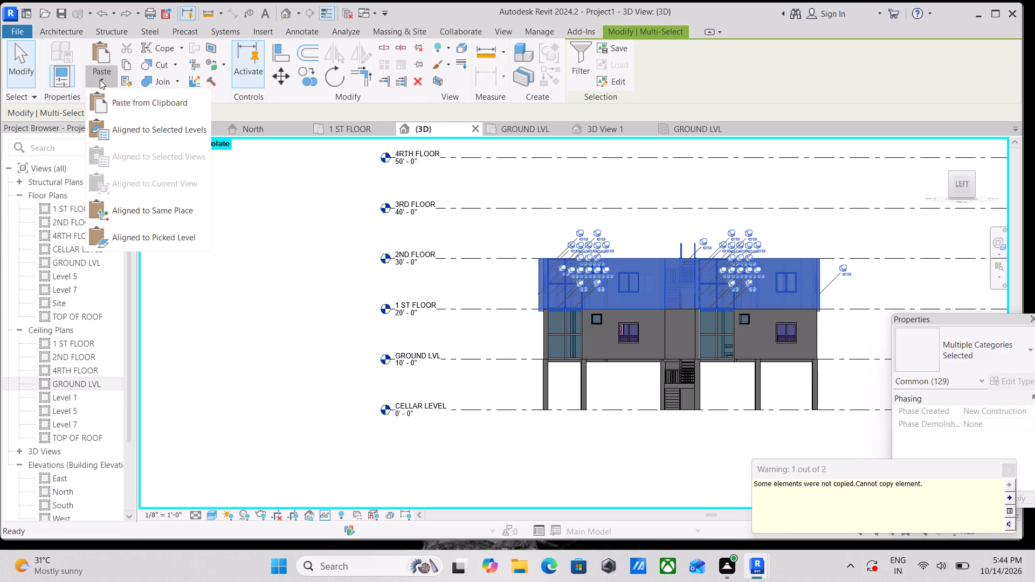
click(140, 129)
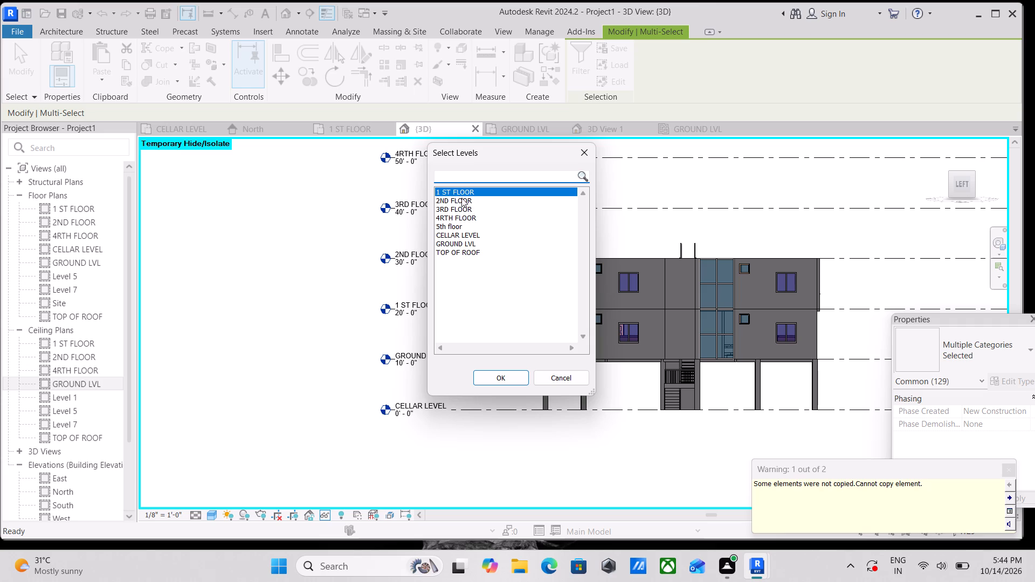
click(461, 200)
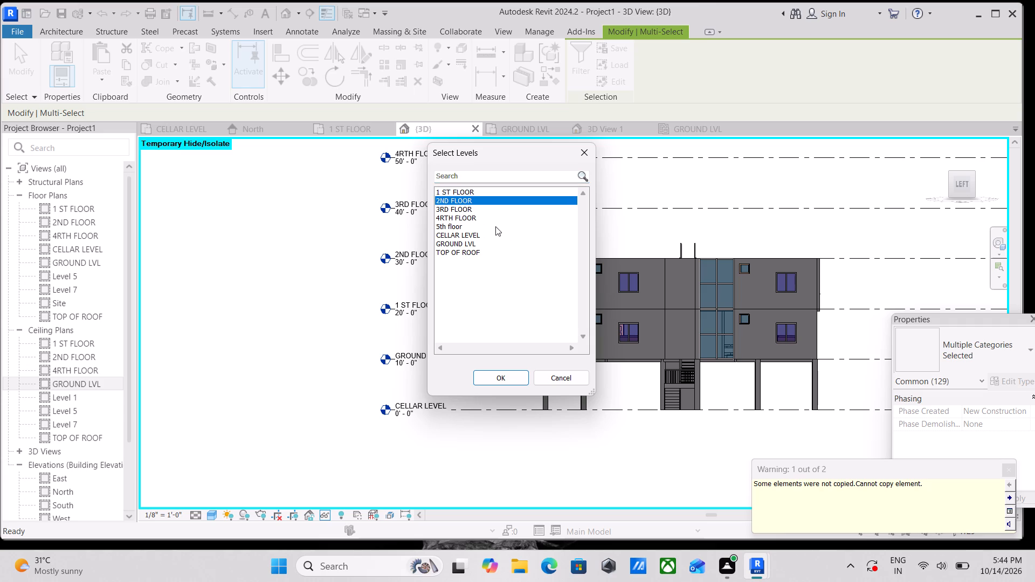
ctrl+click(460, 204)
ctrl+click(452, 195)
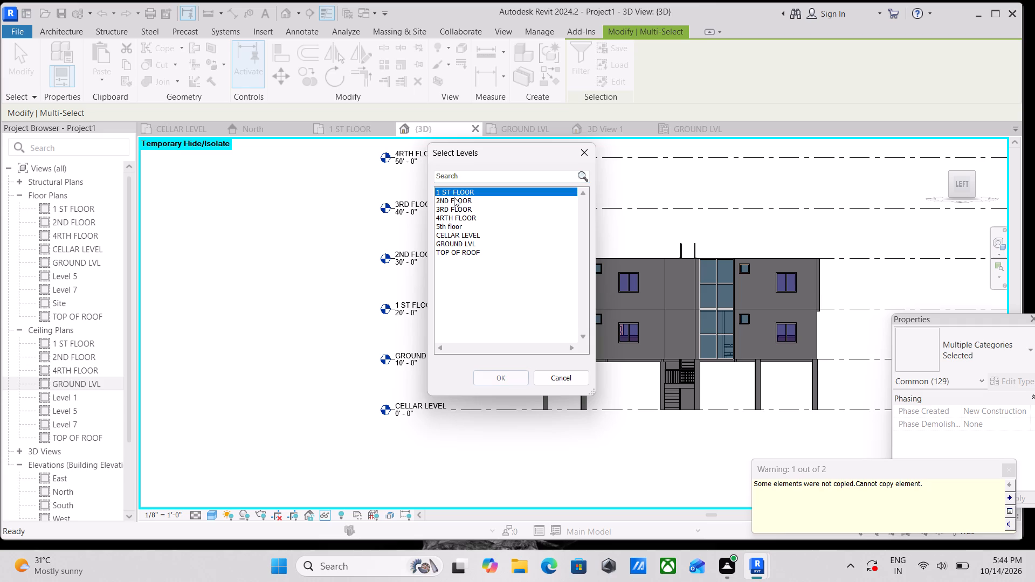
ctrl+click(456, 202)
click(456, 190)
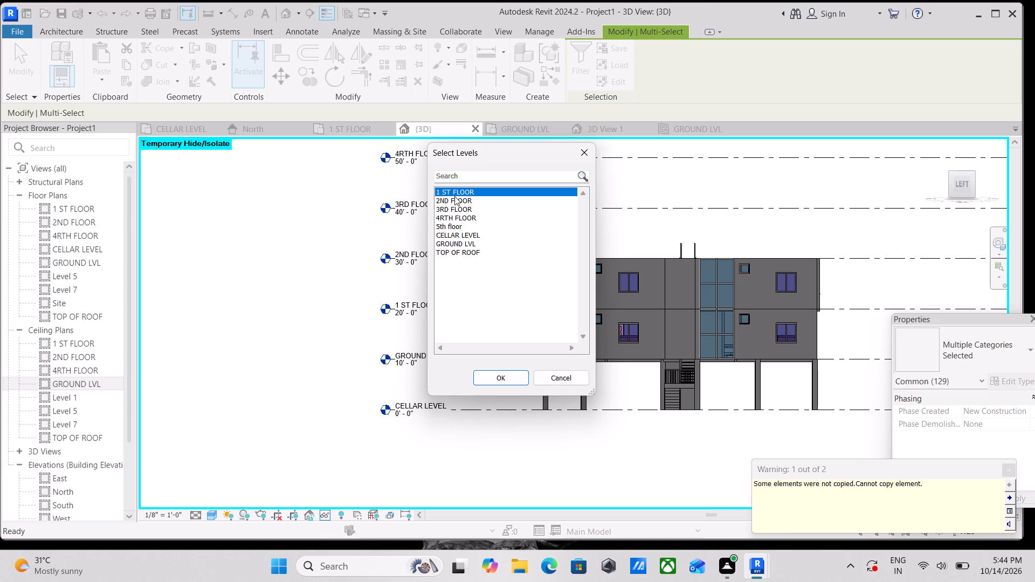
click(456, 200)
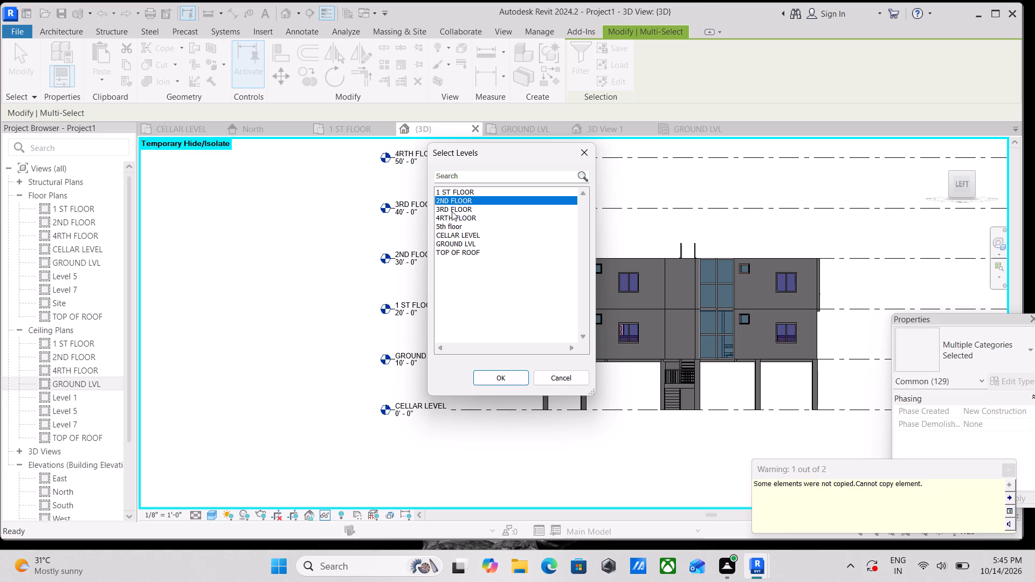
ctrl+click(452, 209)
ctrl+click(455, 216)
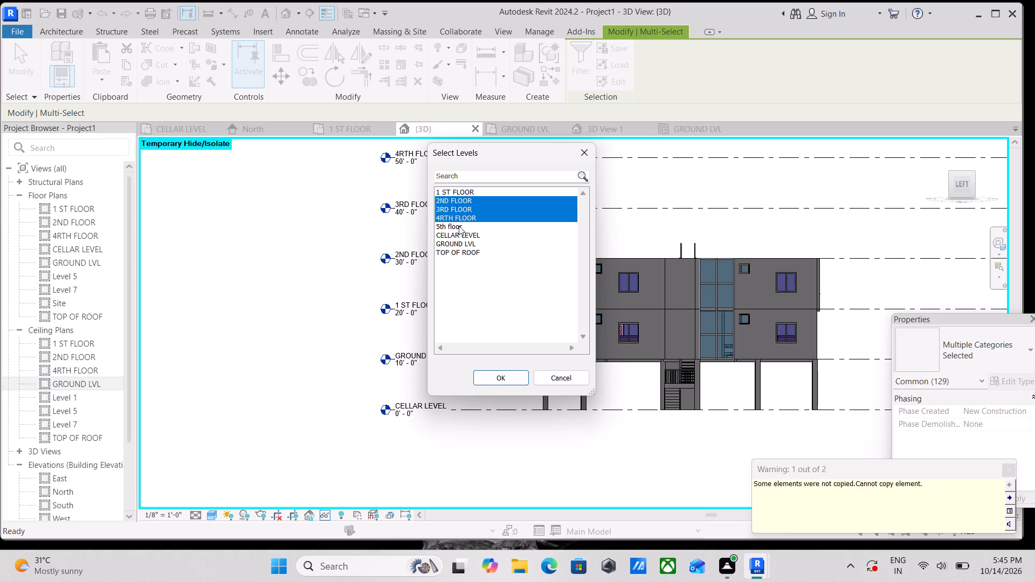
ctrl+click(459, 226)
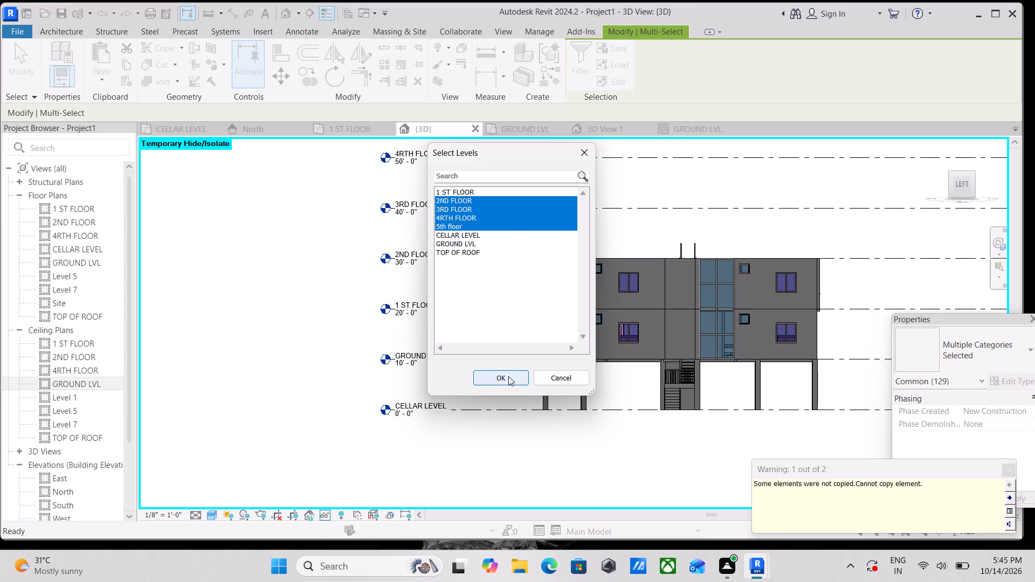
click(508, 376)
scroll(507, 354, down, 1)
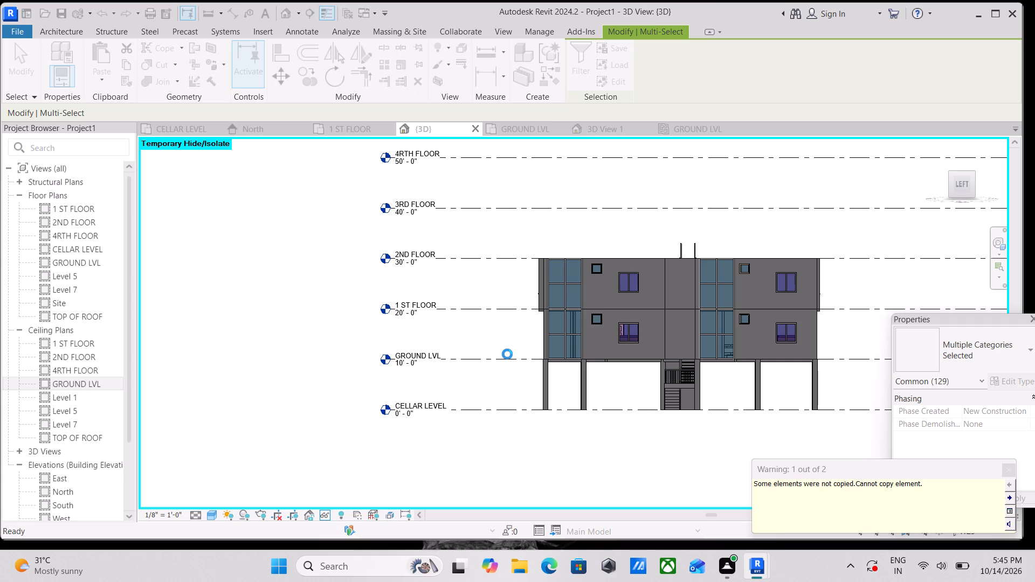
scroll(507, 354, down, 1)
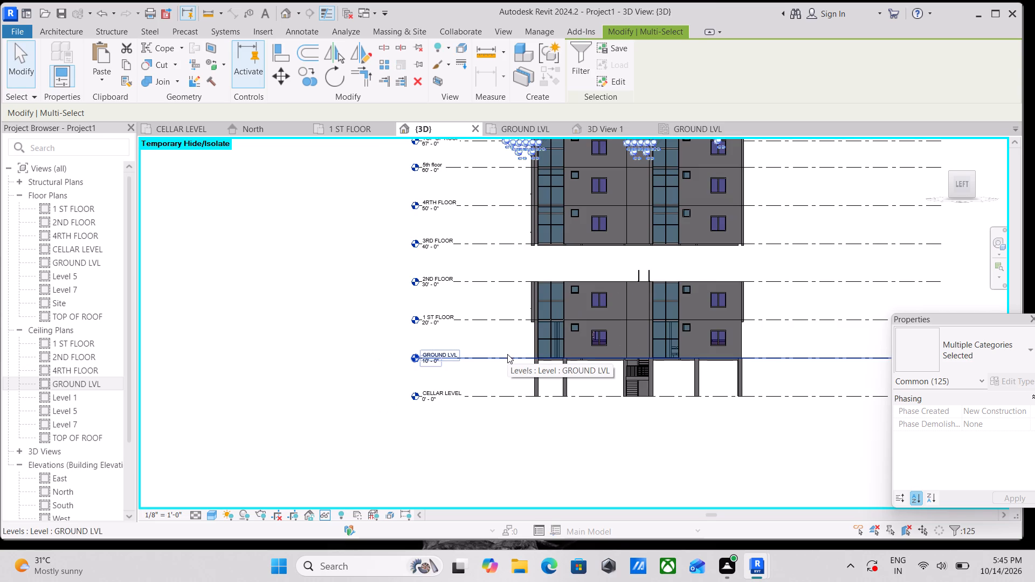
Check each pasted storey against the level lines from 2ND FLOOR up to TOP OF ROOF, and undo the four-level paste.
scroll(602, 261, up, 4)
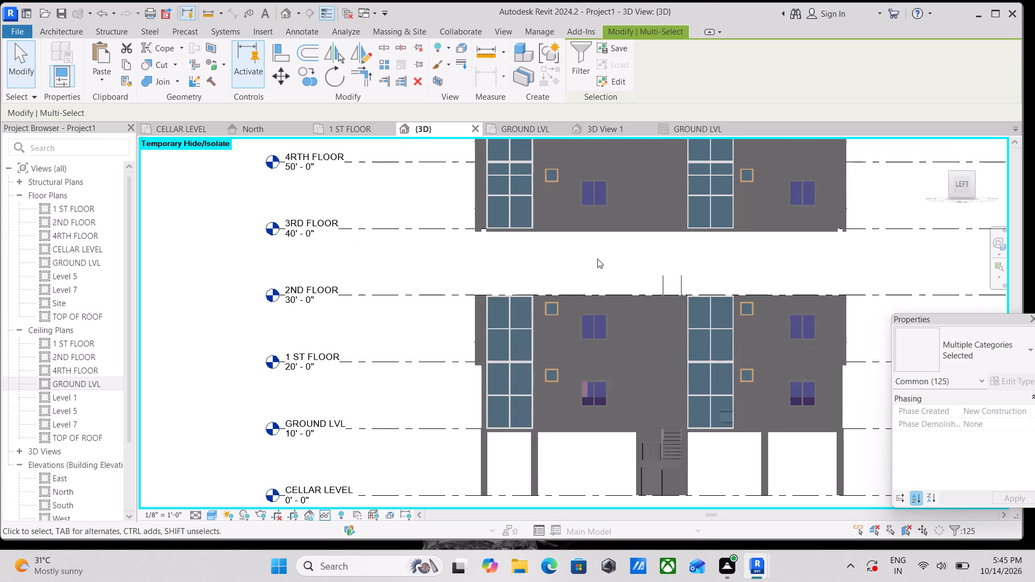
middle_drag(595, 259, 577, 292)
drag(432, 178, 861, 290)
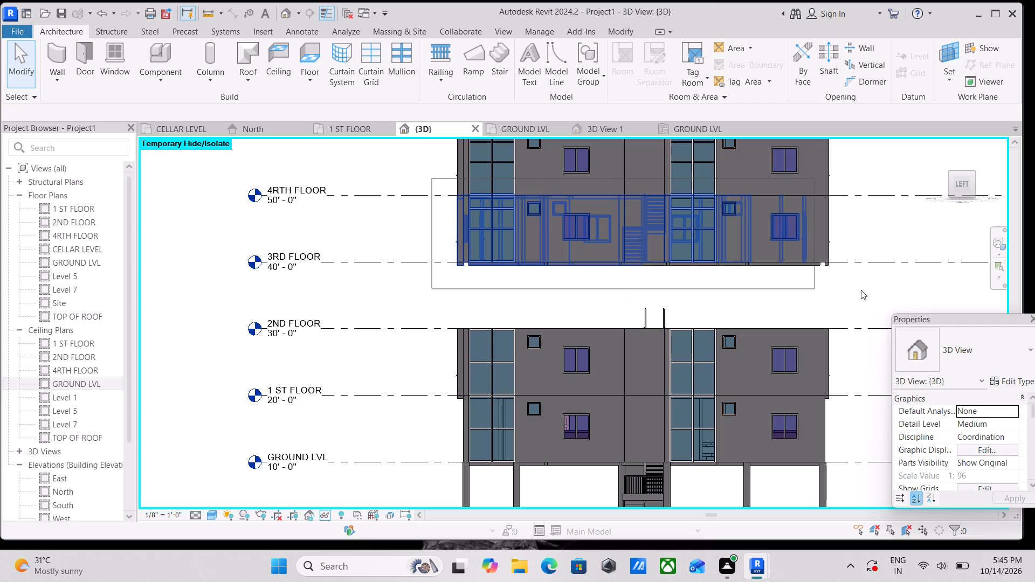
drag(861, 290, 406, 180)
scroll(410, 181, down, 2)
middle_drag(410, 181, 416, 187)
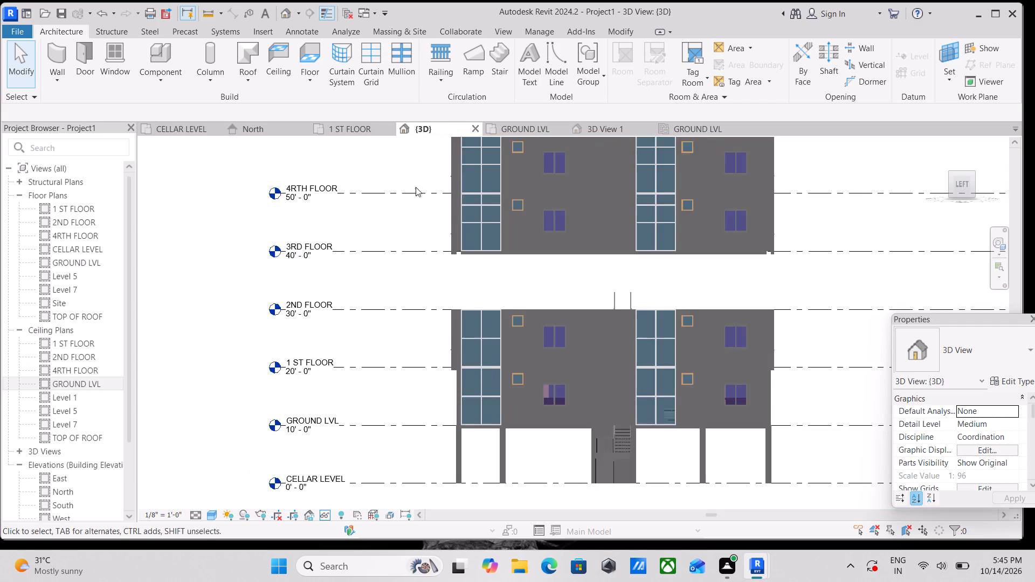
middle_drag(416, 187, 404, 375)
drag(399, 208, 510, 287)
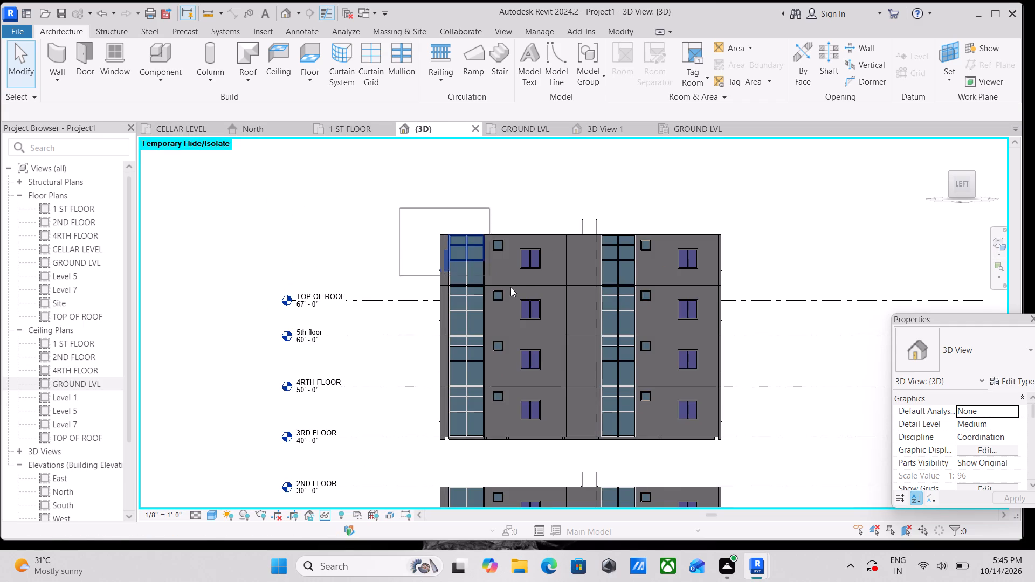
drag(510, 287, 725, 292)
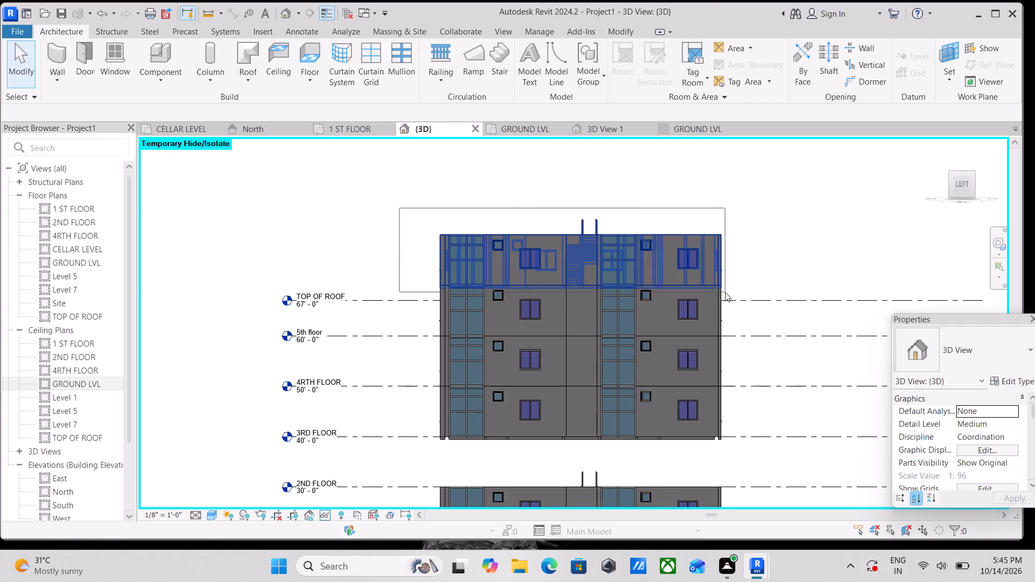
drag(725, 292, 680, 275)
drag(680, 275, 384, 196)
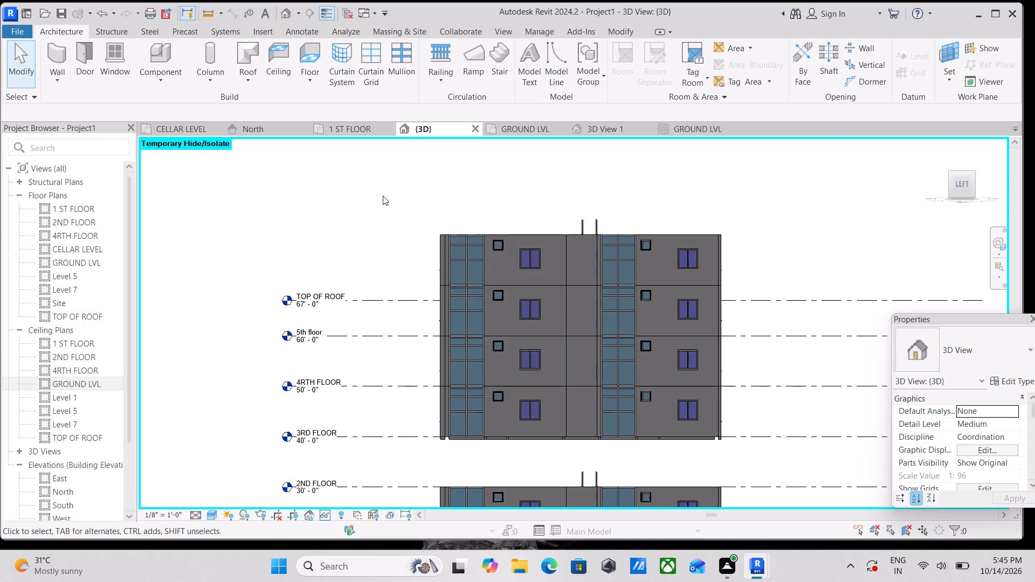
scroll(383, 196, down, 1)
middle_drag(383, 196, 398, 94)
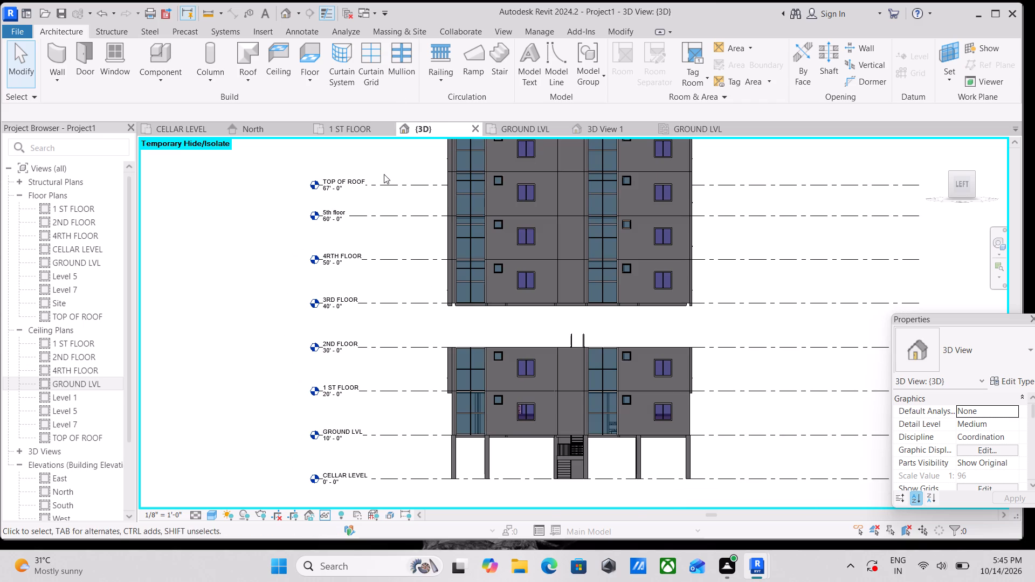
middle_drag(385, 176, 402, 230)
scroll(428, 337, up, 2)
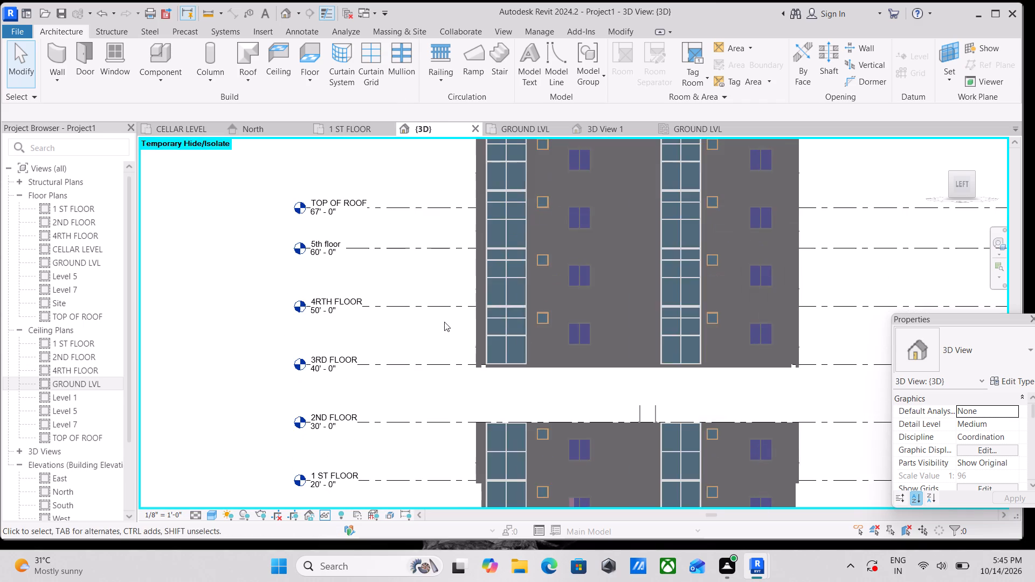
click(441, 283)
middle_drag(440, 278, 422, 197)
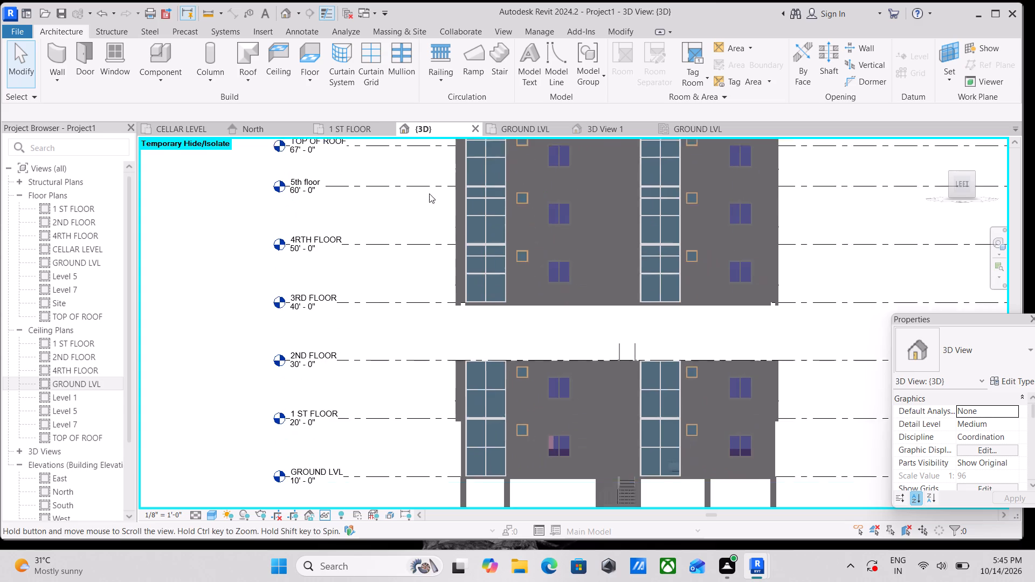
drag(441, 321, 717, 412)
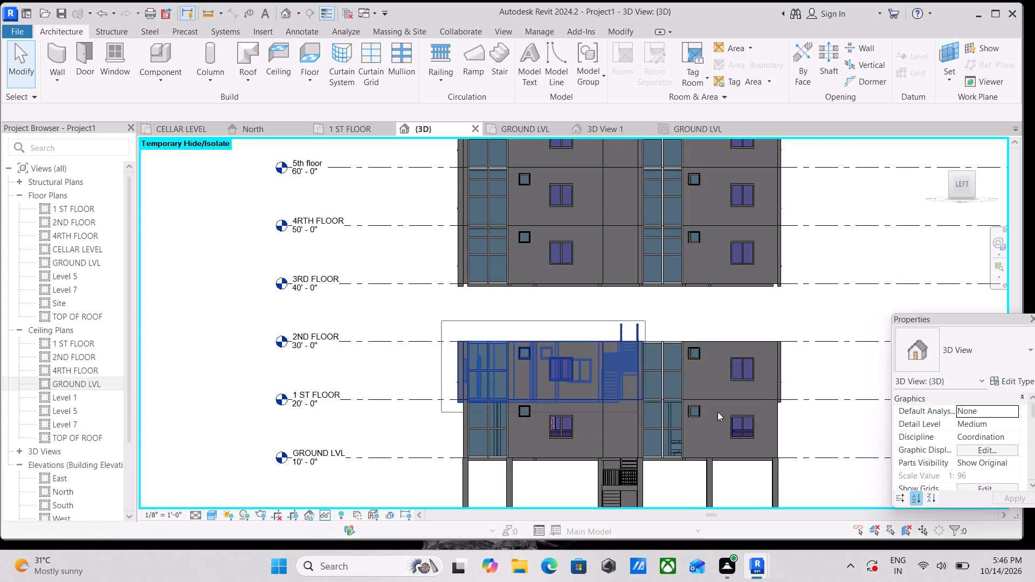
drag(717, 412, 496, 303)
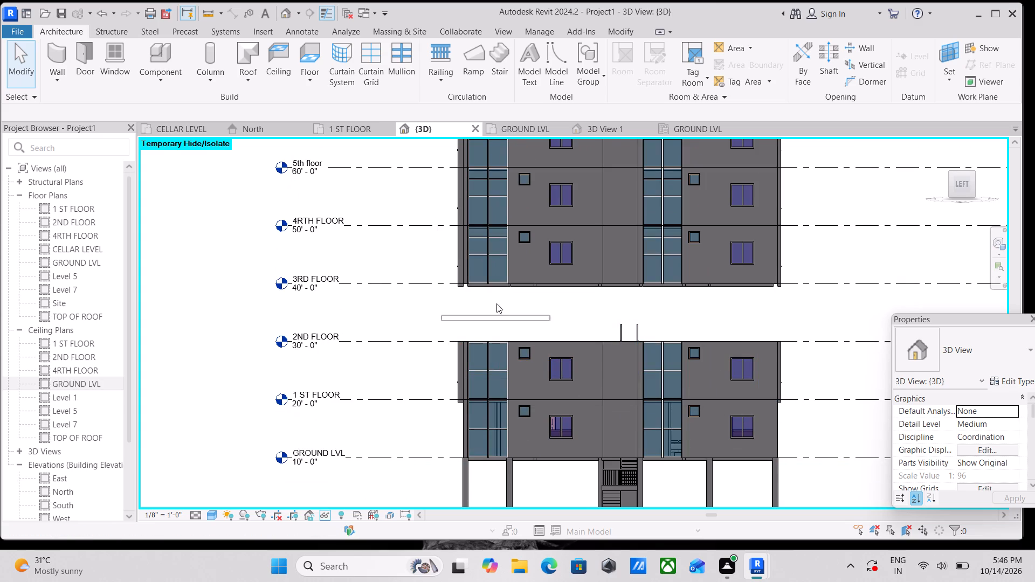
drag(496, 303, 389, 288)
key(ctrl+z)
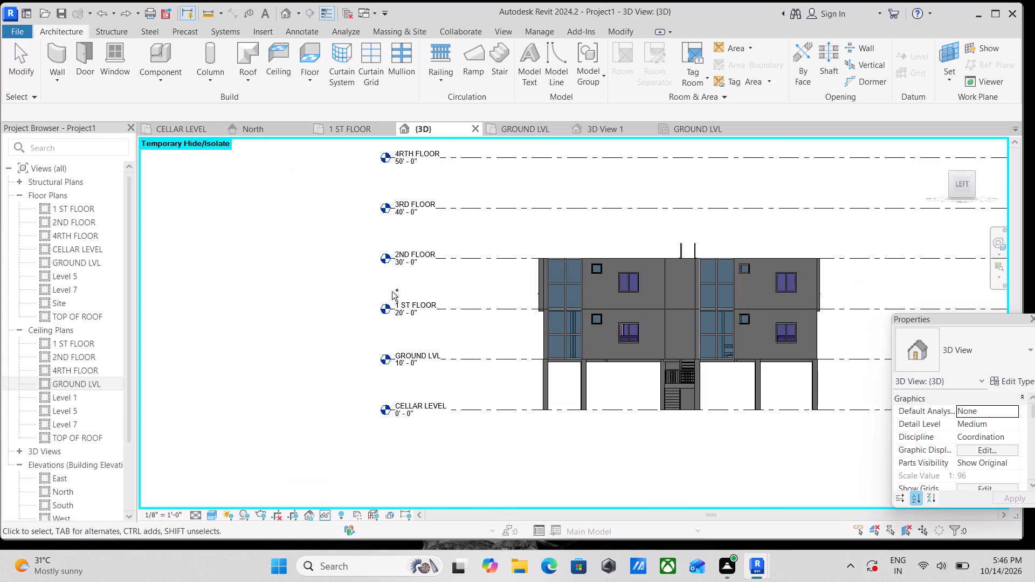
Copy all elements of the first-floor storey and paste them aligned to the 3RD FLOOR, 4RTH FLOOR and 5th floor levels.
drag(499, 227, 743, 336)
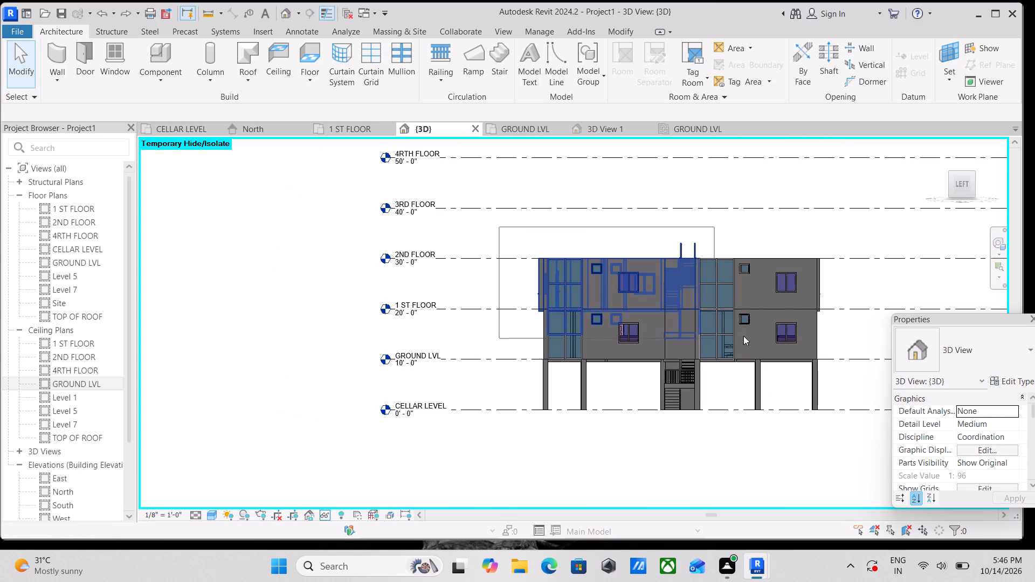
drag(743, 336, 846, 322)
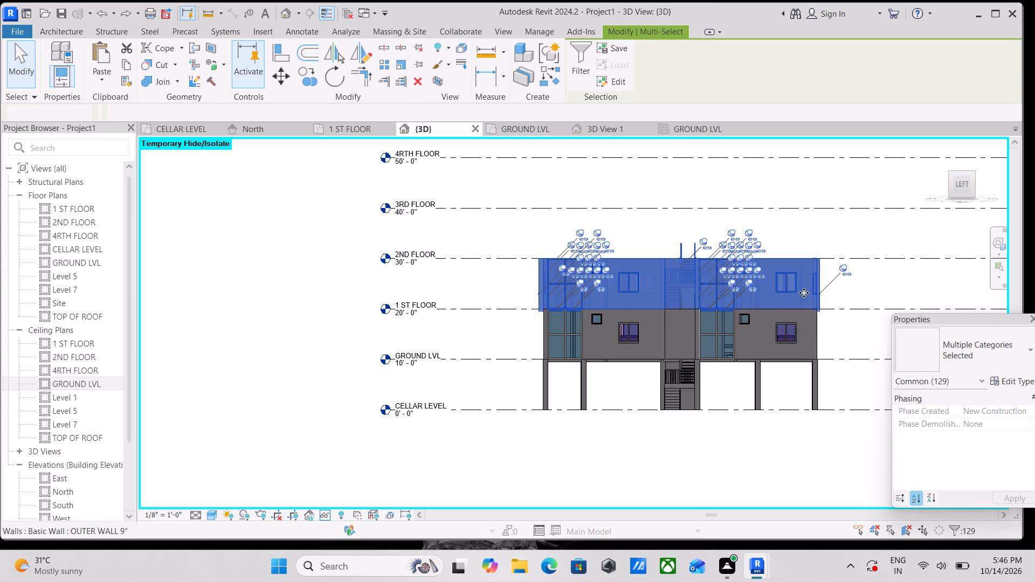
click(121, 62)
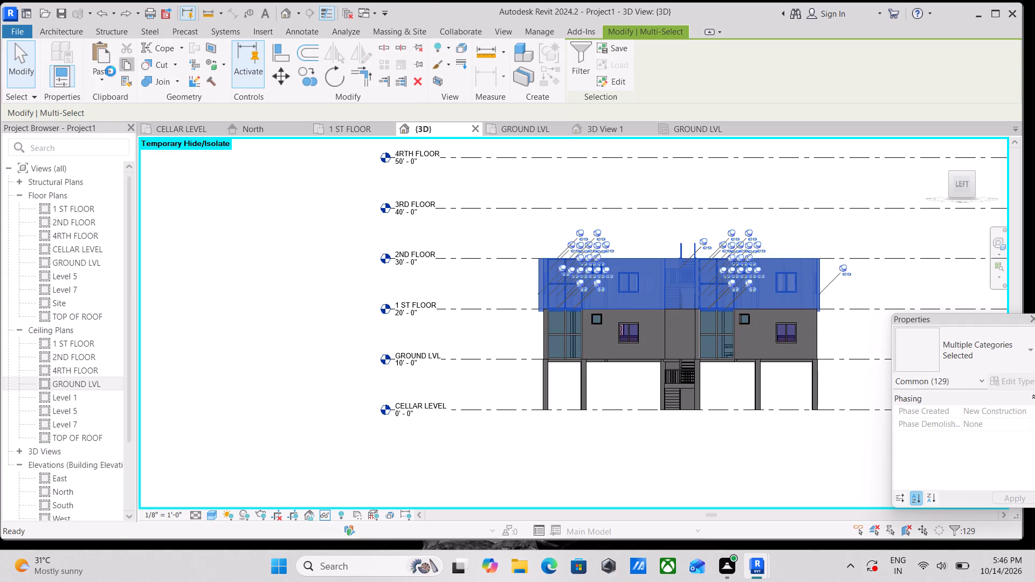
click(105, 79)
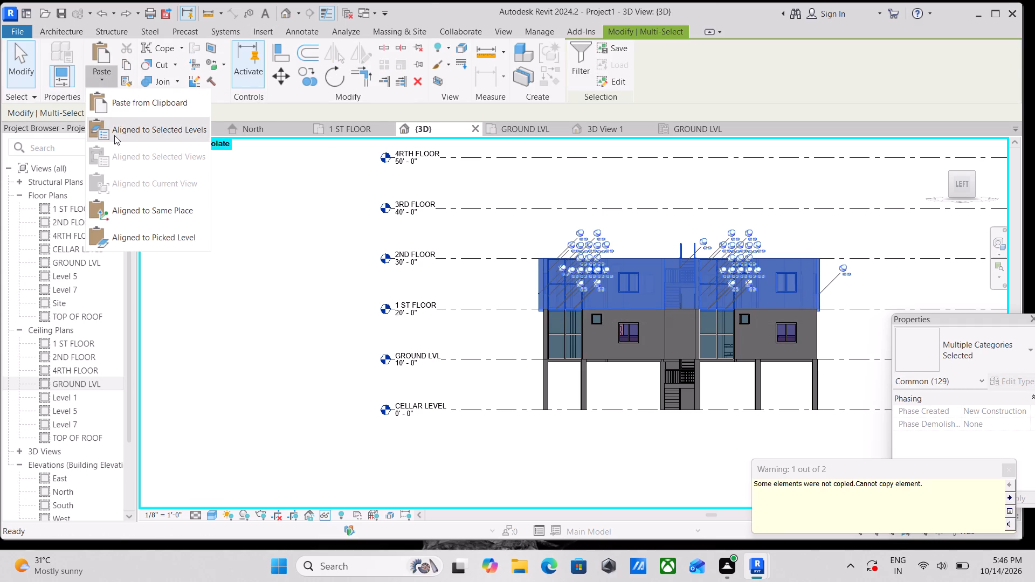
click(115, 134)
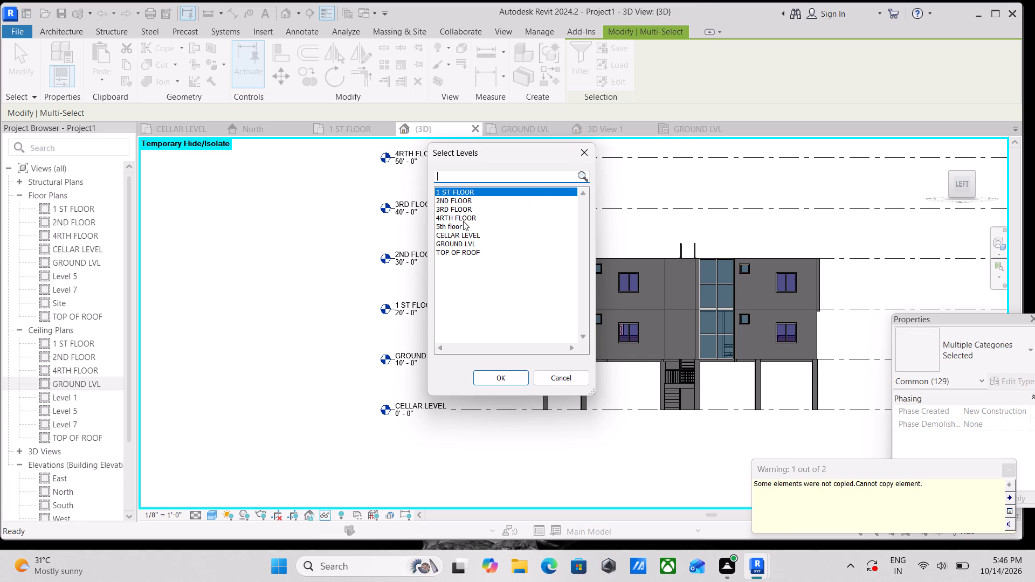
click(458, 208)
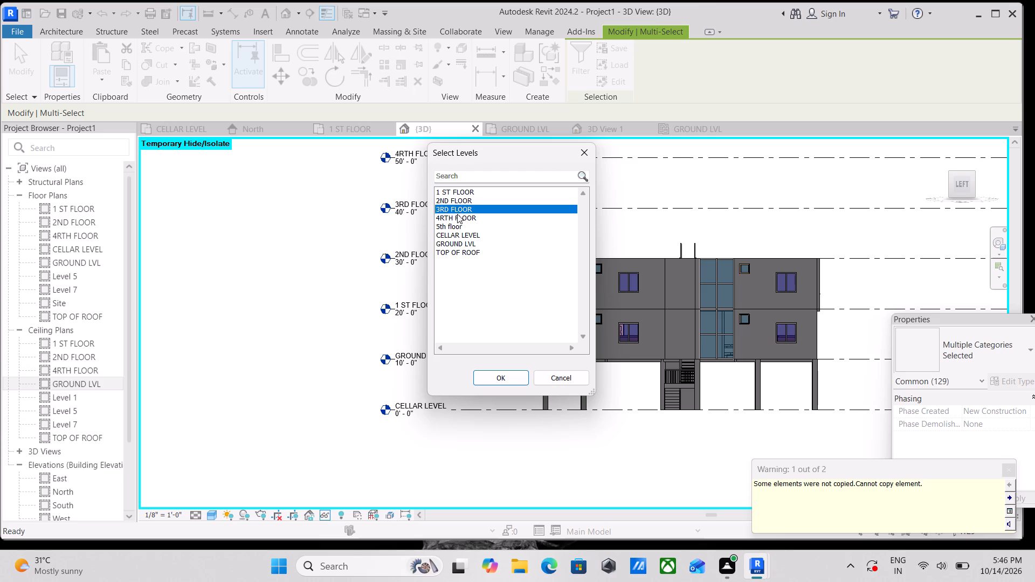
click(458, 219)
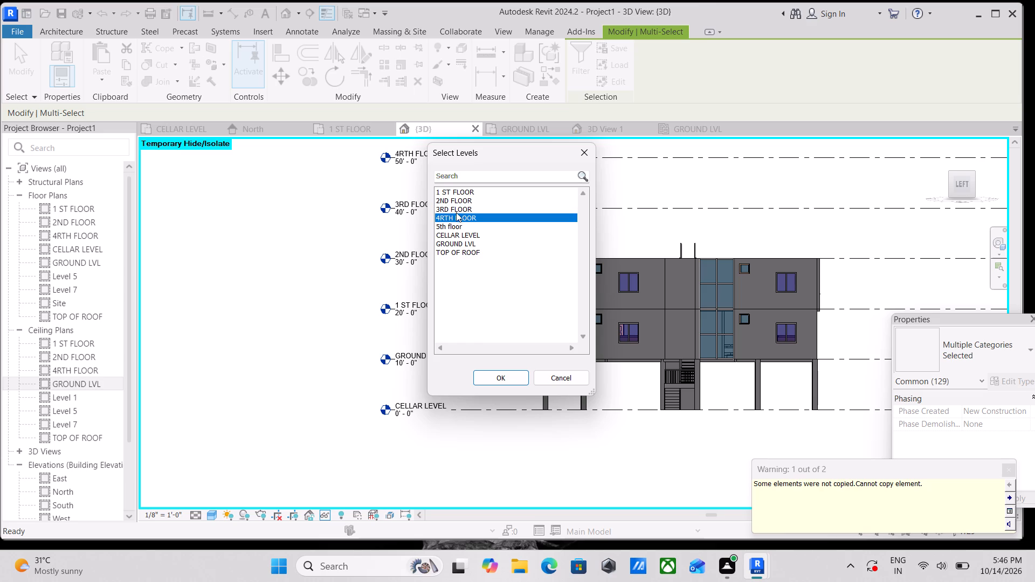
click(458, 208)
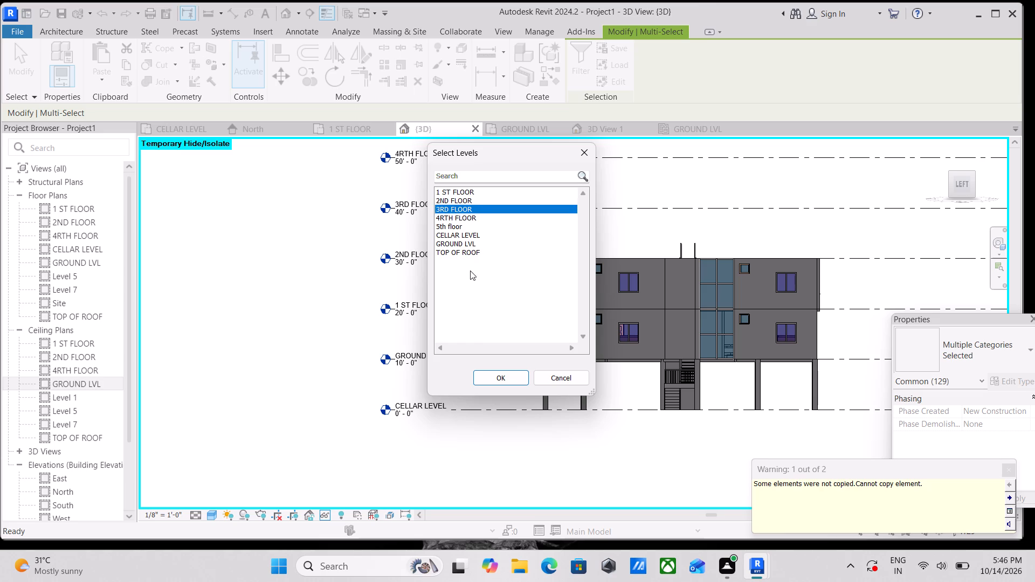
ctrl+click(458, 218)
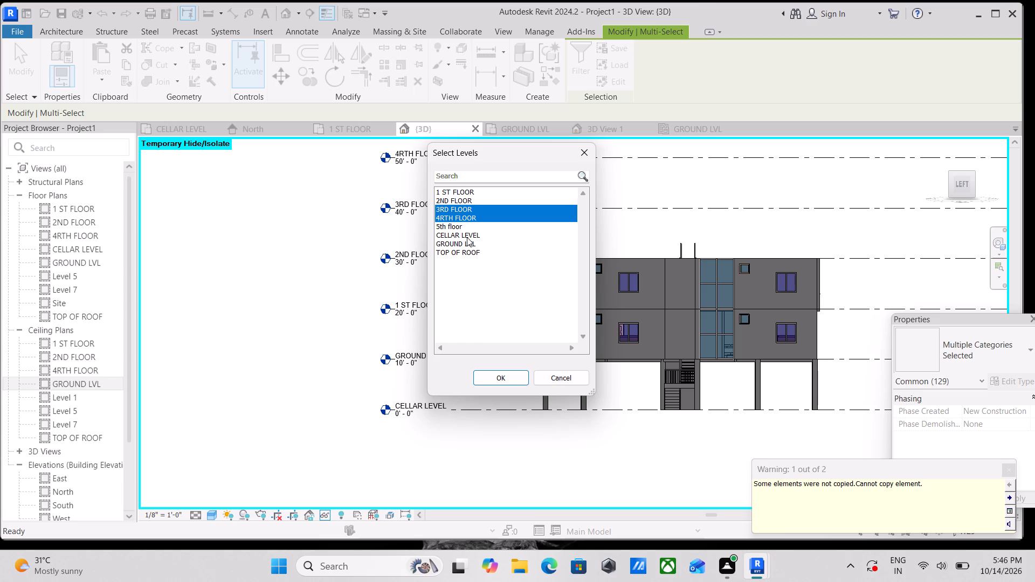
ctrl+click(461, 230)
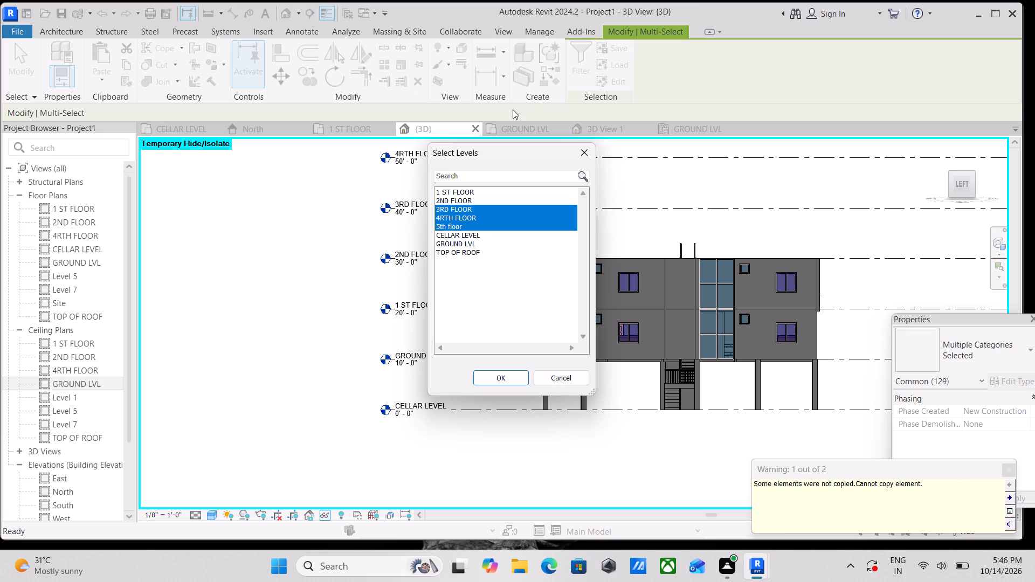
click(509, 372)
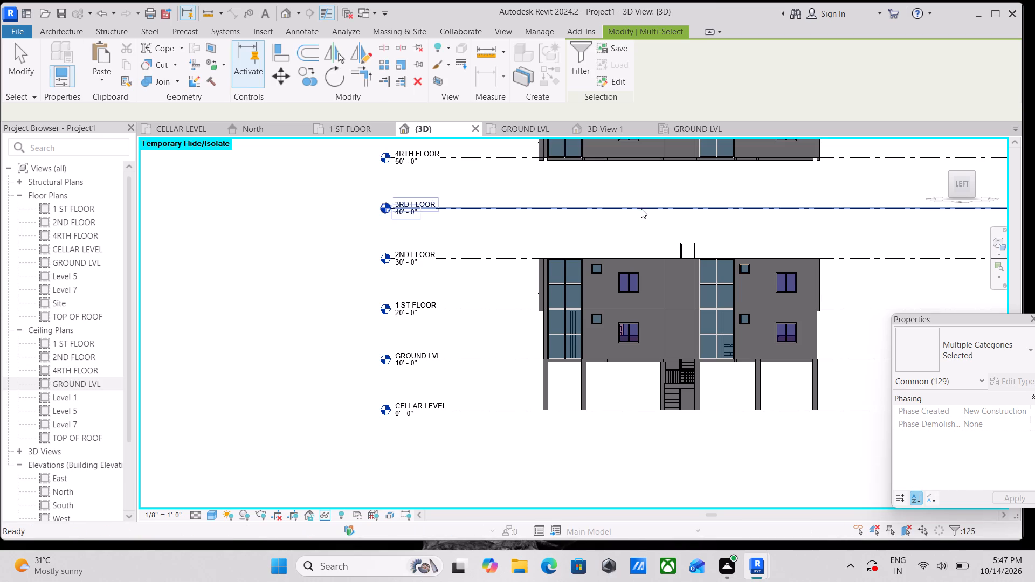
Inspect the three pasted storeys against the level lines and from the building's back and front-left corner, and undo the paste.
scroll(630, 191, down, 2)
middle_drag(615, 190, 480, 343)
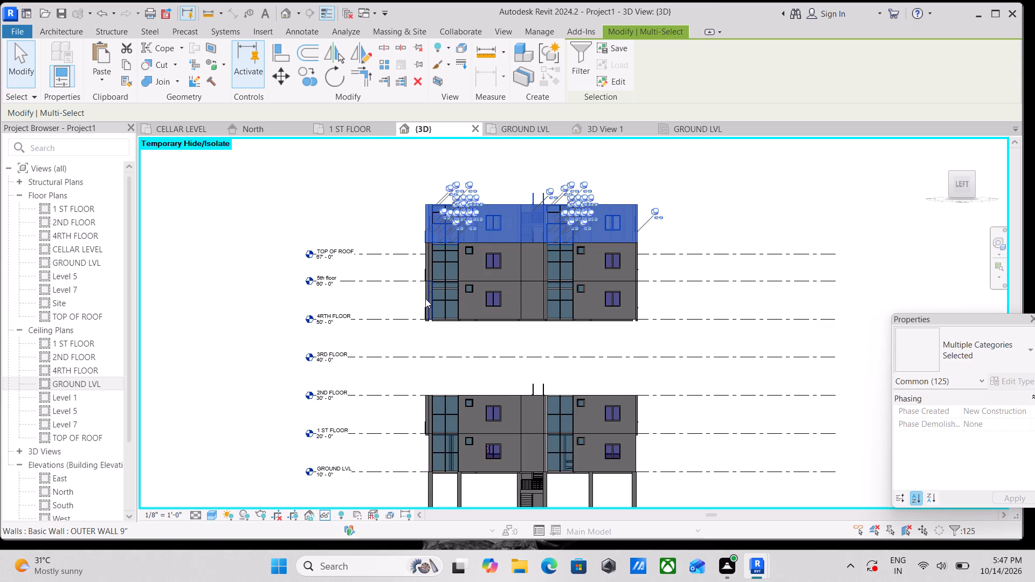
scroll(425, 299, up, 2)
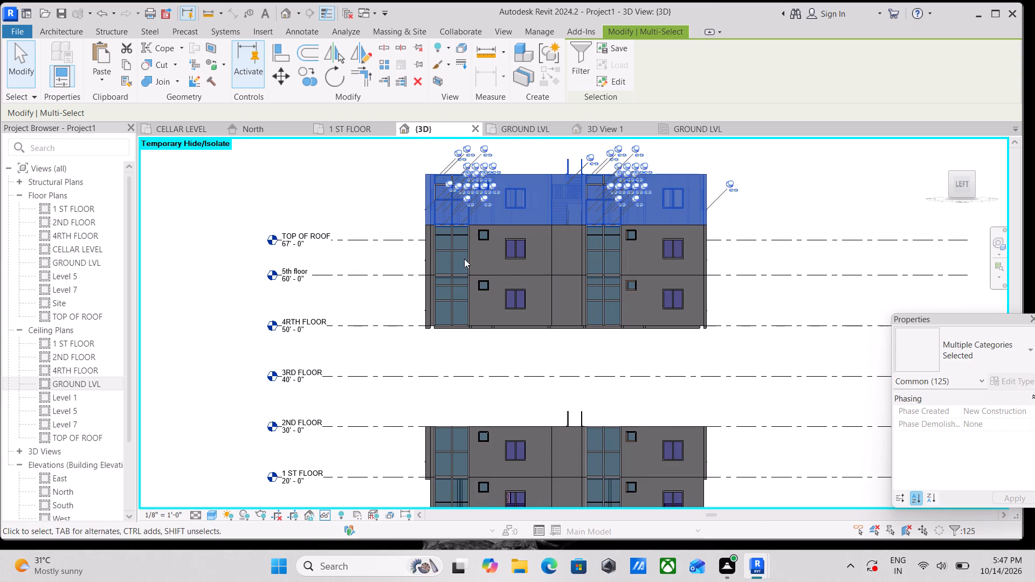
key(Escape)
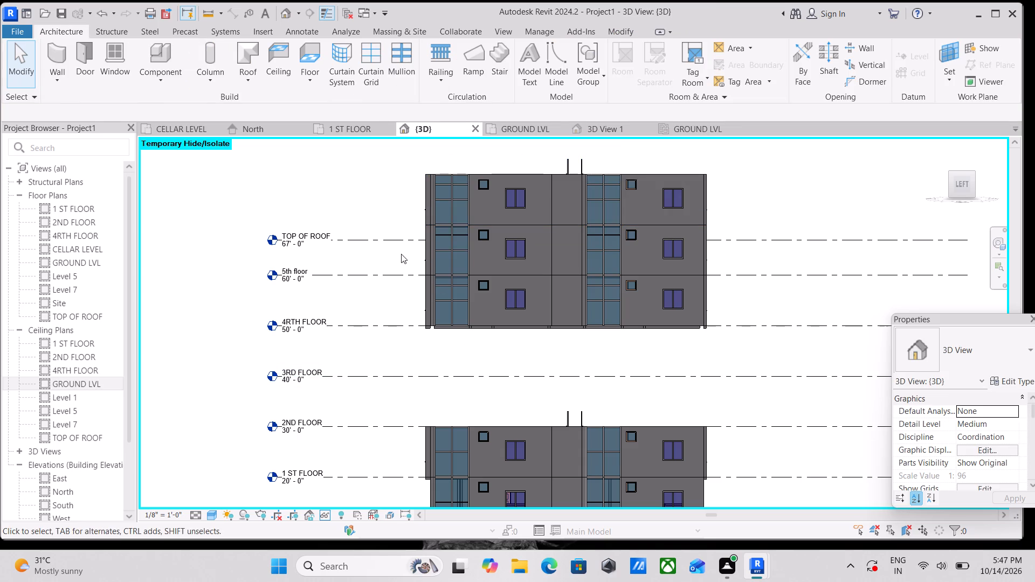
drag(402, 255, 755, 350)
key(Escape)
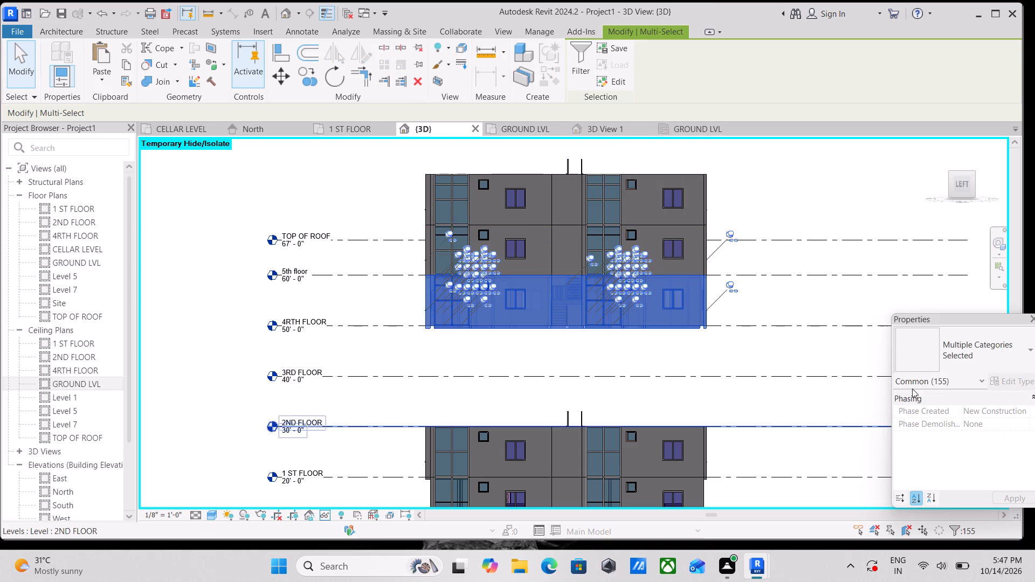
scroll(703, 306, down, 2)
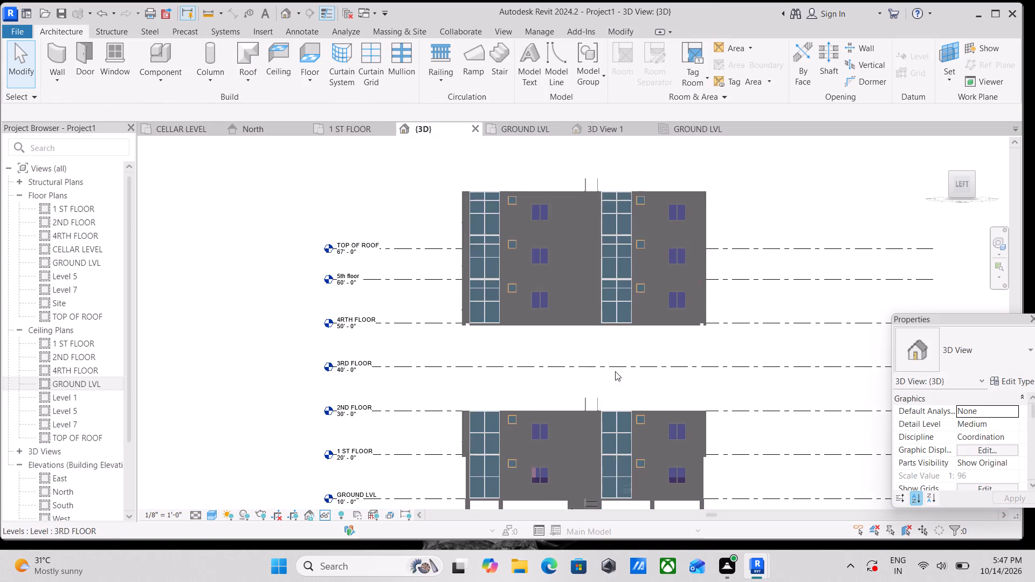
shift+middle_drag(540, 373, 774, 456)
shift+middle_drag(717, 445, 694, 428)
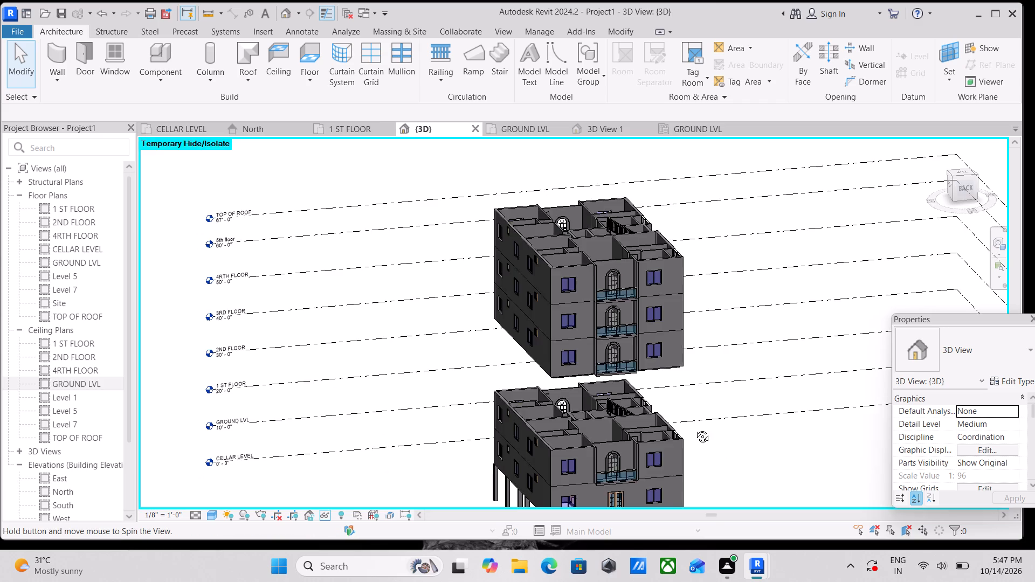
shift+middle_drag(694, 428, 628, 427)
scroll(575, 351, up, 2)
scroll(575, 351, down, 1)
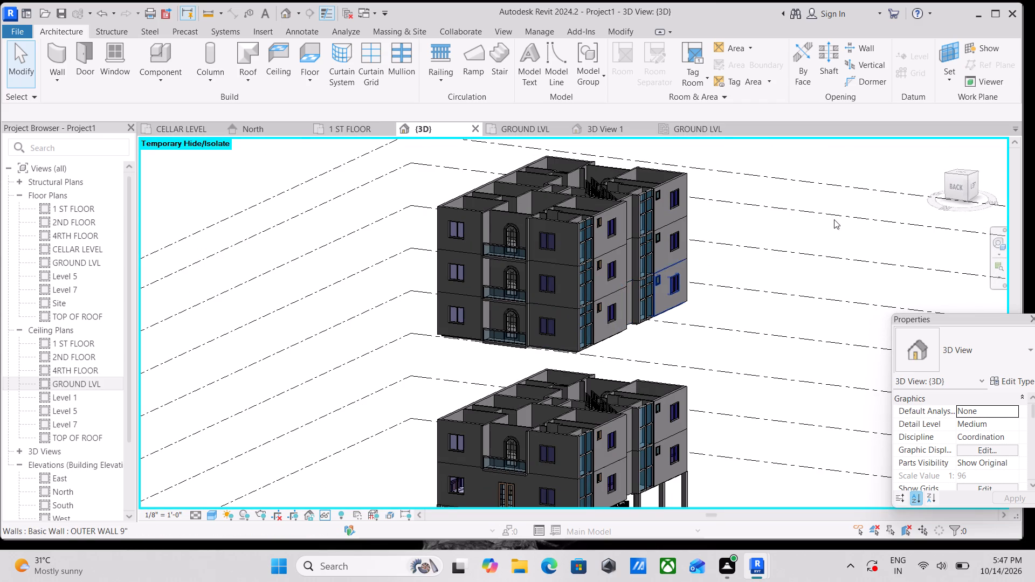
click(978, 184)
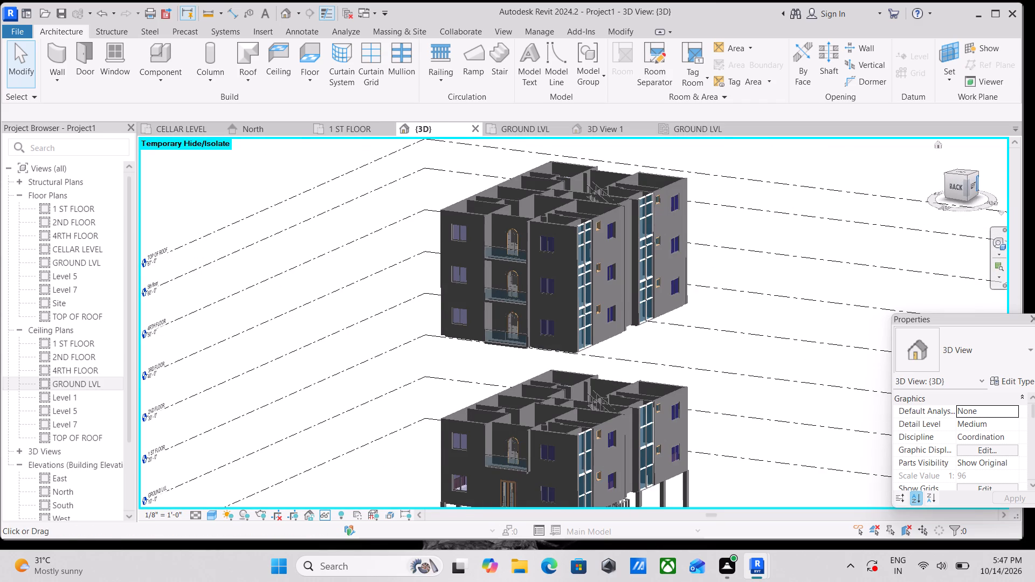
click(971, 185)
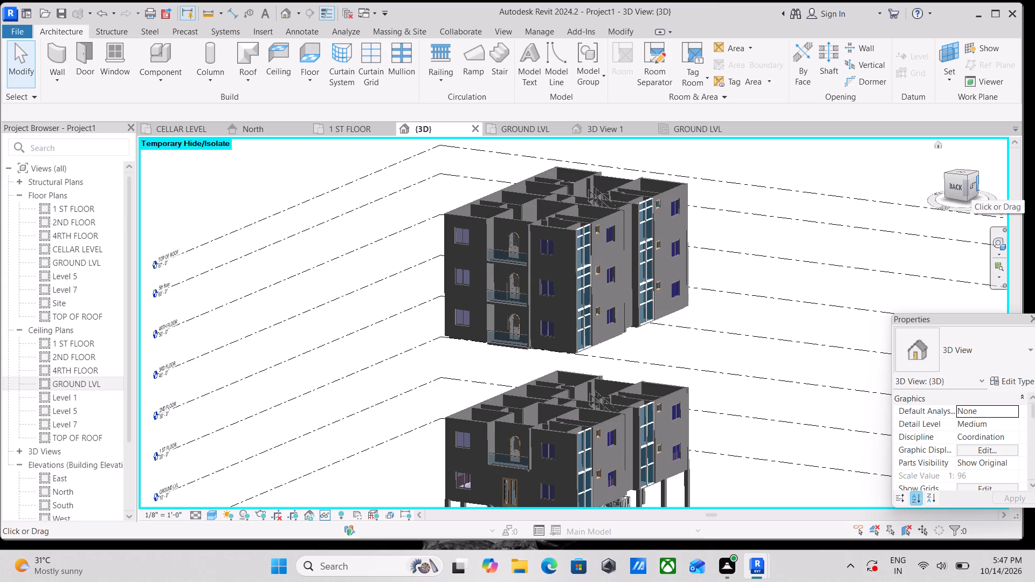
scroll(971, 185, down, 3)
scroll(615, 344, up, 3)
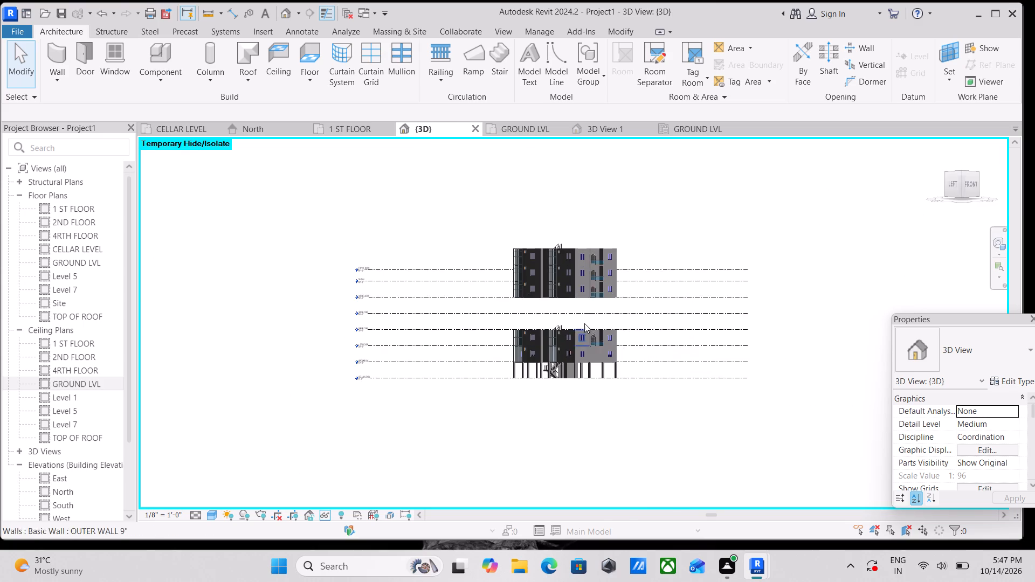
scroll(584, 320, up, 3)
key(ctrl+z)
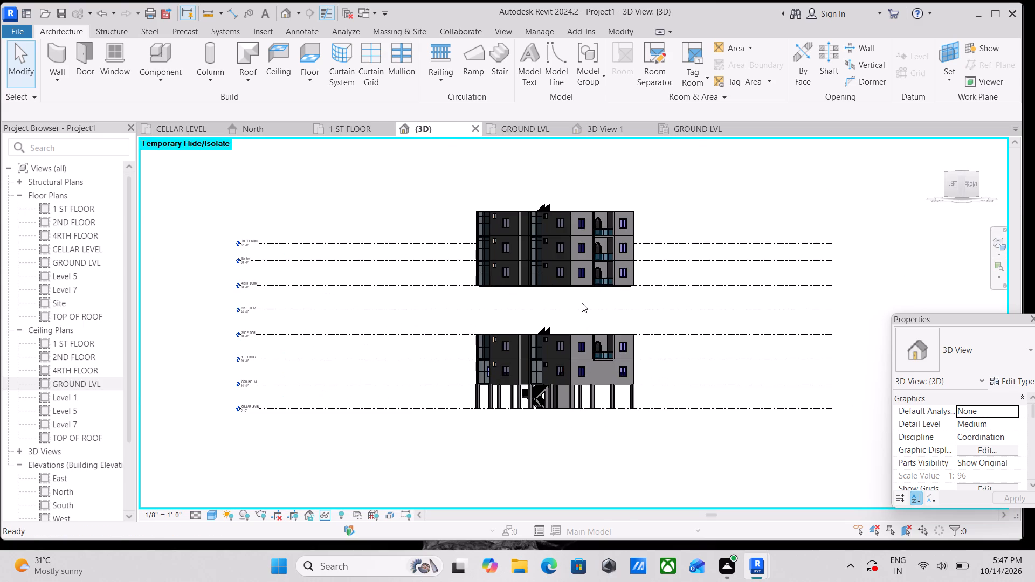
From the front view, copy the whole first-floor storey and paste it aligned to a picked level, 2ND FLOOR.
scroll(626, 305, down, 2)
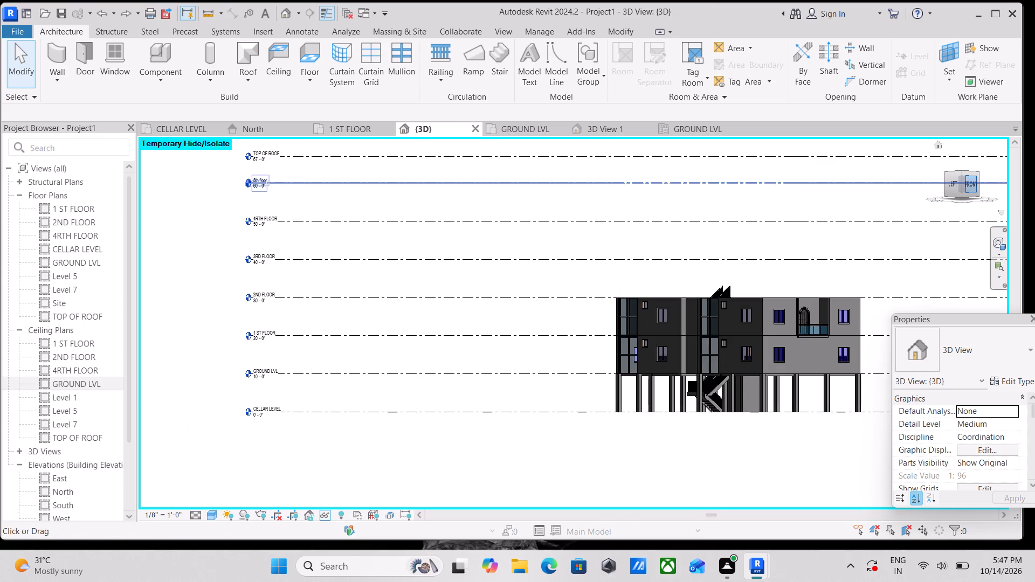
click(968, 184)
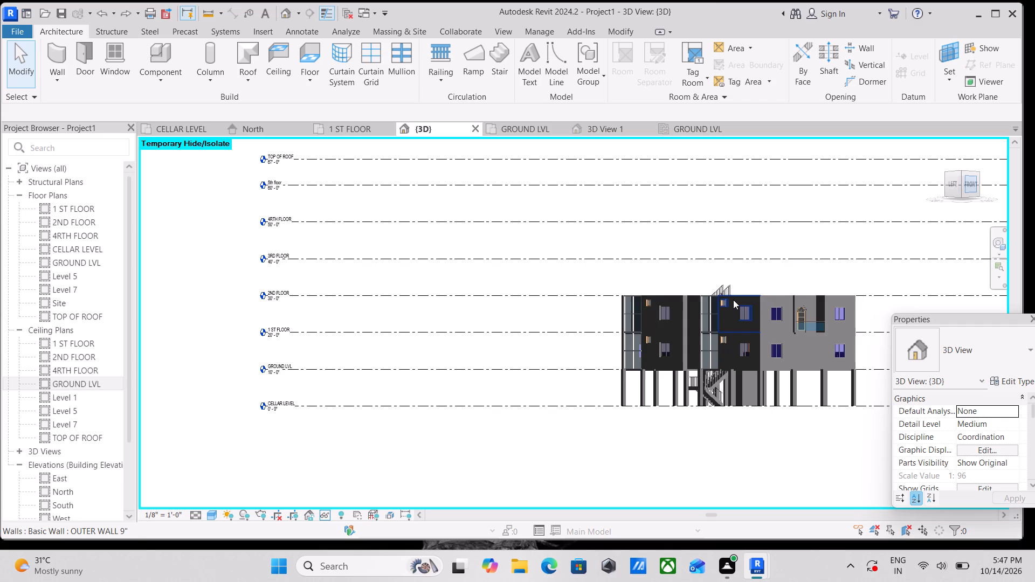
scroll(733, 300, up, 2)
scroll(690, 290, up, 3)
scroll(521, 406, up, 4)
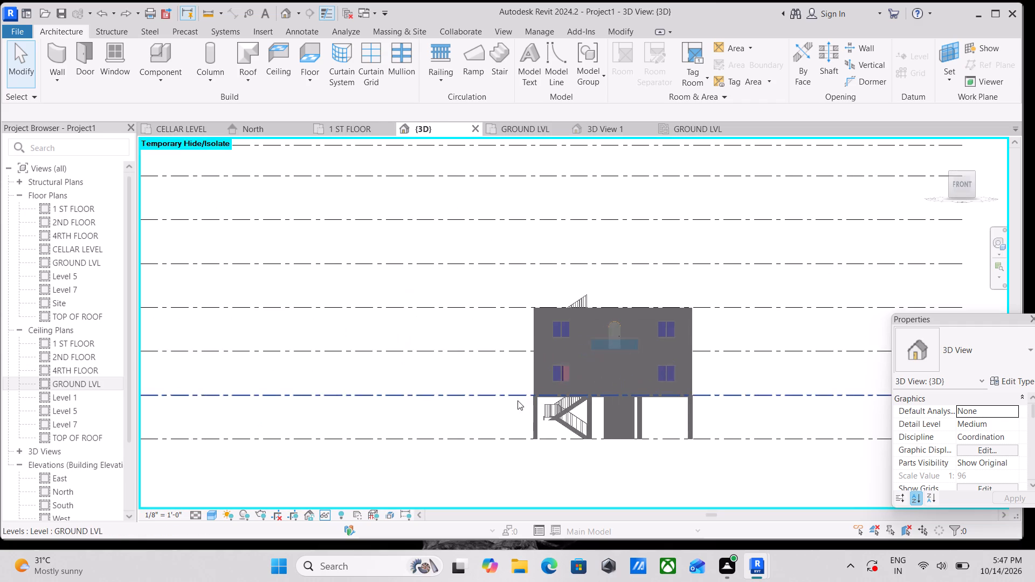
scroll(517, 390, up, 2)
drag(519, 261, 587, 334)
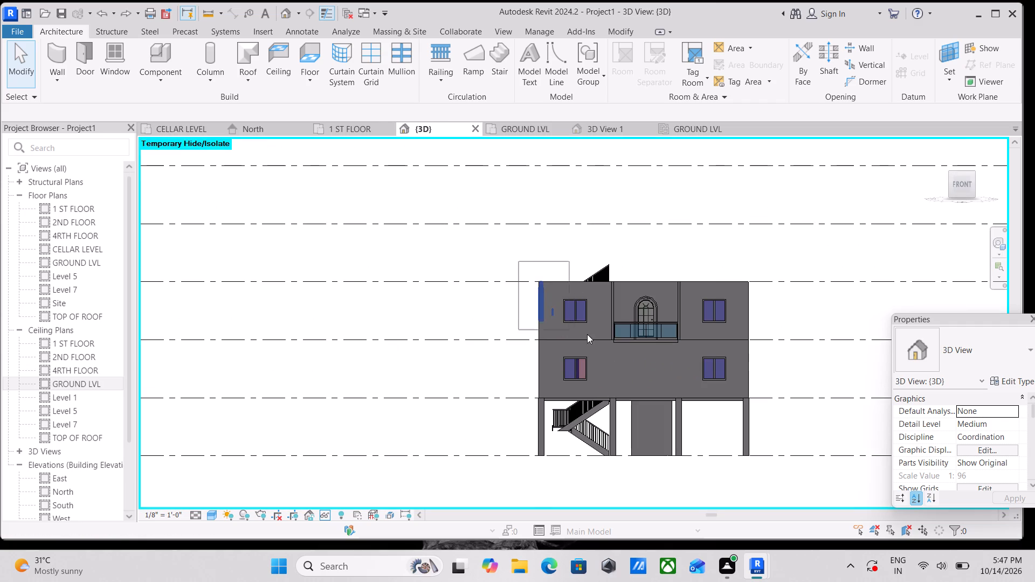
drag(587, 334, 793, 352)
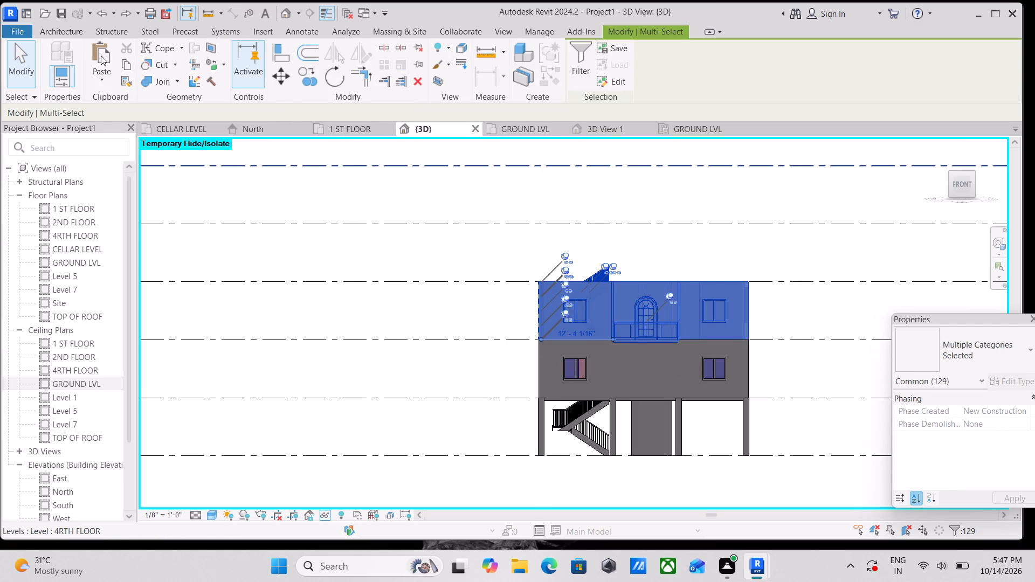
click(122, 67)
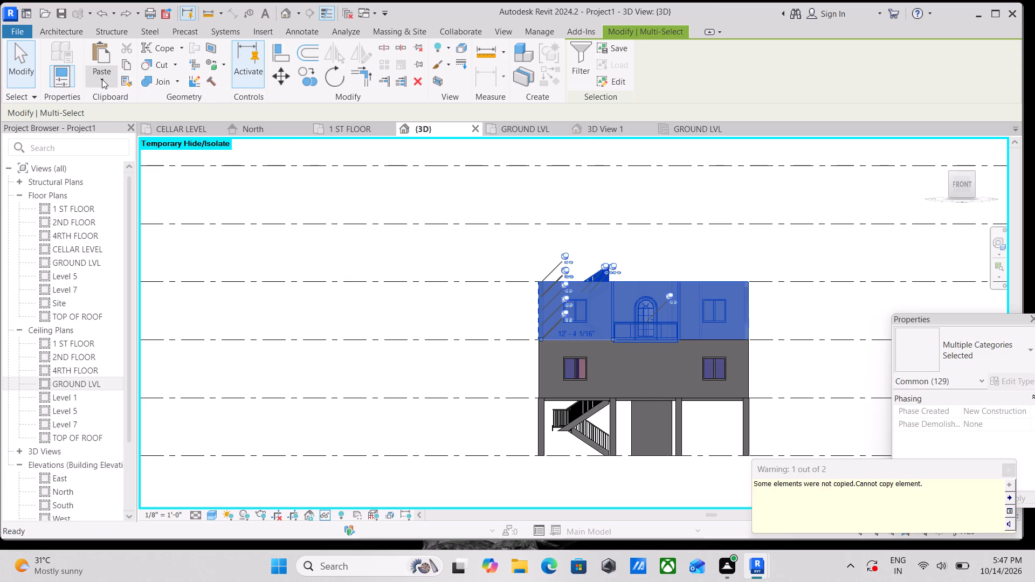
click(102, 79)
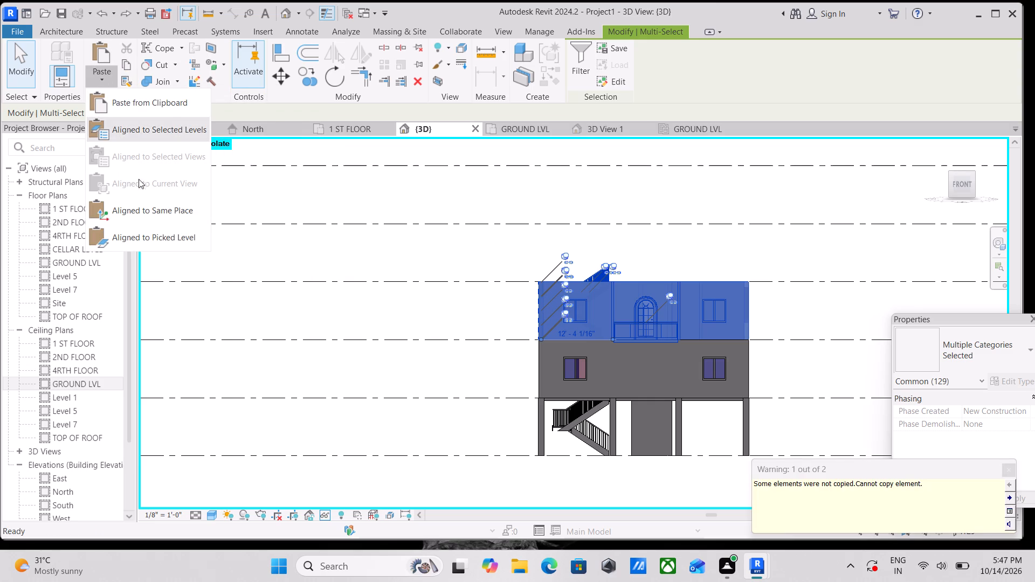
click(153, 237)
scroll(319, 283, down, 3)
middle_drag(323, 253, 348, 254)
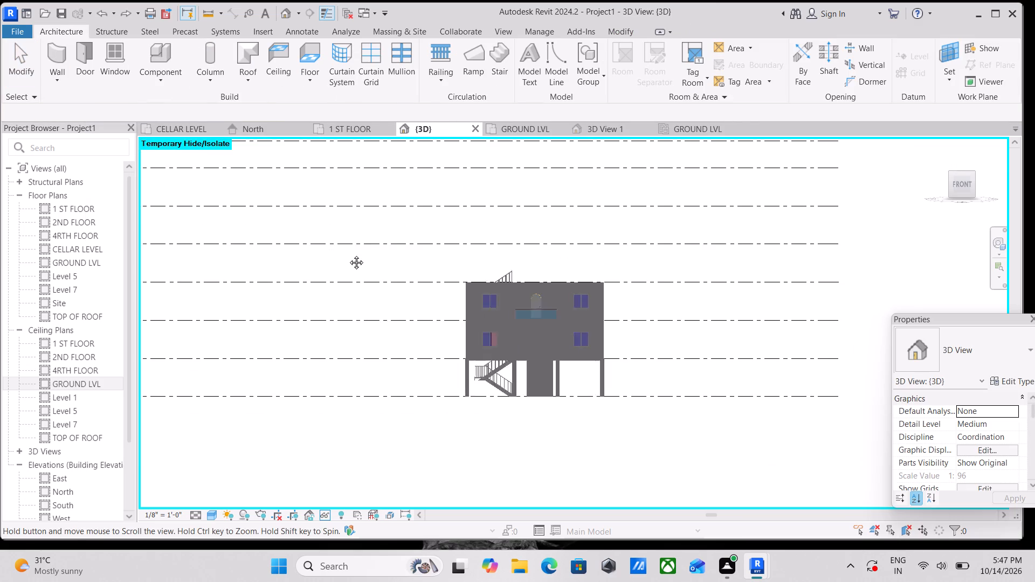
middle_drag(348, 254, 486, 253)
click(421, 281)
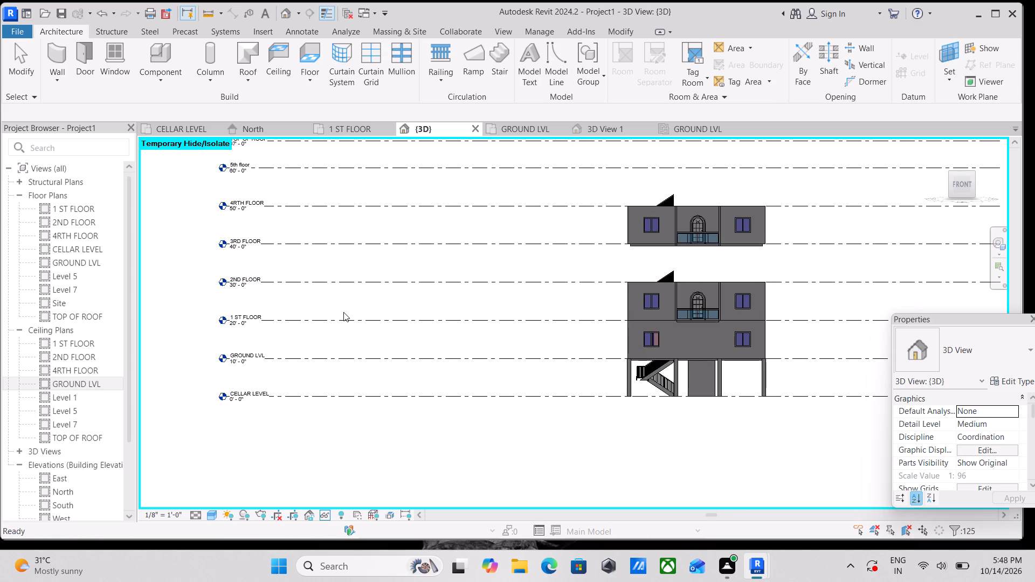
Copy the whole first-floor storey again and paste it aligned to a picked level, 3RD FLOOR.
middle_drag(526, 260, 498, 250)
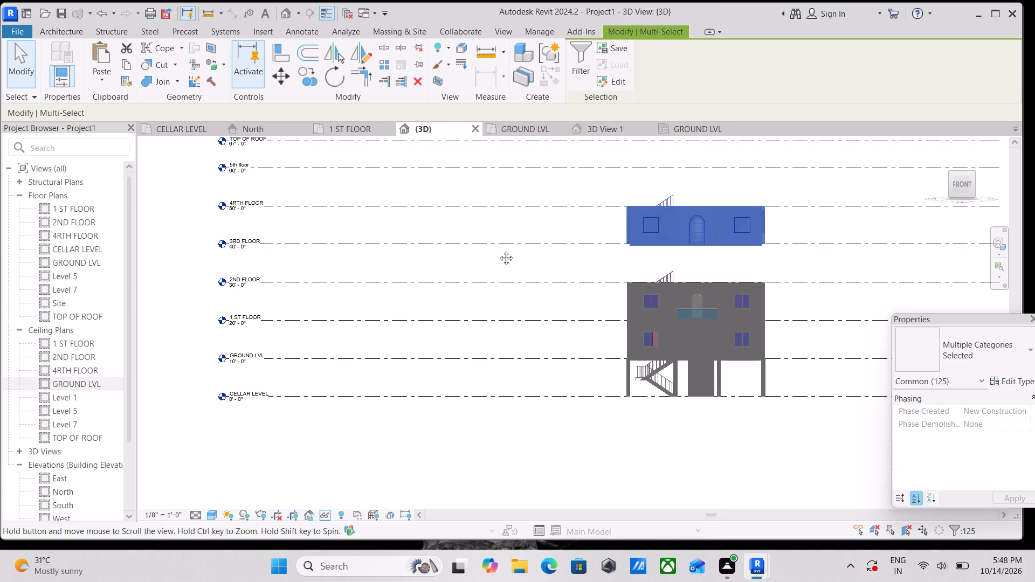
middle_drag(498, 250, 456, 249)
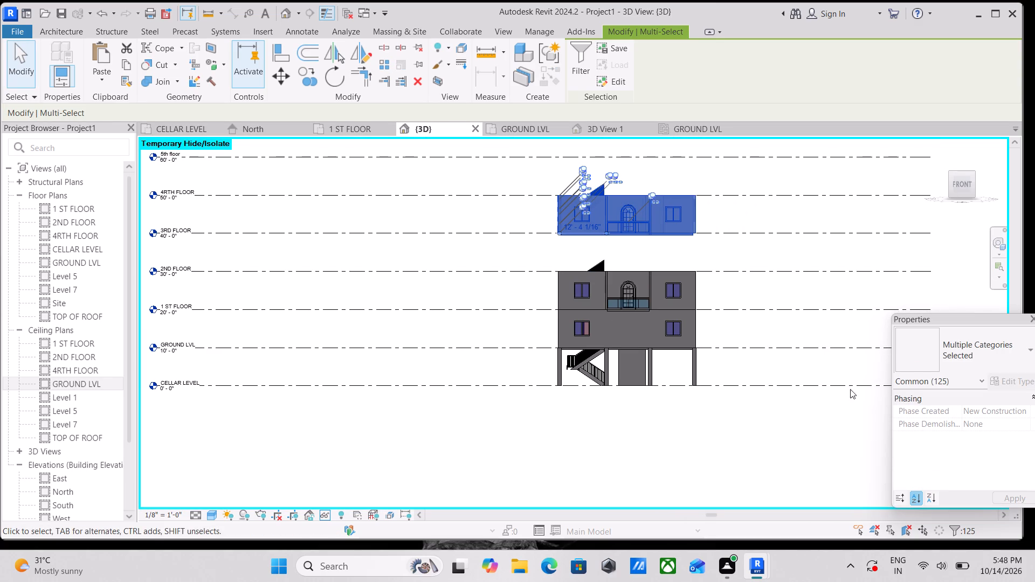
scroll(770, 370, up, 1)
scroll(499, 162, down, 1)
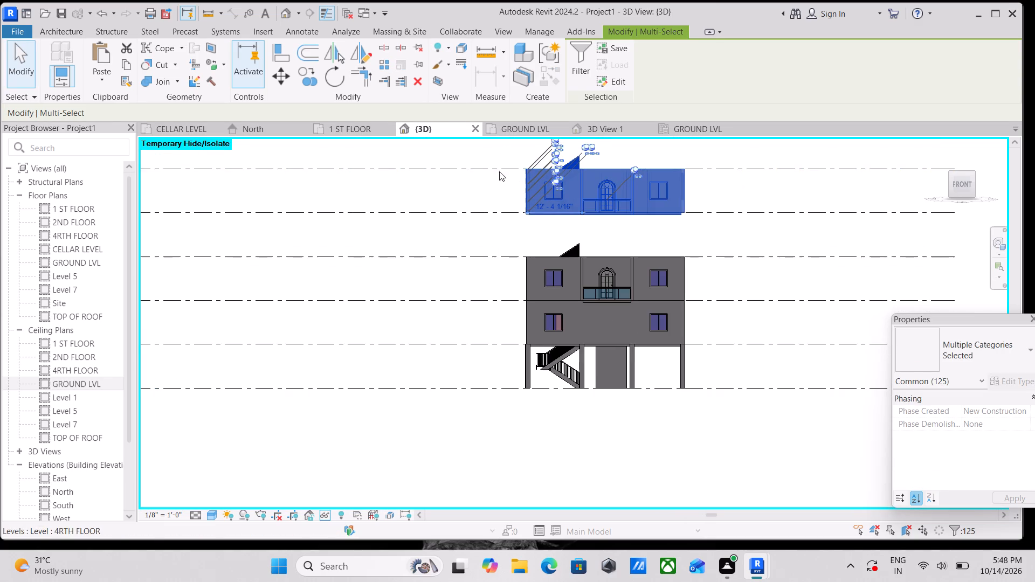
middle_drag(499, 176, 572, 206)
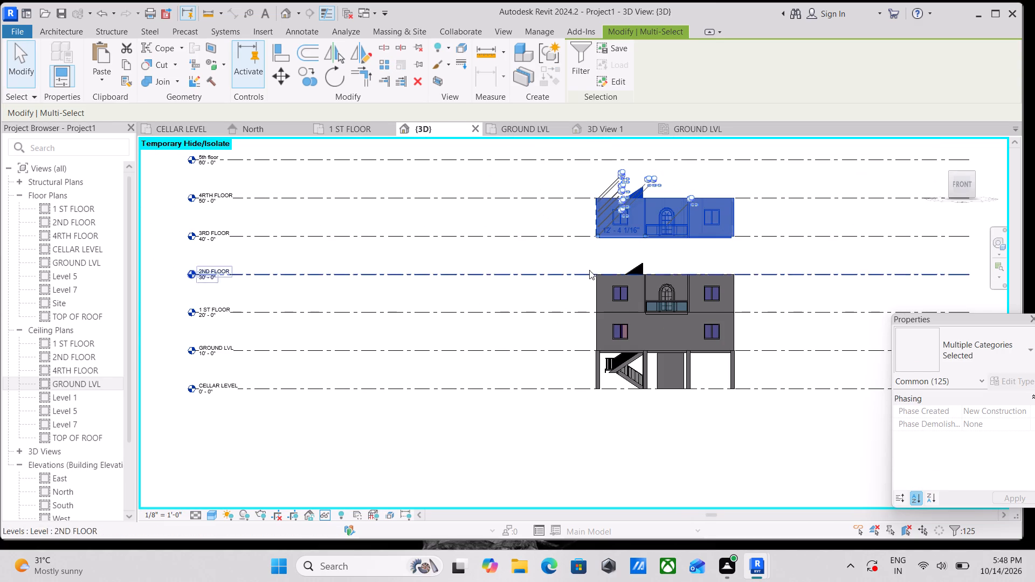
drag(579, 254, 693, 318)
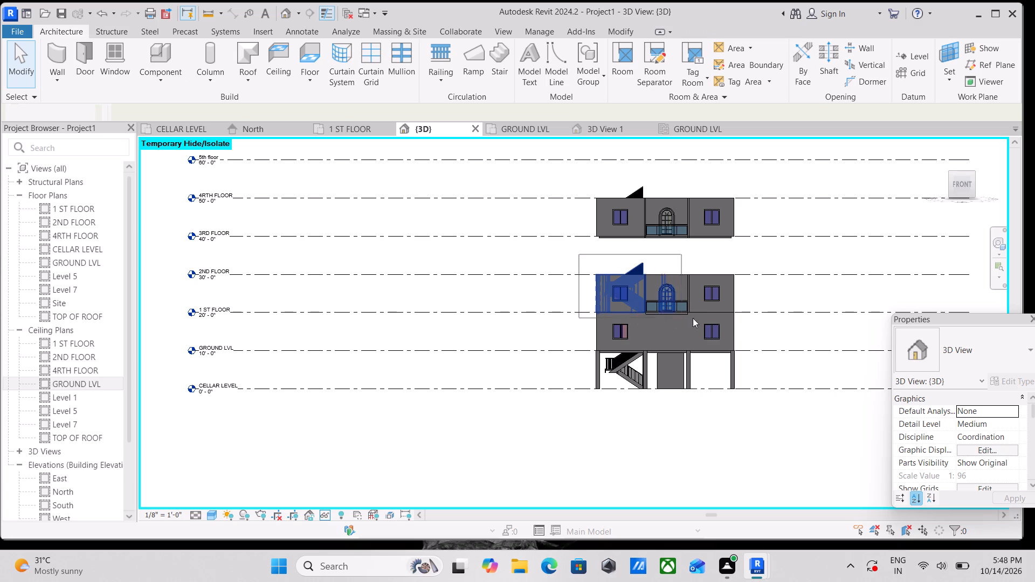
drag(693, 318, 767, 318)
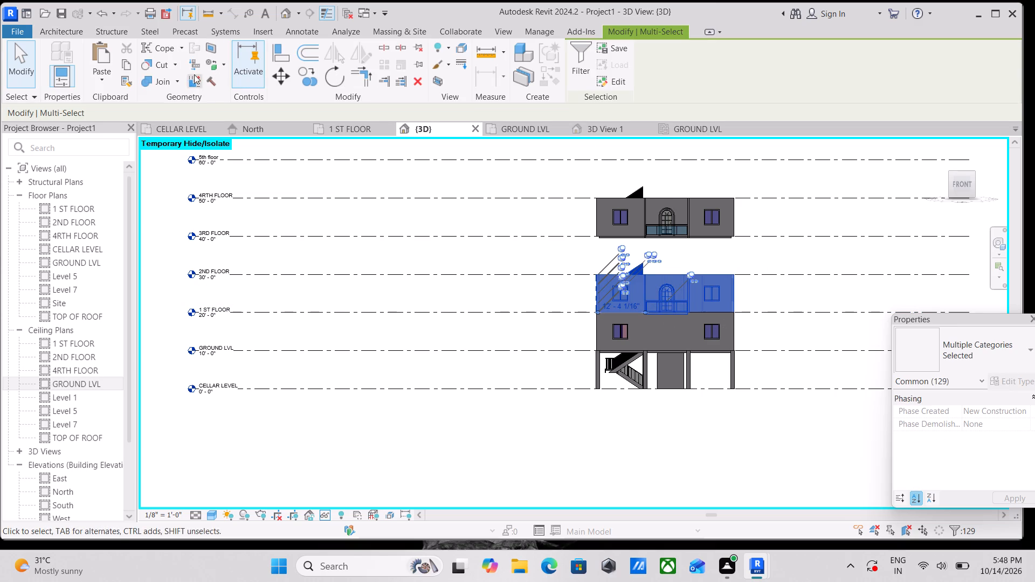
click(126, 67)
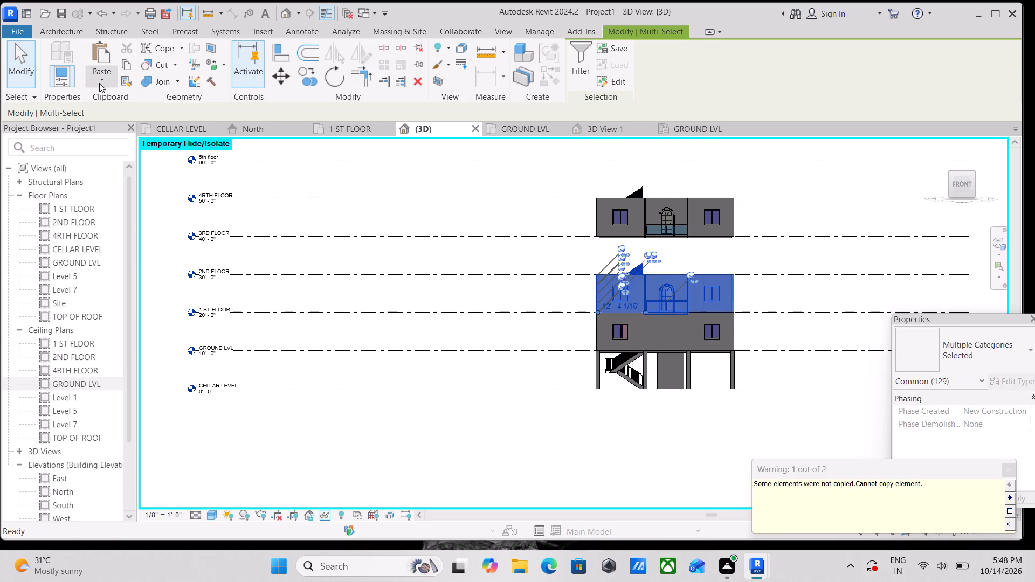
click(101, 78)
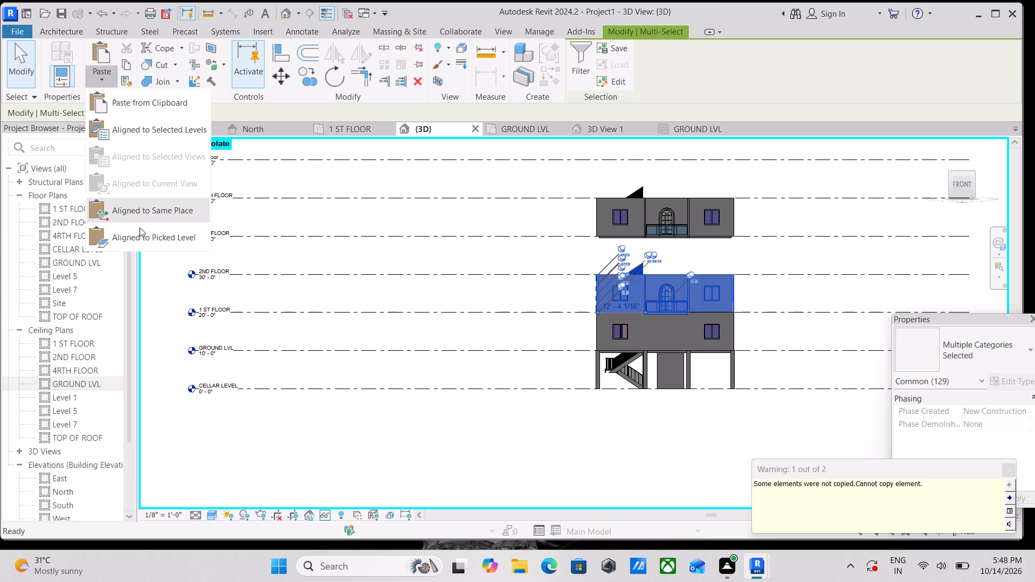
click(146, 238)
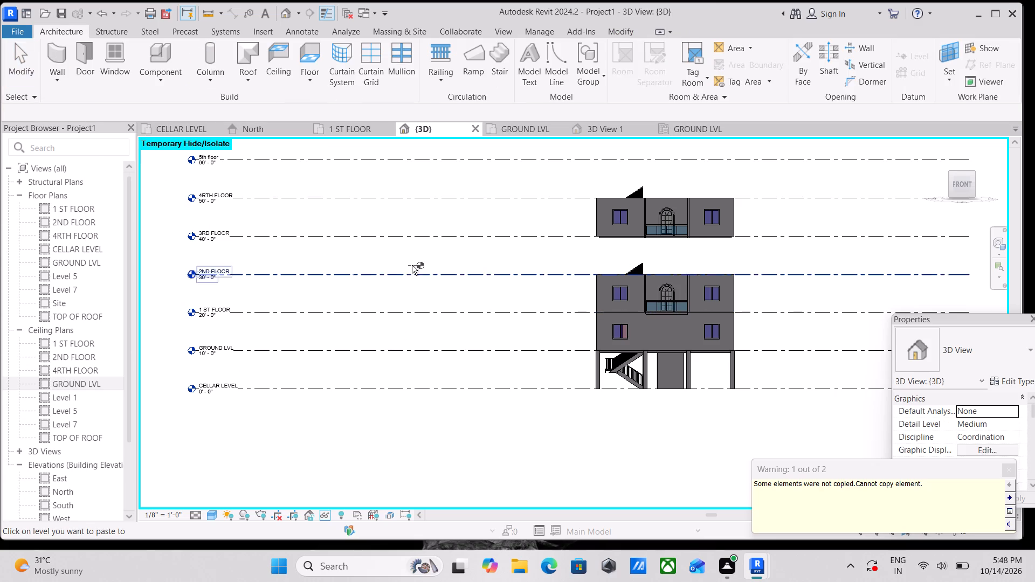
click(394, 237)
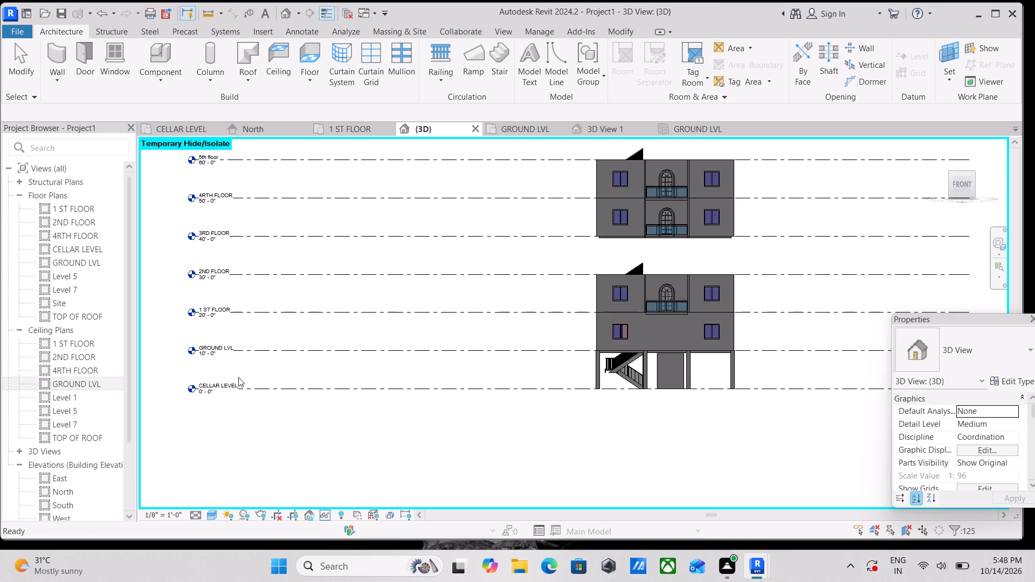
scroll(327, 374, down, 1)
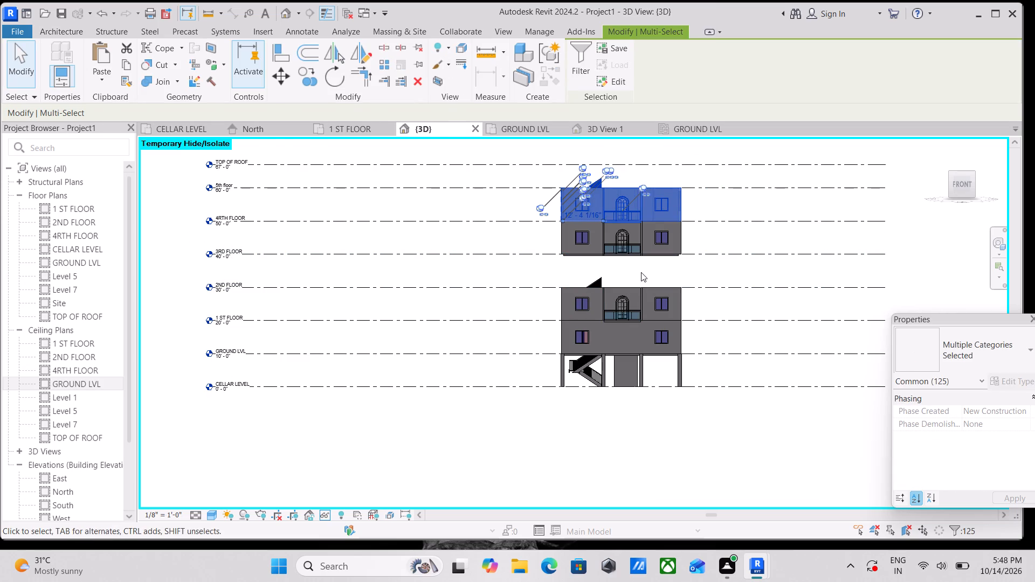
key(Escape)
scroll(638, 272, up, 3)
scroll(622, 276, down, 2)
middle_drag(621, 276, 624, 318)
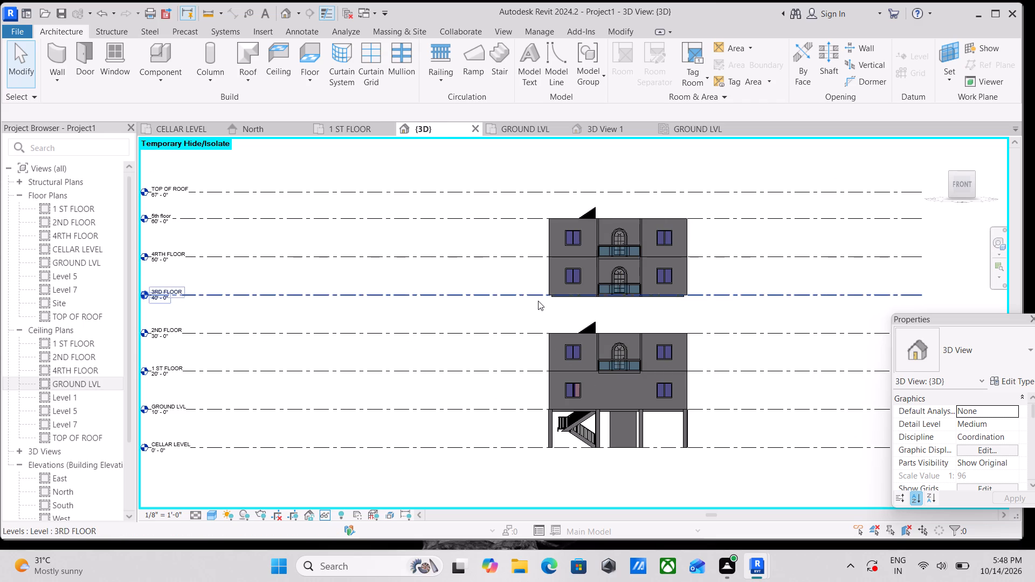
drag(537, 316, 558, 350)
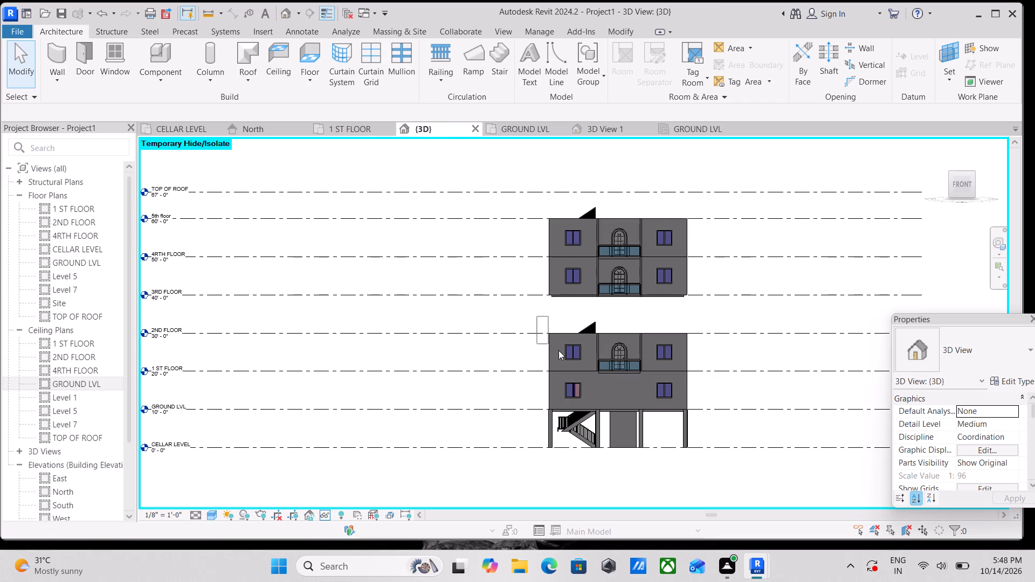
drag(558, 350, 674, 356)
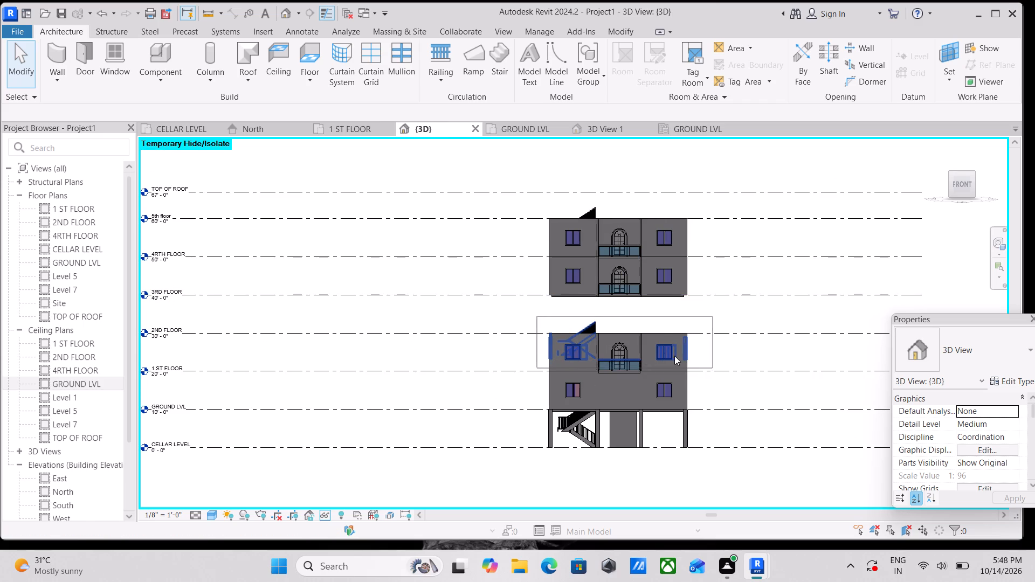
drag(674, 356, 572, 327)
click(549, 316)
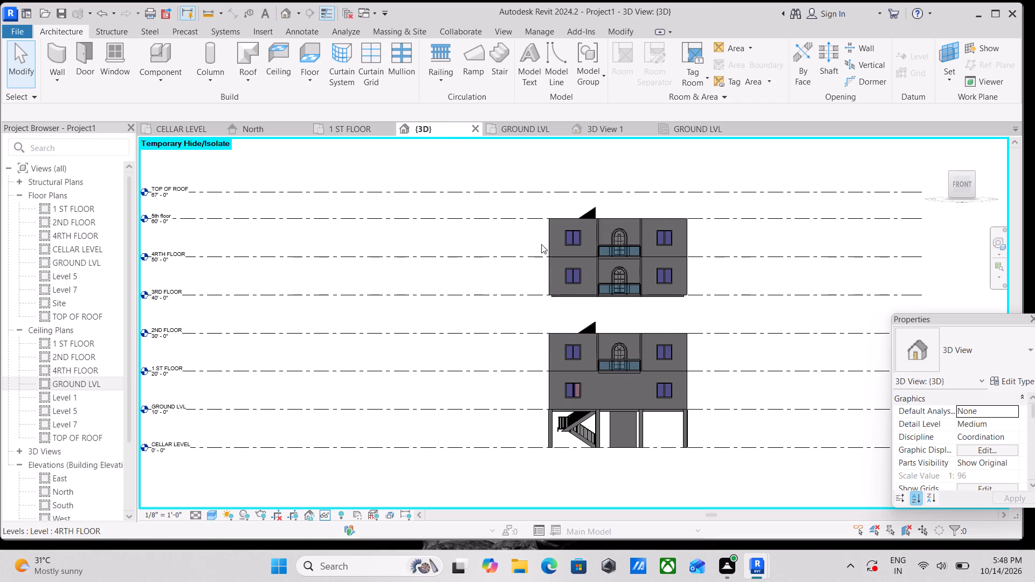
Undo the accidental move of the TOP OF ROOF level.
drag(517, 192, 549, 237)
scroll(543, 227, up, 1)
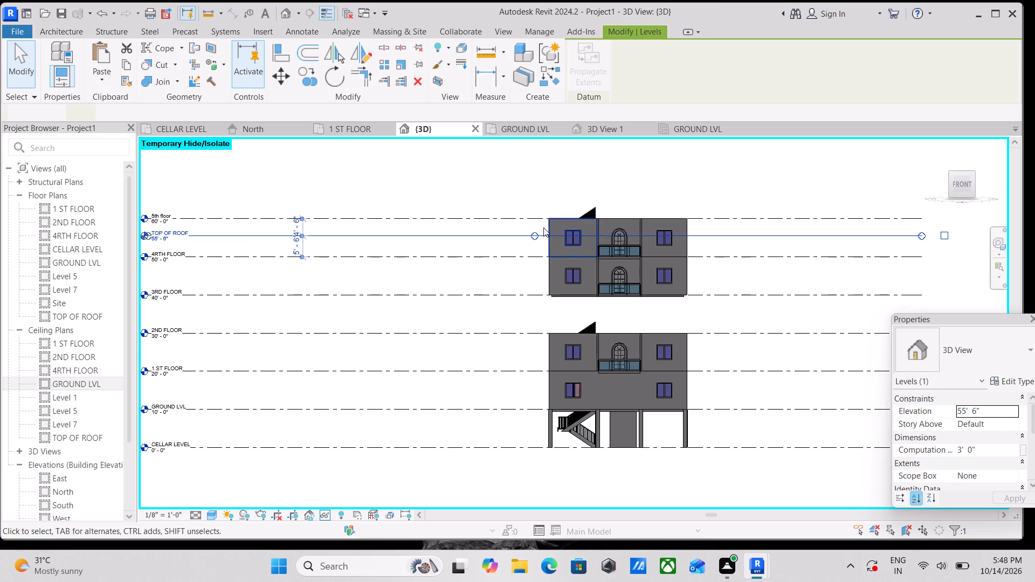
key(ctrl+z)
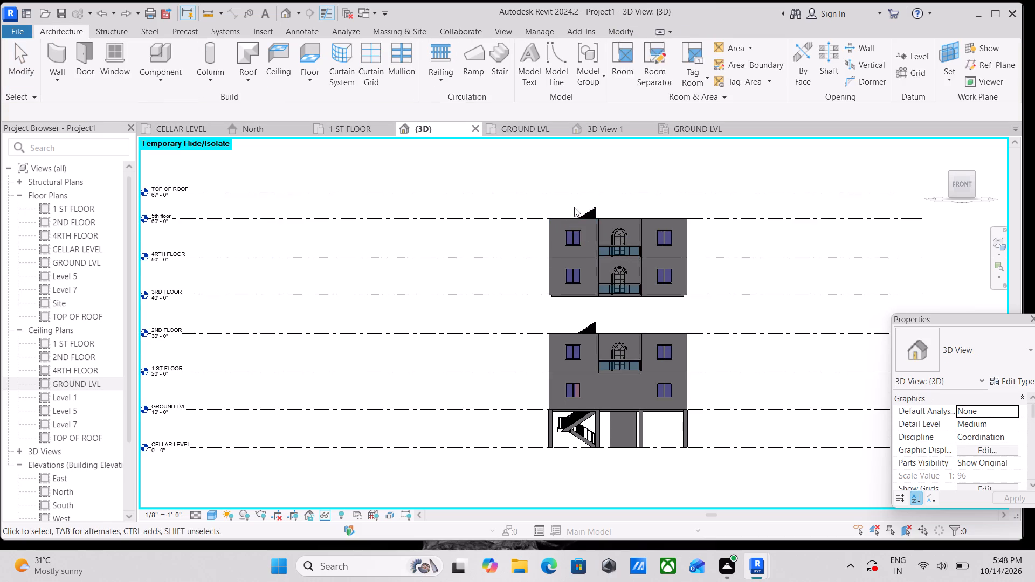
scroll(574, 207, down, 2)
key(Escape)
Select the topmost pasted storey, review its element categories in the Filter, and clear the selection.
scroll(548, 204, up, 2)
drag(548, 205, 558, 230)
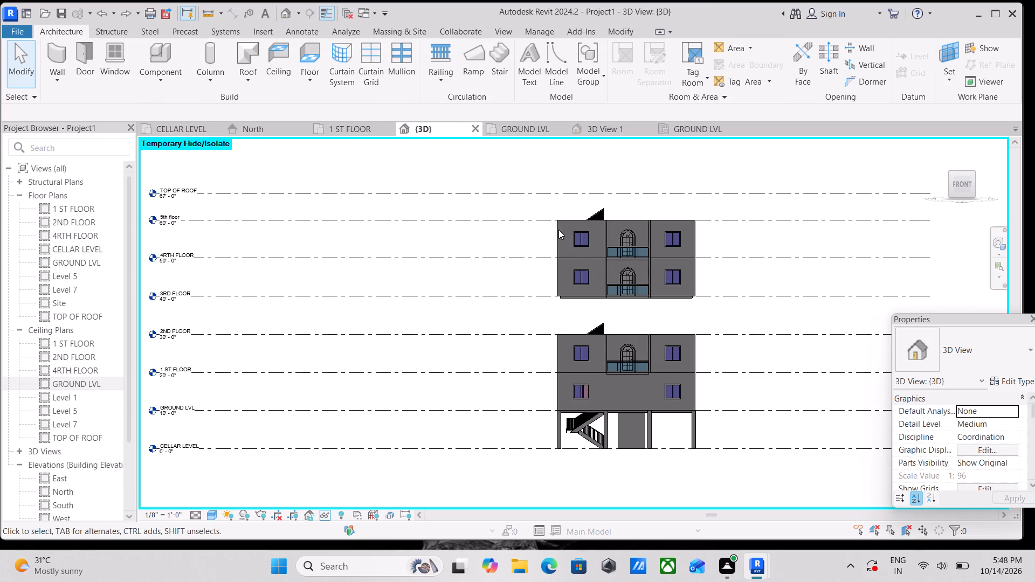
drag(558, 230, 703, 258)
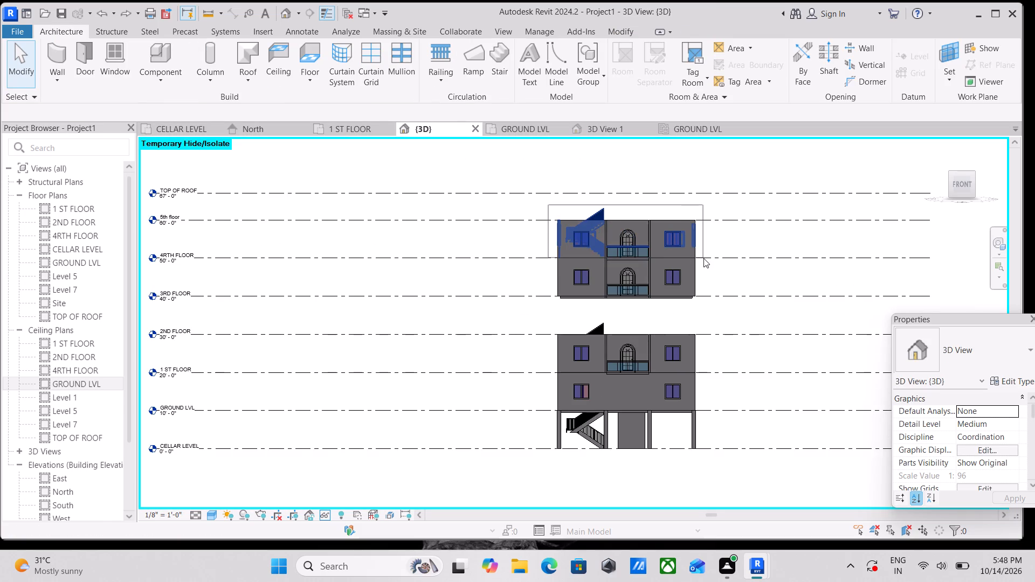
drag(703, 258, 713, 264)
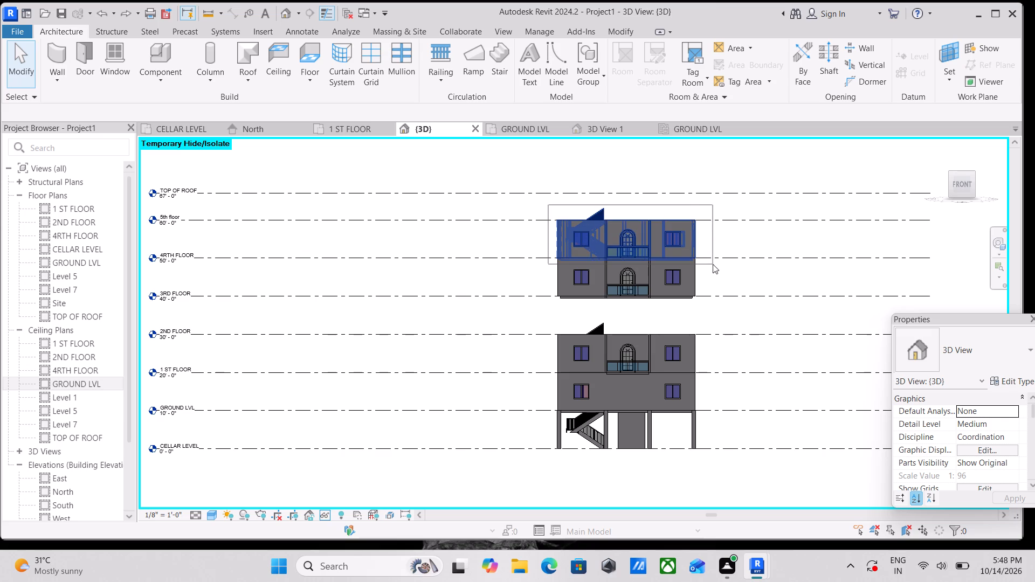
drag(713, 264, 710, 266)
drag(710, 266, 712, 268)
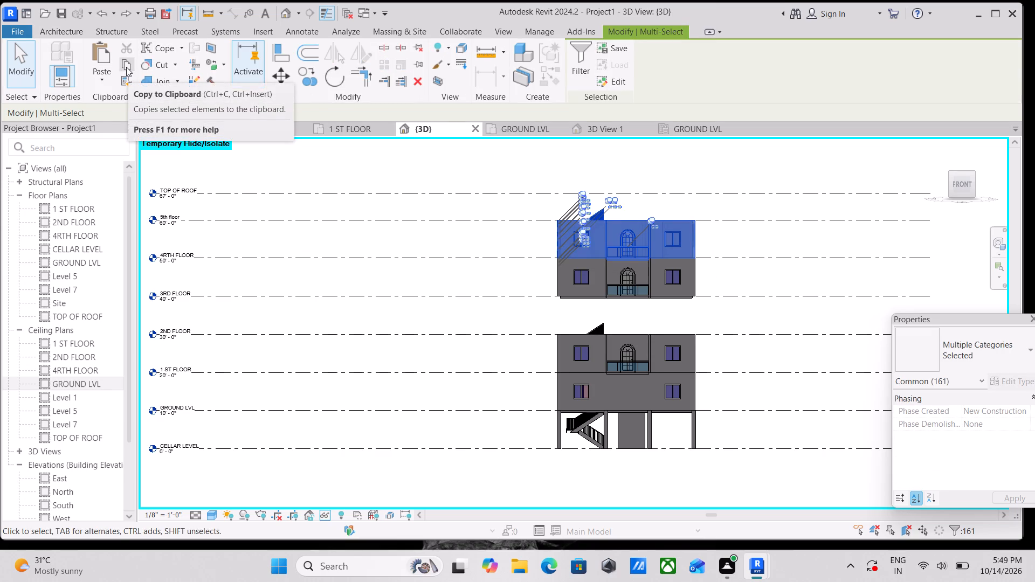
click(578, 72)
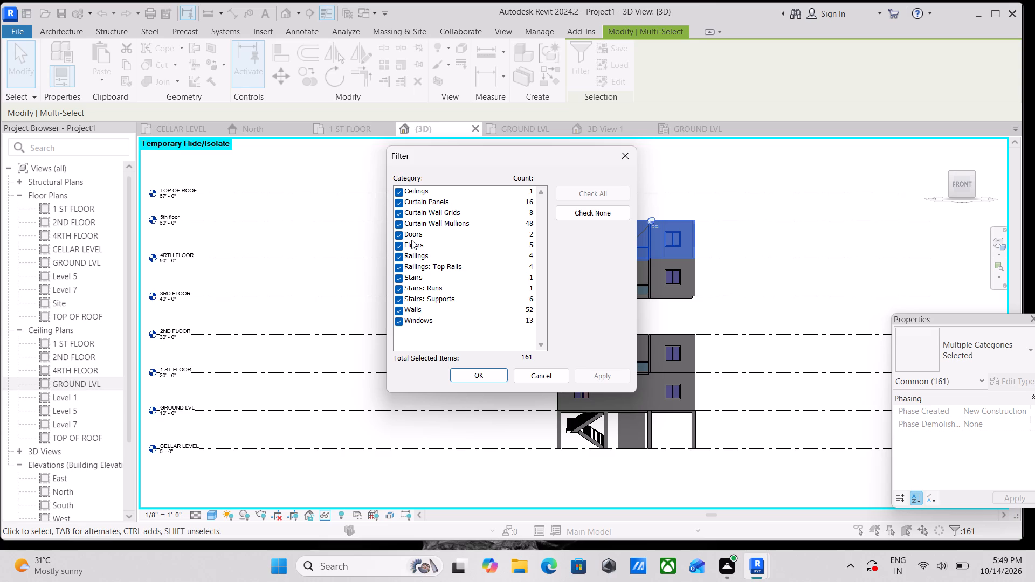
click(627, 149)
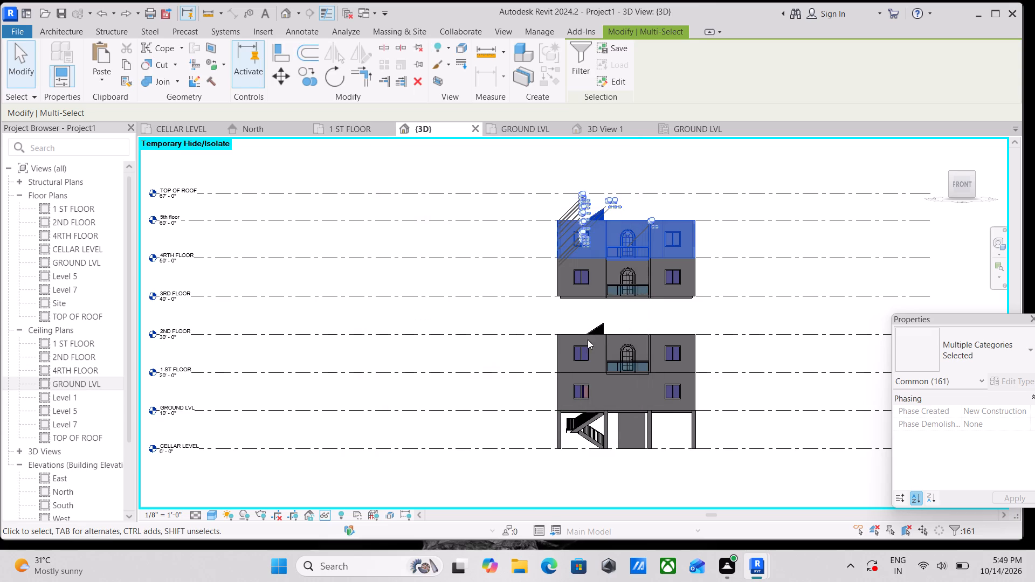
scroll(550, 310, up, 3)
scroll(550, 310, down, 3)
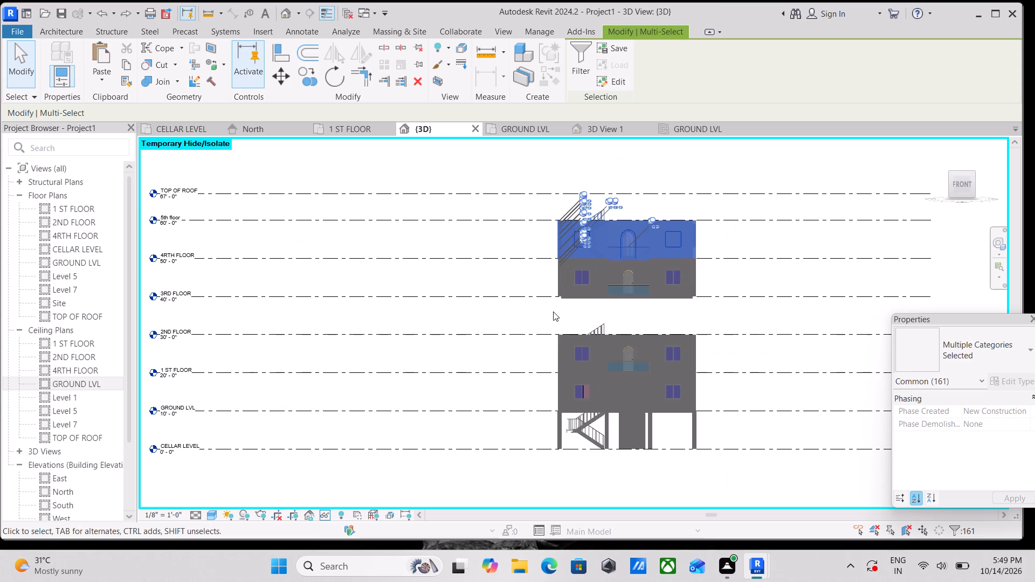
key(Escape)
scroll(555, 309, up, 2)
scroll(555, 309, down, 2)
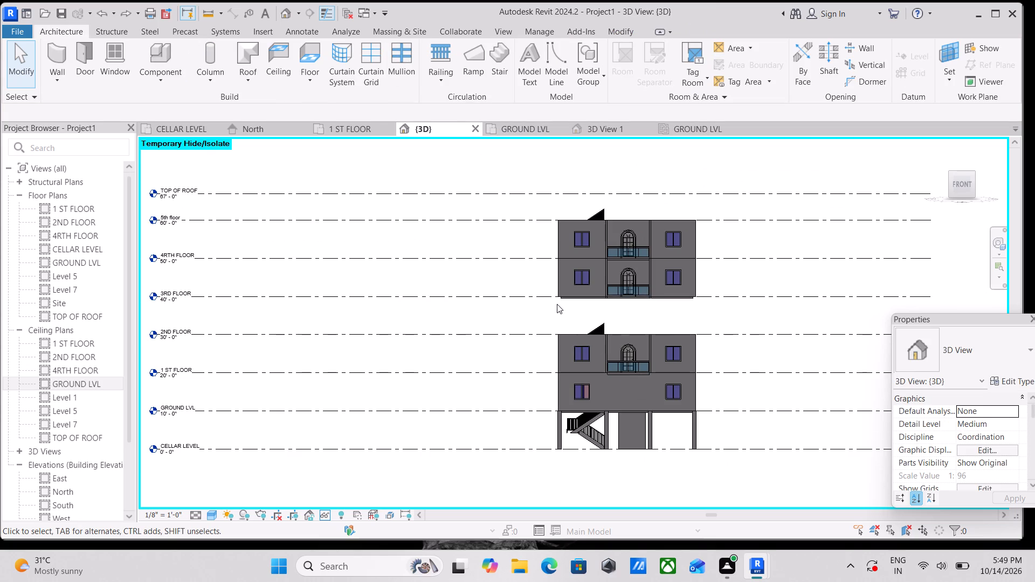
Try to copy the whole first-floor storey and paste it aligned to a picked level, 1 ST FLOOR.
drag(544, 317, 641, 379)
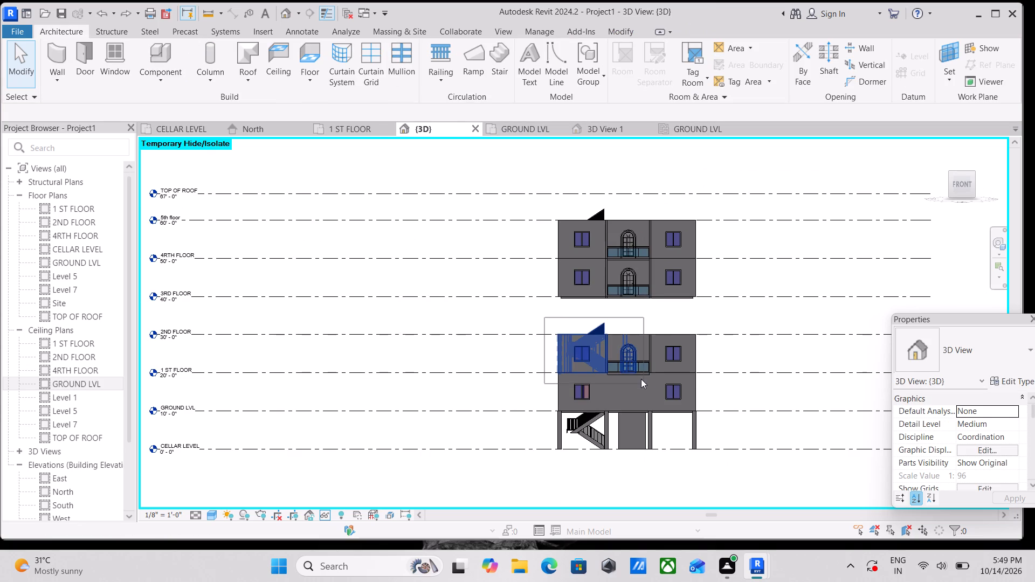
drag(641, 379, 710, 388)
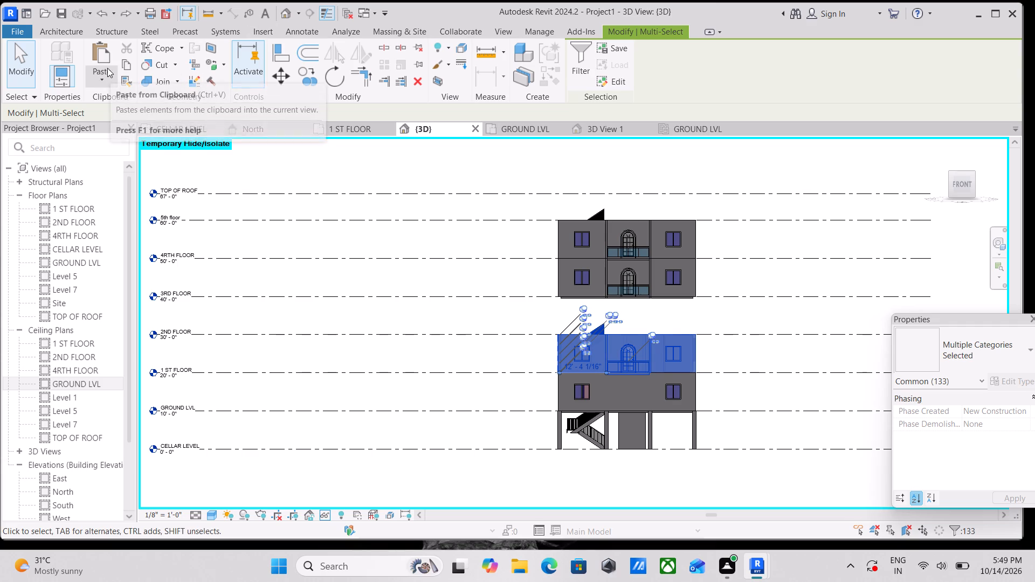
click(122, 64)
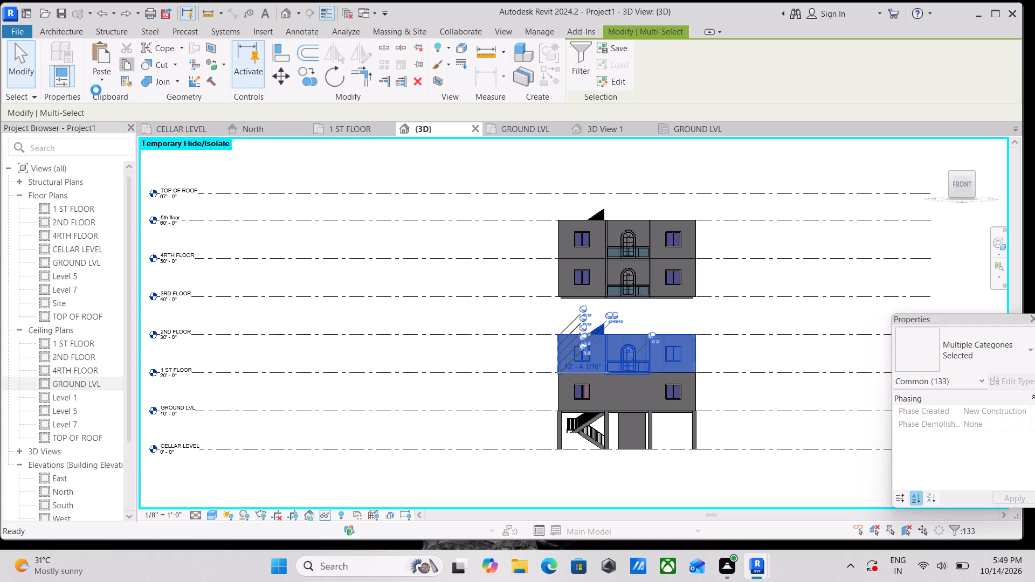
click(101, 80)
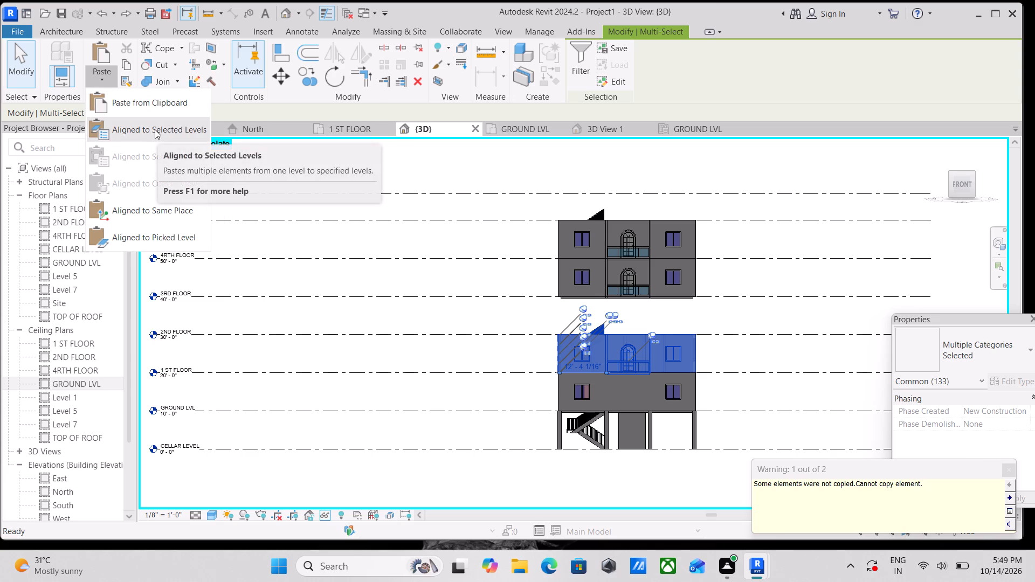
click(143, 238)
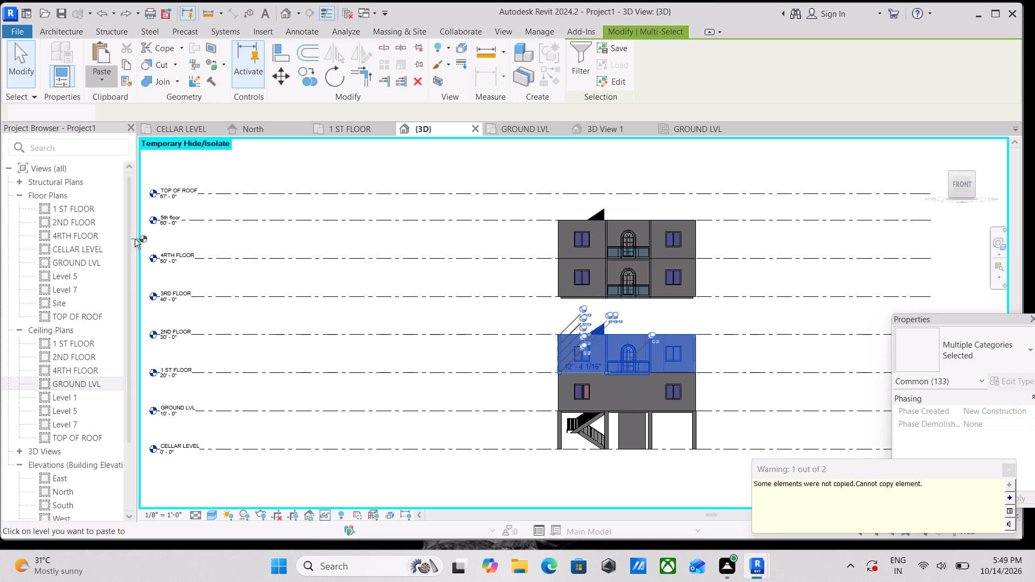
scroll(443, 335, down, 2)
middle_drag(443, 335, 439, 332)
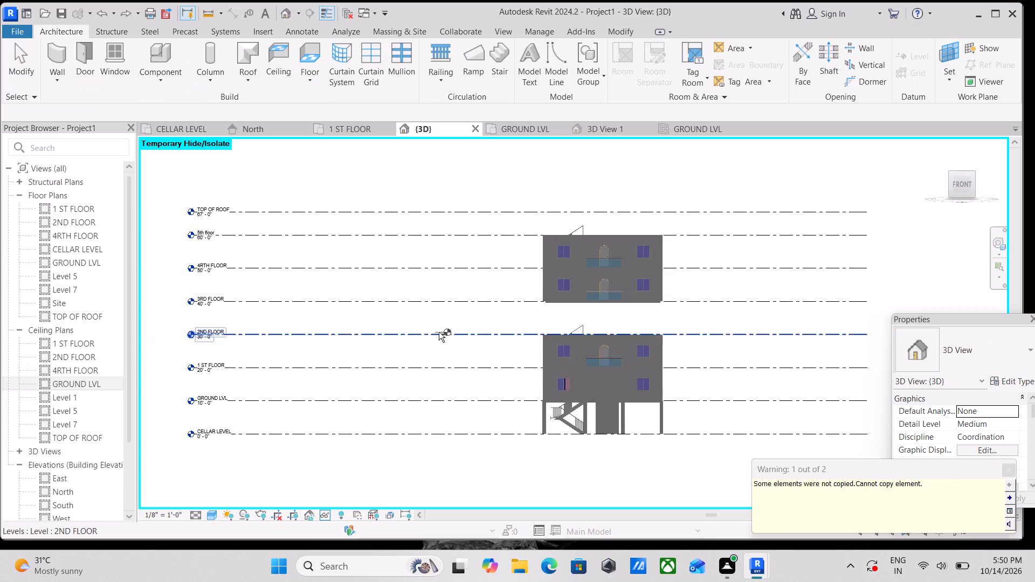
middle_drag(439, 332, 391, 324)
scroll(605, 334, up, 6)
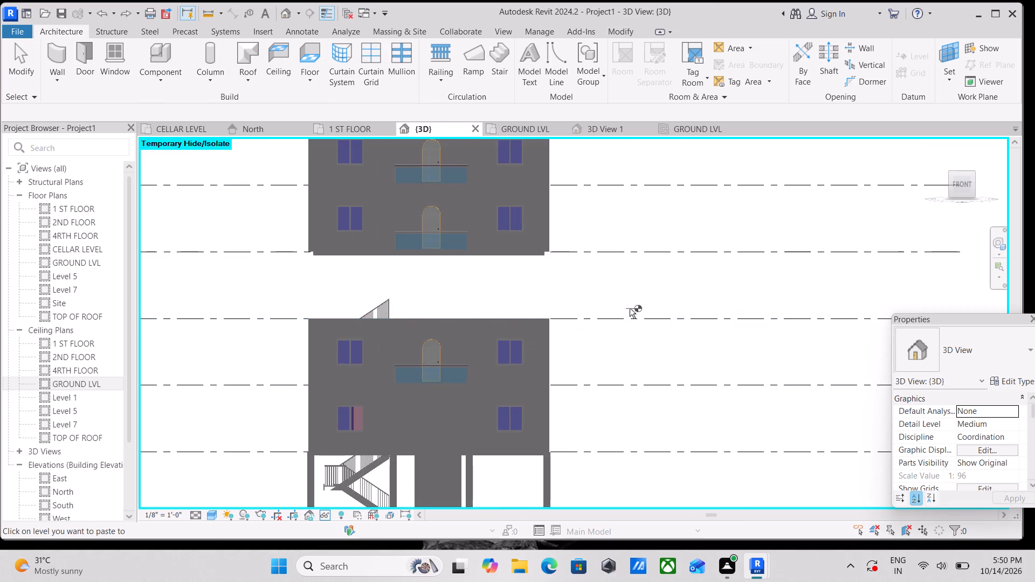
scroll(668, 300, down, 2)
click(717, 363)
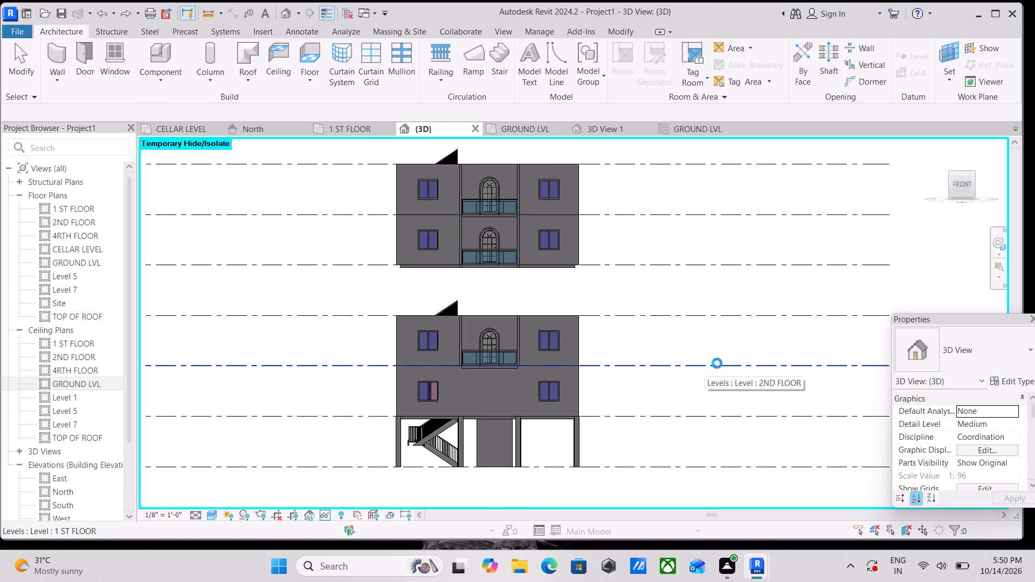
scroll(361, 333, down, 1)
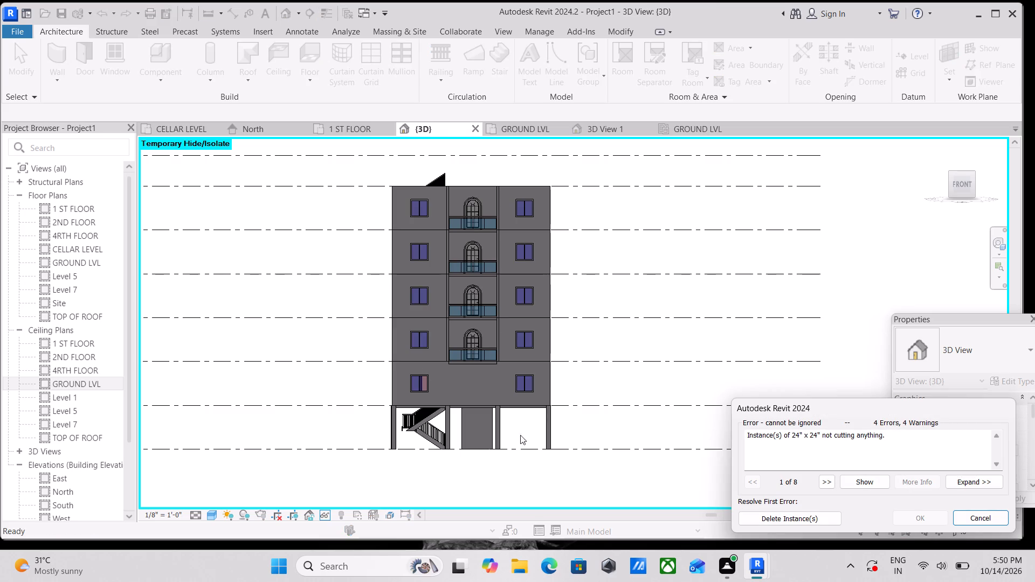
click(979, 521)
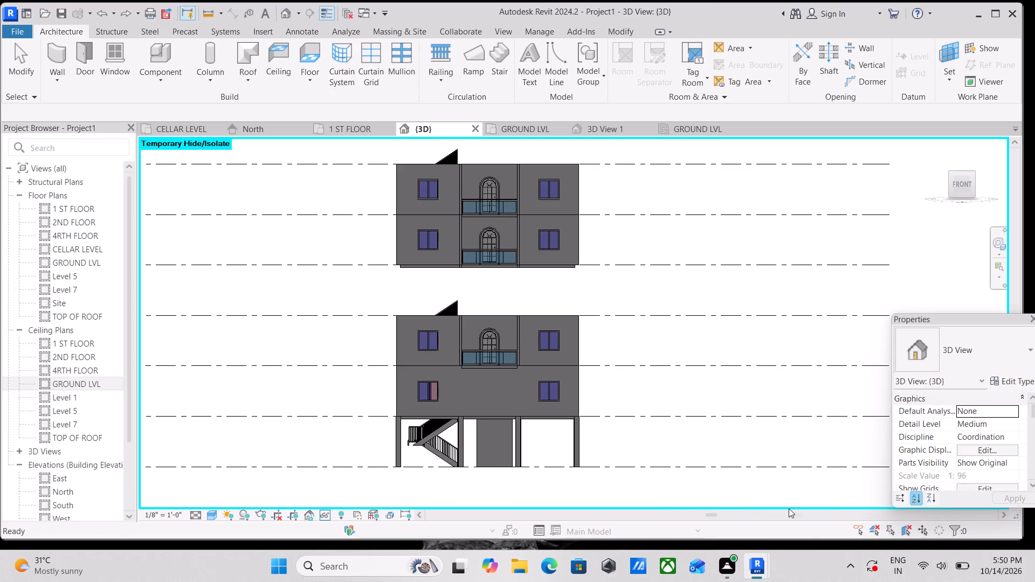
Undo the paste of the topmost storey, between the 4RTH FLOOR and 5th floor levels.
key(ctrl+z)
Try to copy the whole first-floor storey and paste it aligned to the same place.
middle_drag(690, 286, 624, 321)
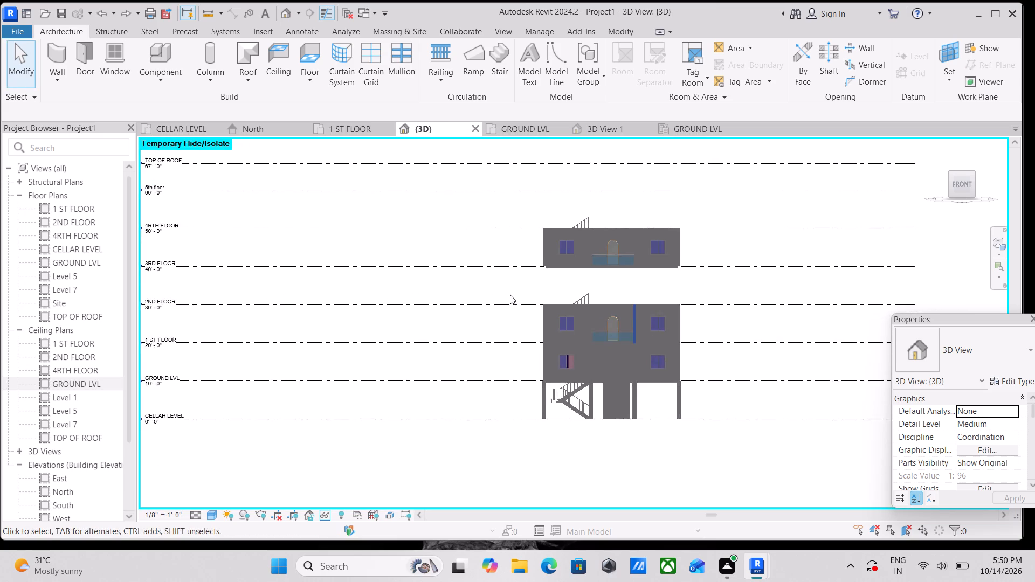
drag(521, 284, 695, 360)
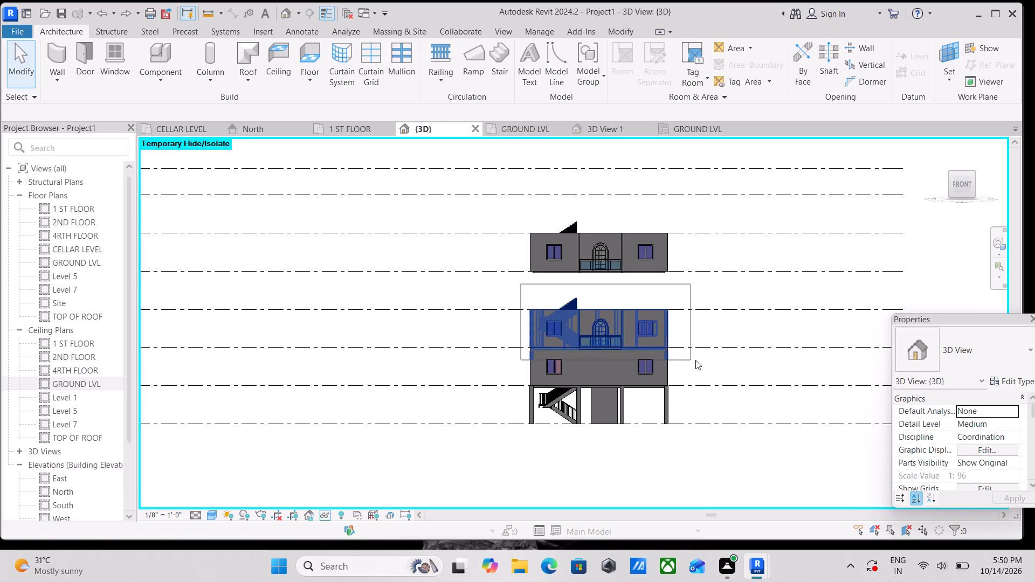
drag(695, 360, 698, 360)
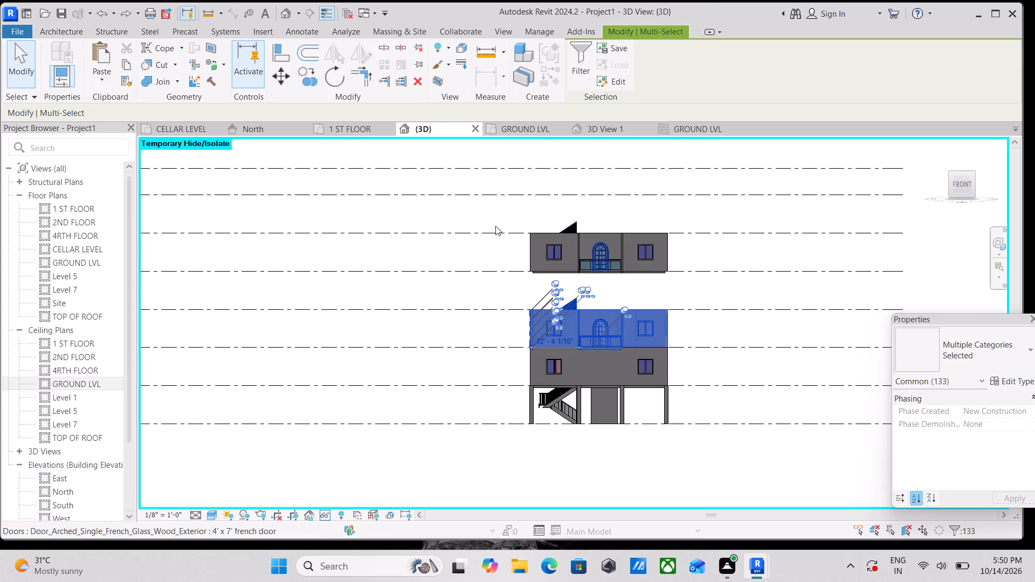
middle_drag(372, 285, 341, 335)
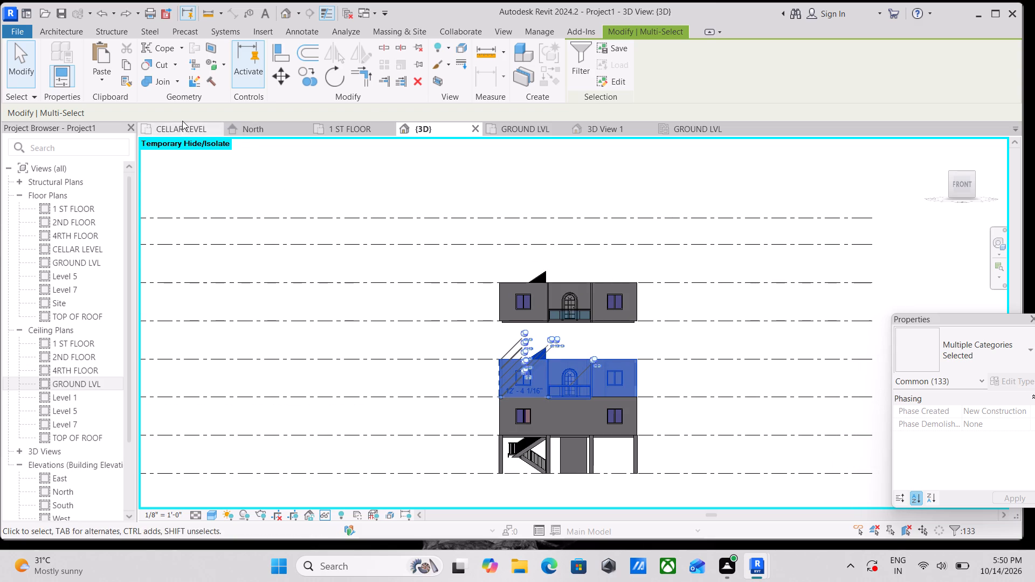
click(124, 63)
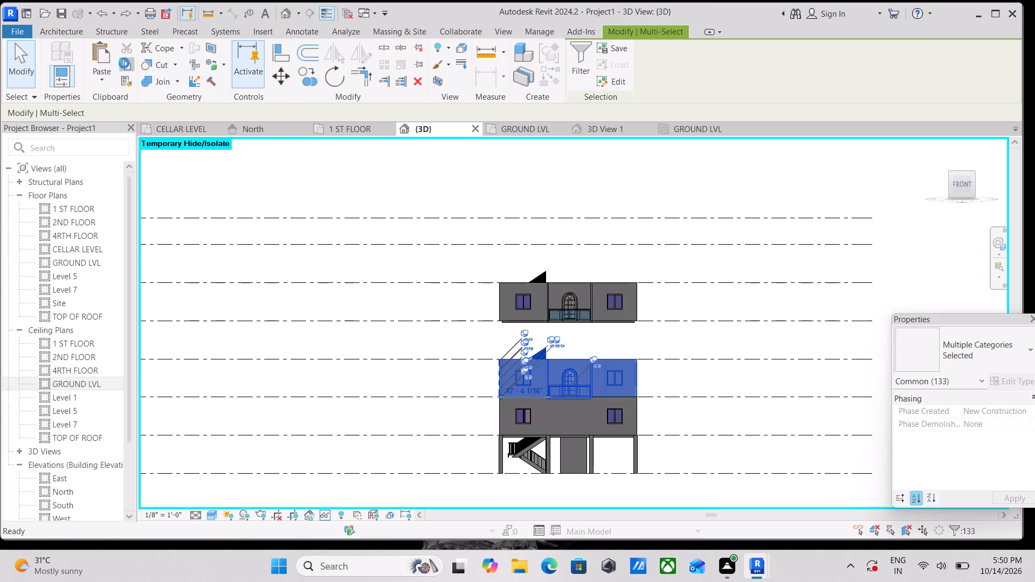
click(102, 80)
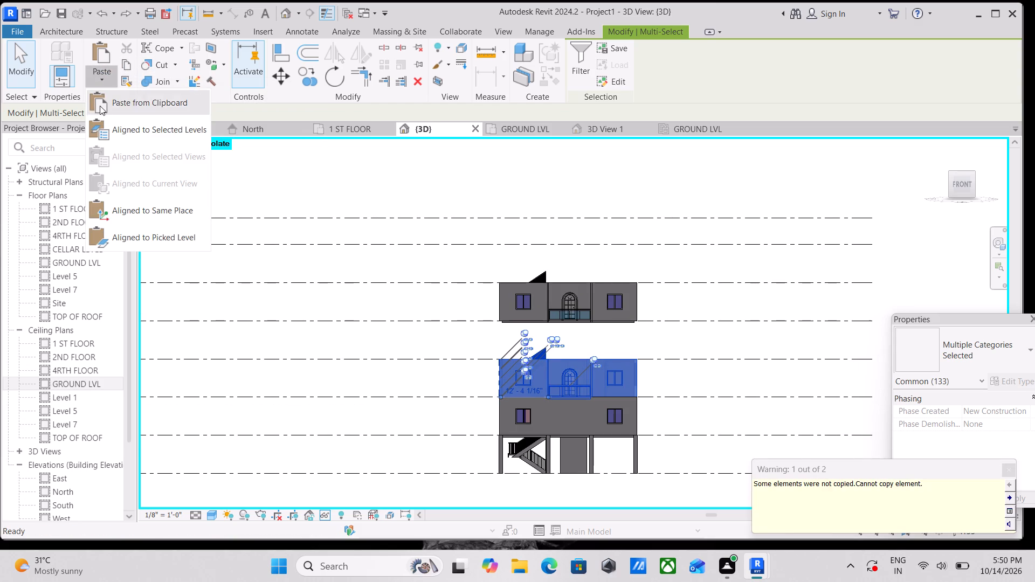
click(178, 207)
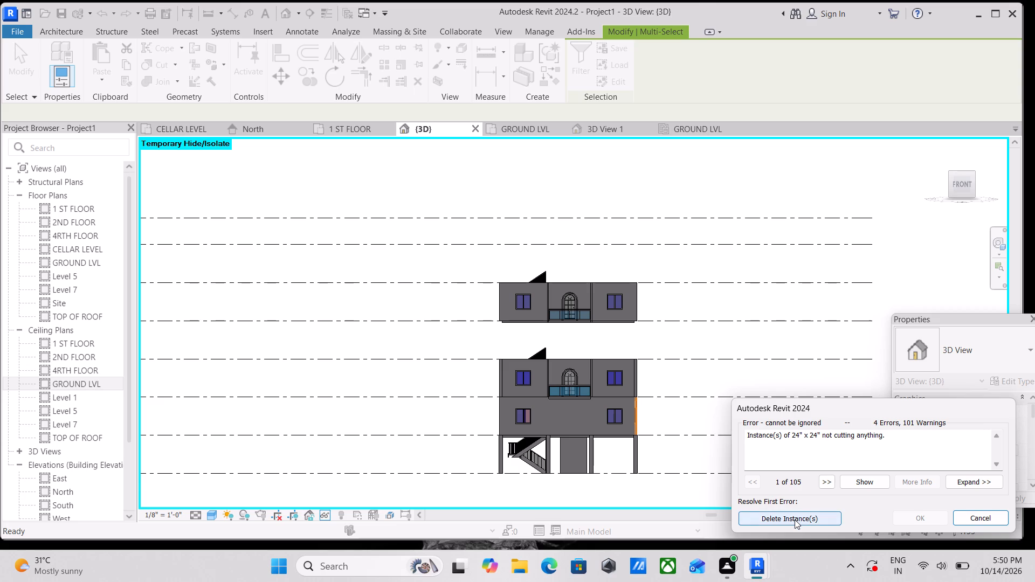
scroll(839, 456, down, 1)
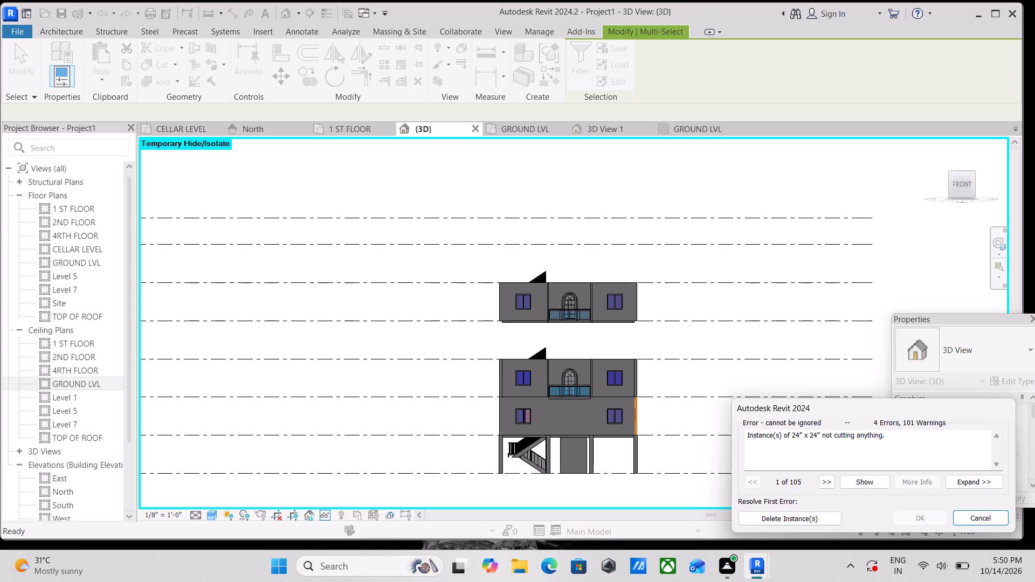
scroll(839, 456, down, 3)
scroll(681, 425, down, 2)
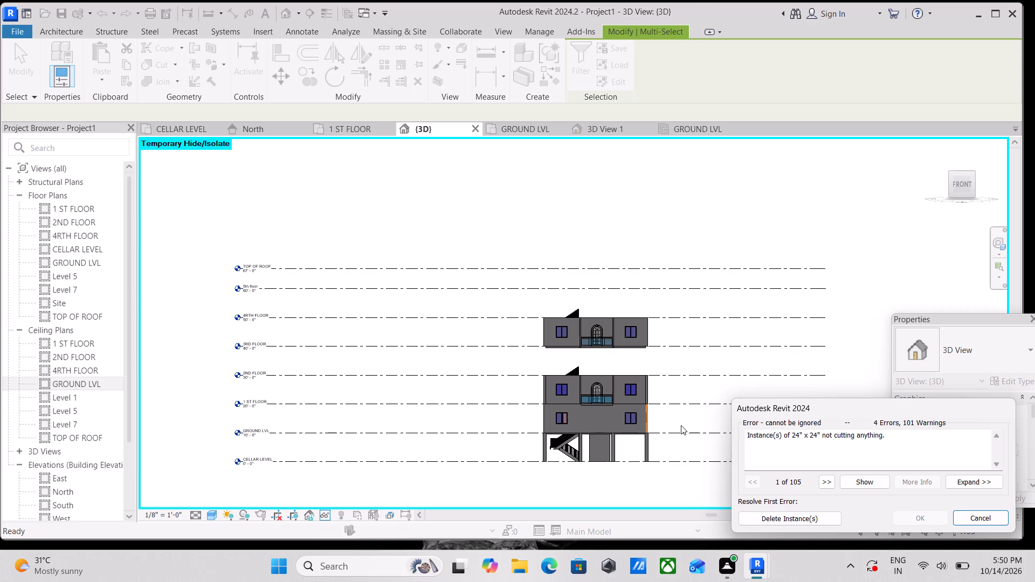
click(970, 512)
Examine the pasted storey and the gap beneath it against the floor levels, viewing the building from its right side.
scroll(644, 361, down, 1)
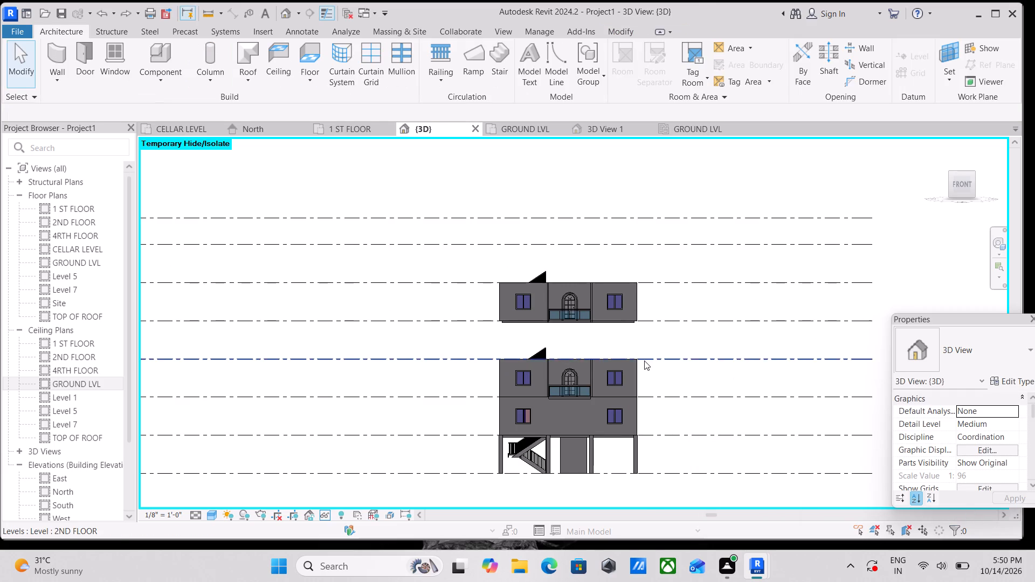
scroll(663, 362, down, 2)
shift+middle_drag(663, 380, 547, 392)
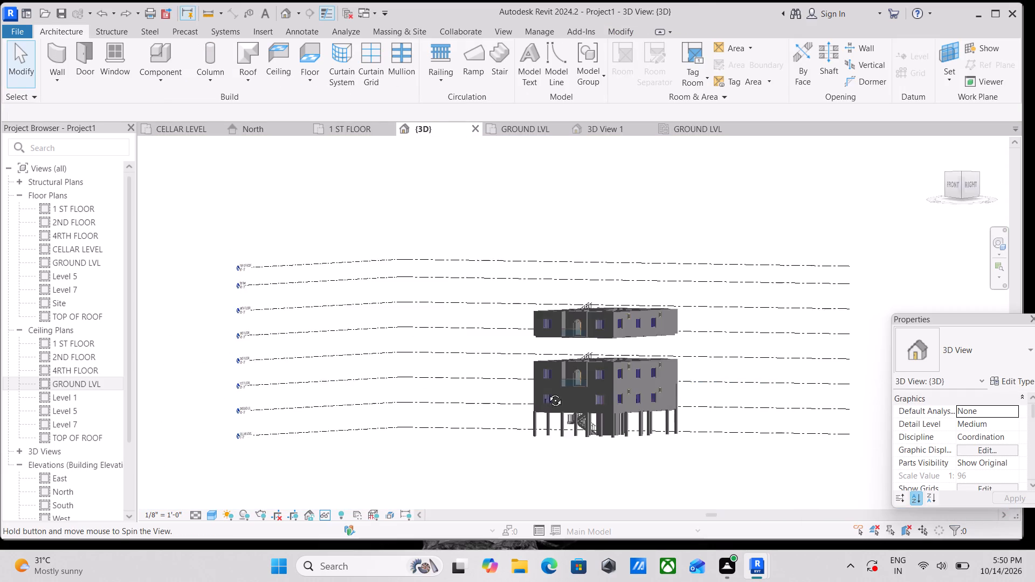
shift+middle_drag(547, 392, 464, 398)
scroll(571, 378, up, 3)
scroll(500, 370, up, 3)
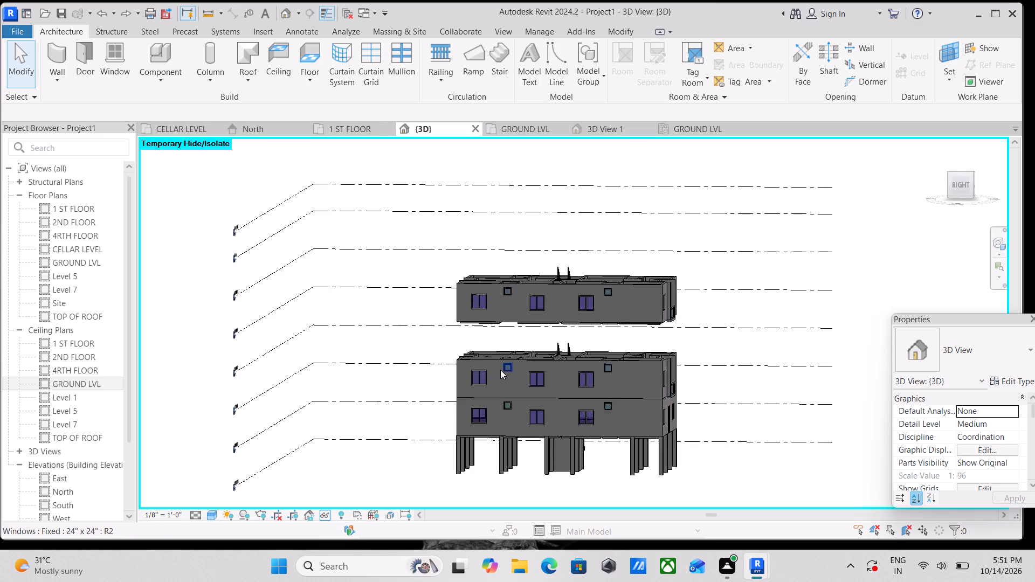
click(957, 184)
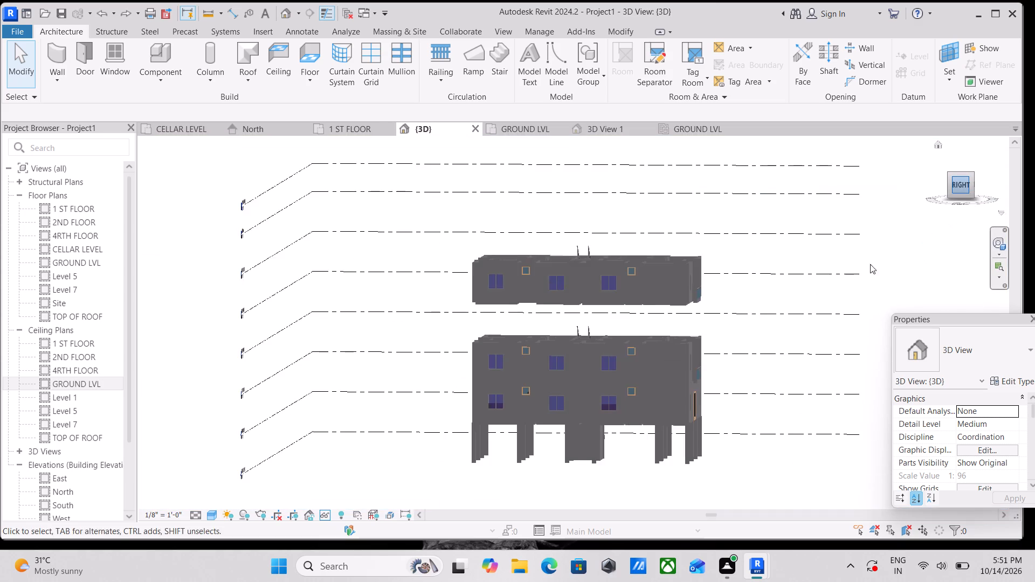
scroll(581, 352, up, 3)
scroll(537, 329, up, 6)
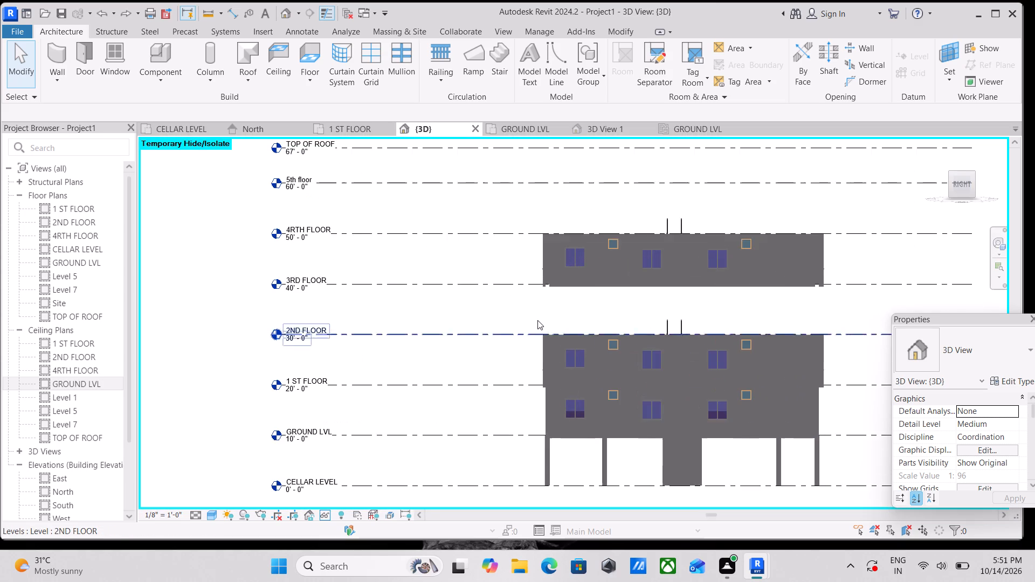
scroll(538, 347, up, 3)
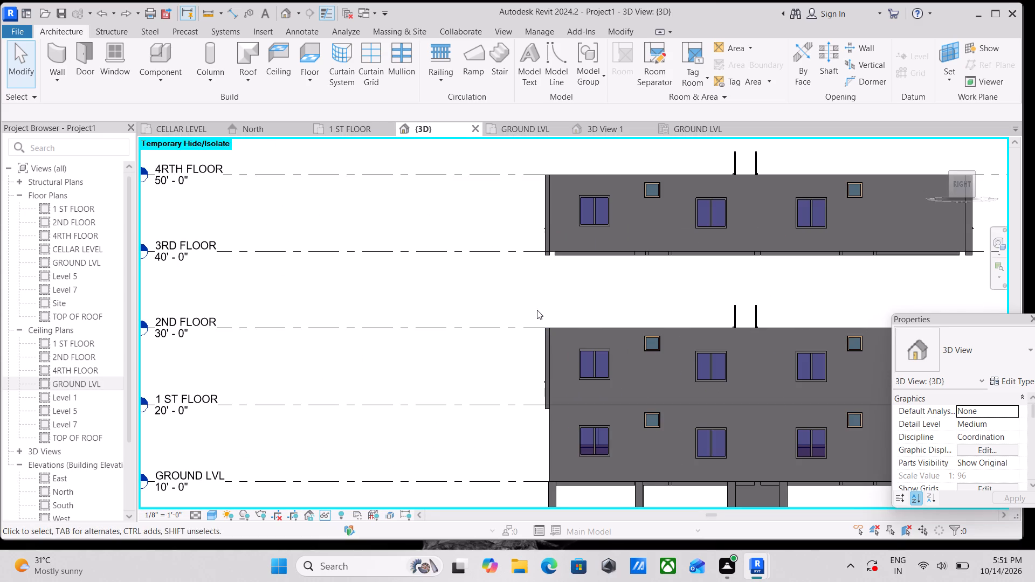
scroll(537, 310, down, 1)
middle_drag(537, 310, 491, 280)
scroll(526, 272, down, 1)
middle_drag(526, 272, 527, 310)
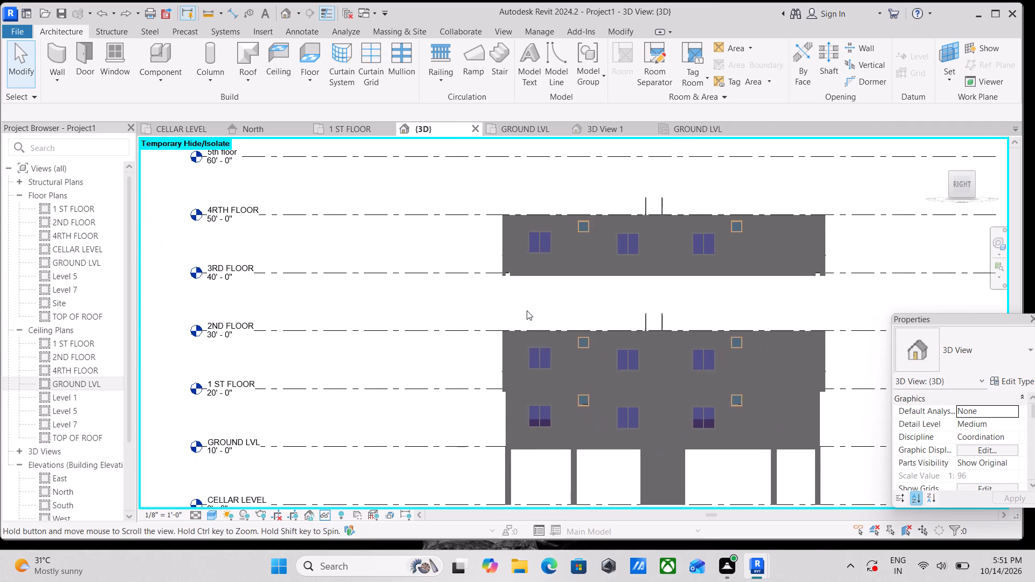
Undo the paste of the remaining detached storey, between the 3RD FLOOR and 4RTH FLOOR levels.
key(ctrl+z)
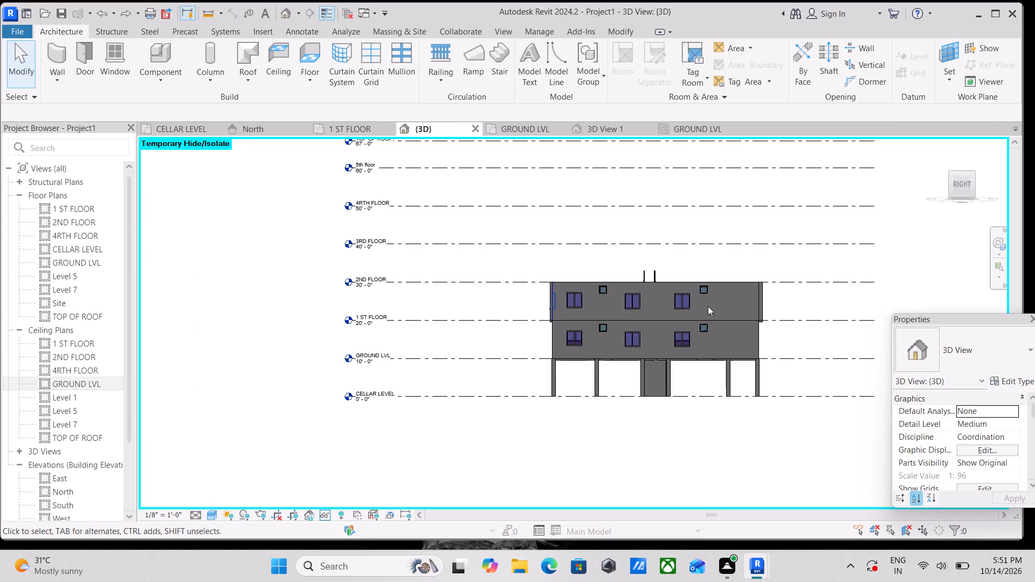
Examine the building against the floor levels from its right side and its back.
shift+middle_drag(734, 318, 540, 369)
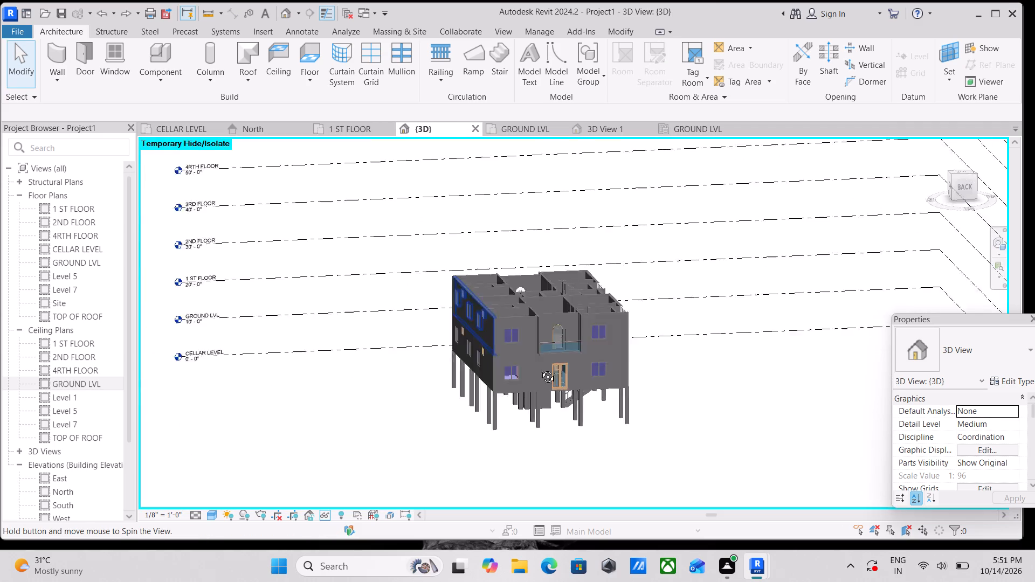
shift+middle_drag(540, 369, 526, 331)
click(950, 186)
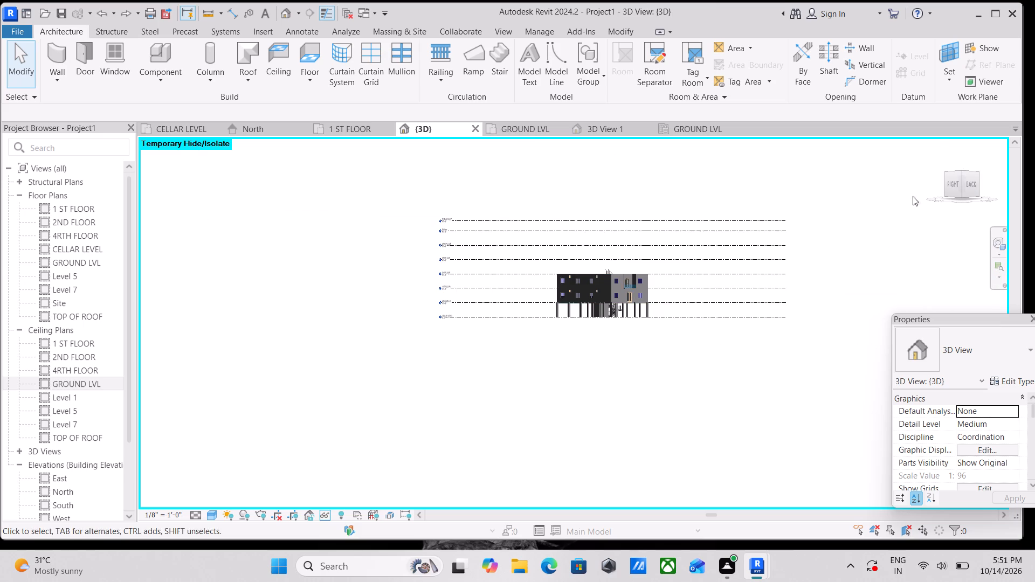
click(955, 187)
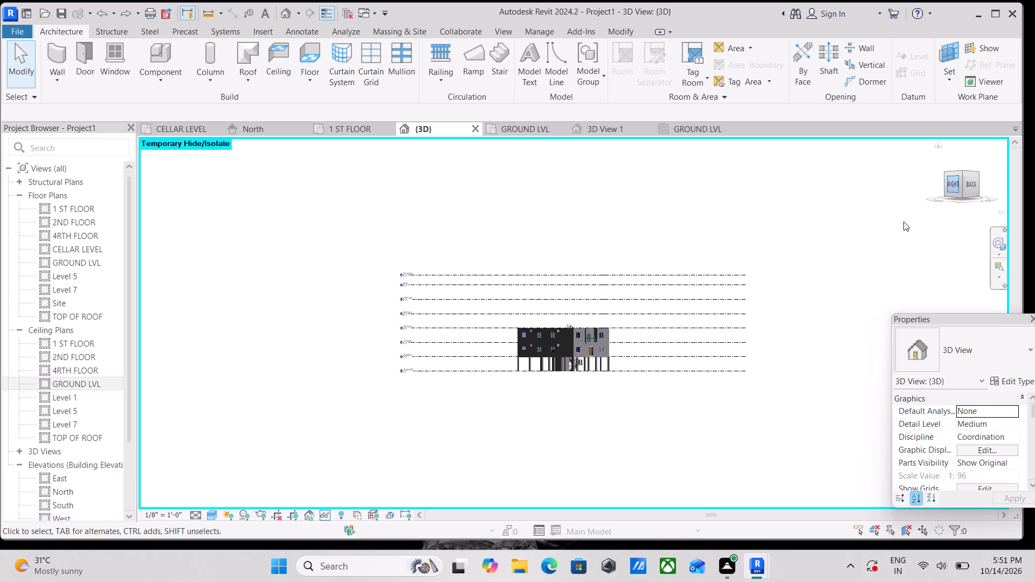
scroll(595, 344, up, 5)
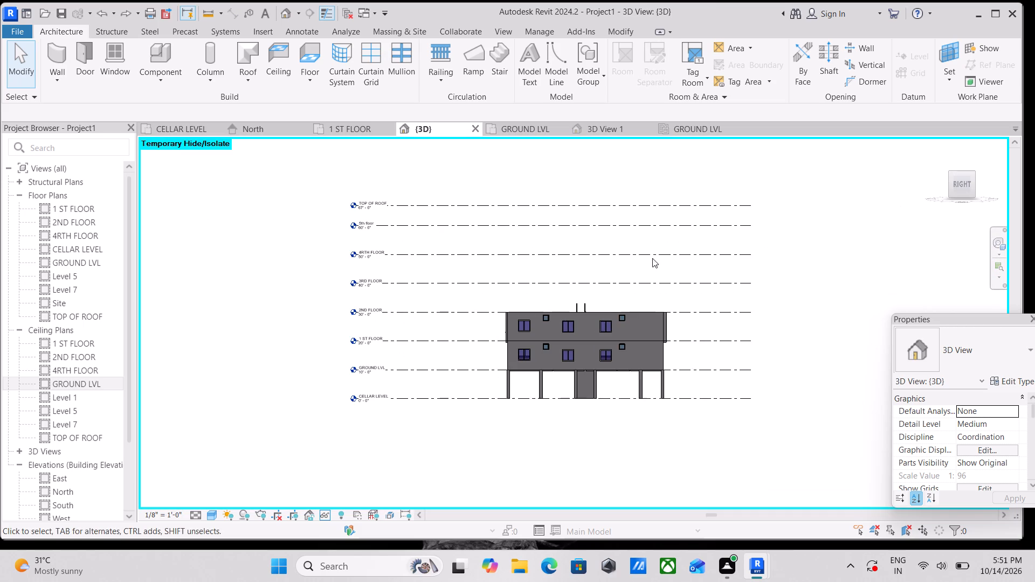
scroll(483, 315, up, 4)
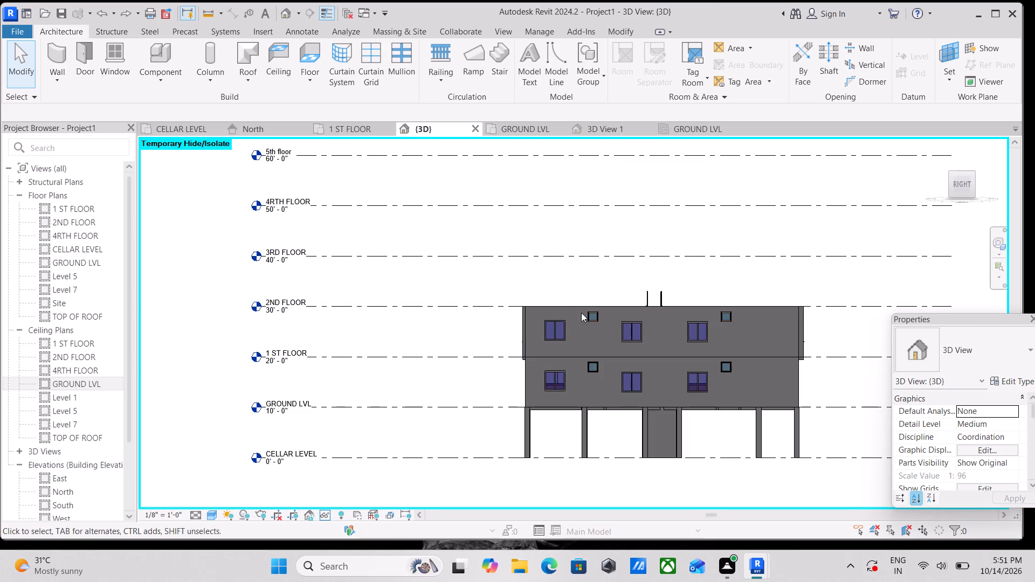
click(980, 182)
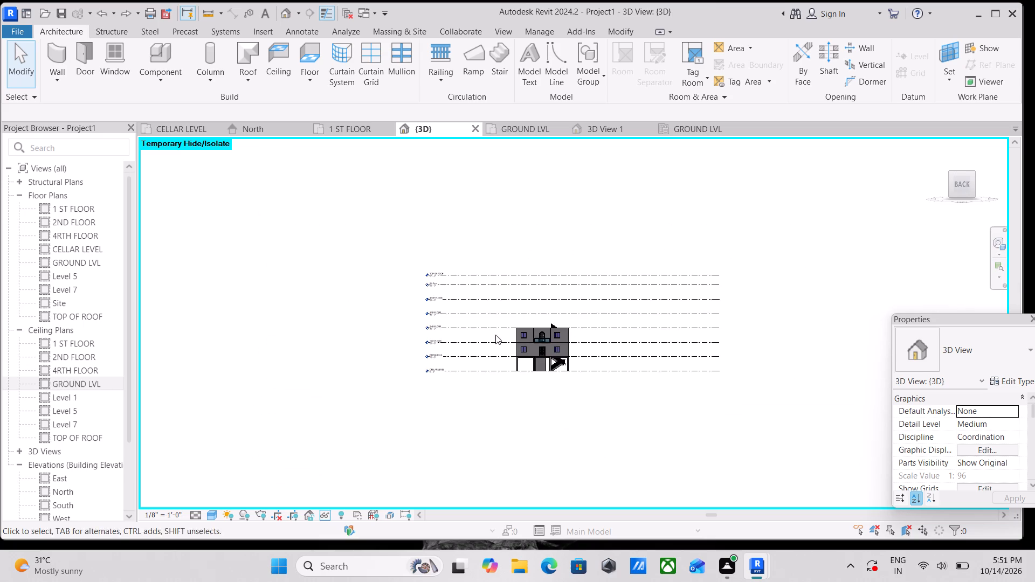
scroll(484, 342, up, 6)
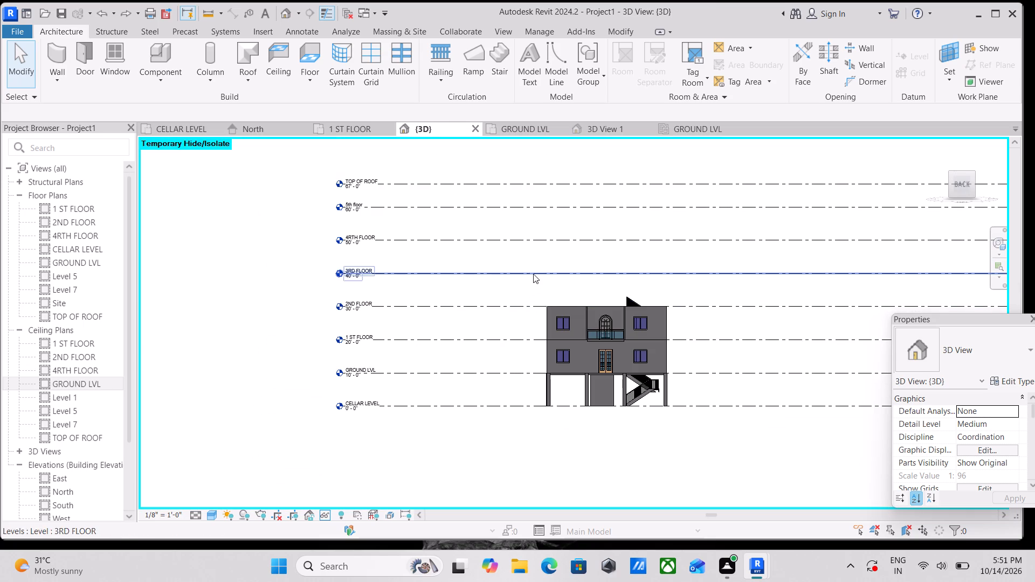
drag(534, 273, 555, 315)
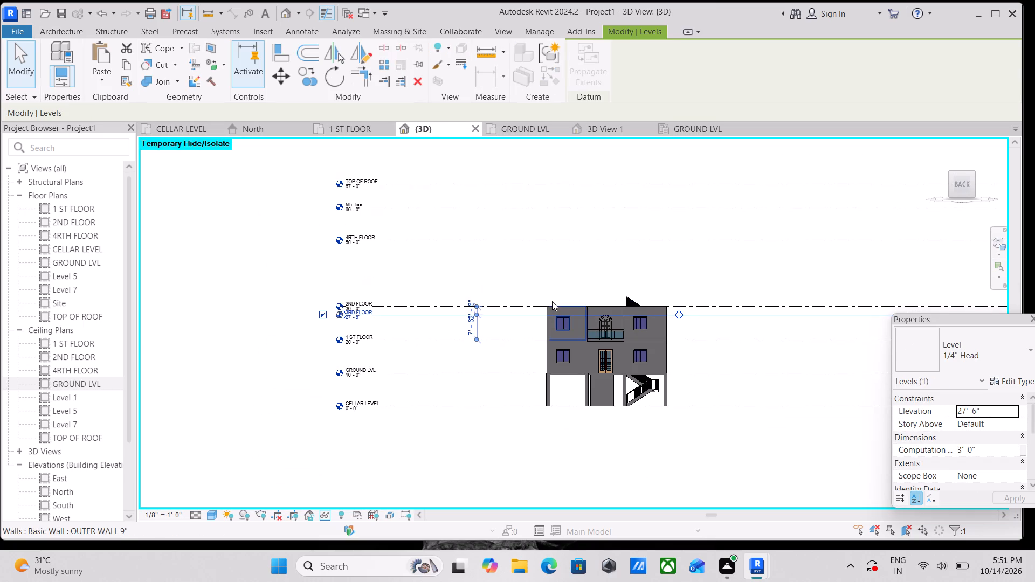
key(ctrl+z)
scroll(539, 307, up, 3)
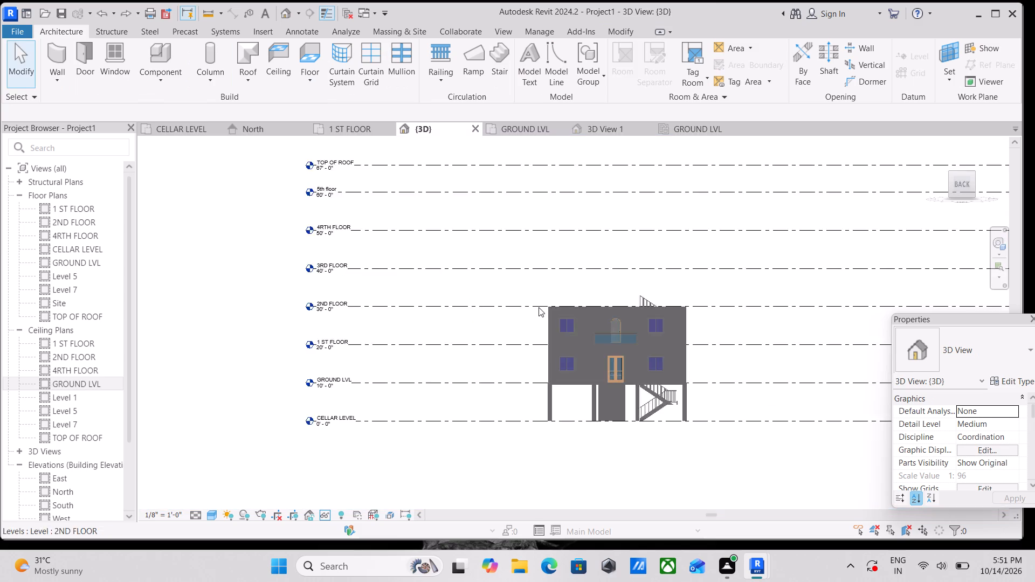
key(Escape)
Copy the whole storey between the 1 ST FLOOR and 2ND FLOOR levels and paste it aligned to the picked 1 ST FLOOR level.
scroll(543, 305, up, 3)
scroll(551, 295, down, 5)
scroll(536, 281, up, 2)
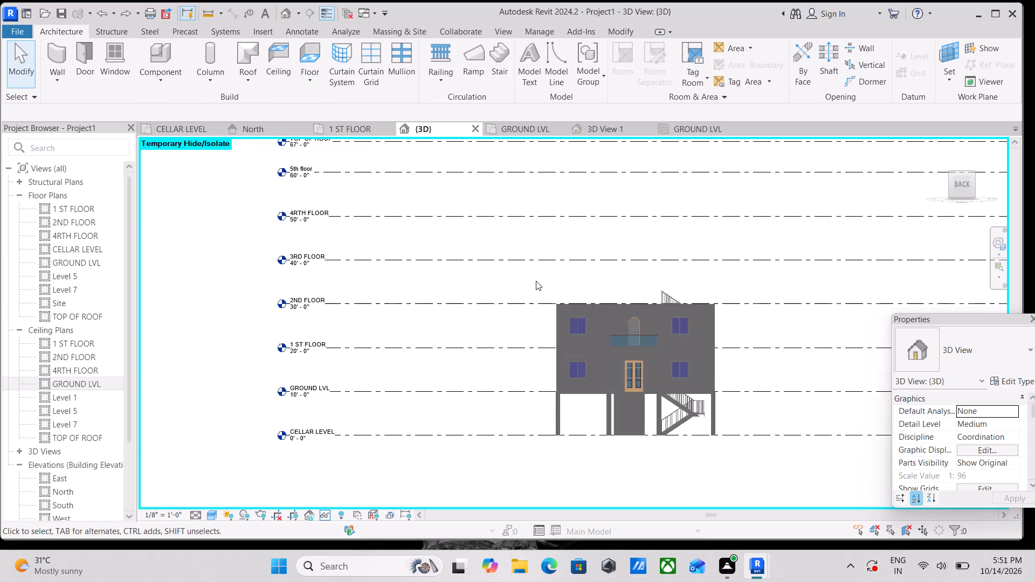
scroll(536, 281, up, 1)
drag(540, 281, 758, 372)
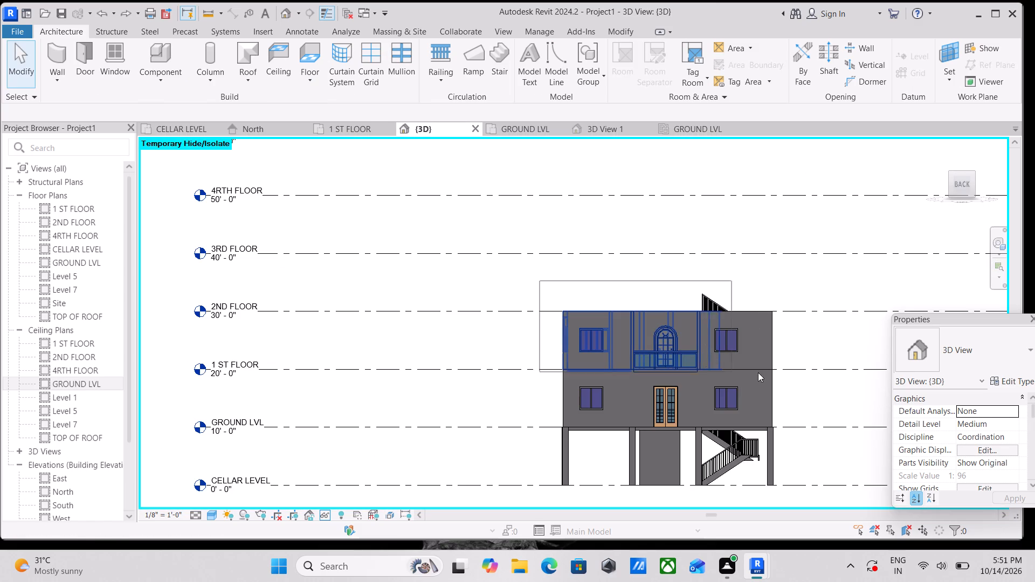
drag(758, 372, 806, 386)
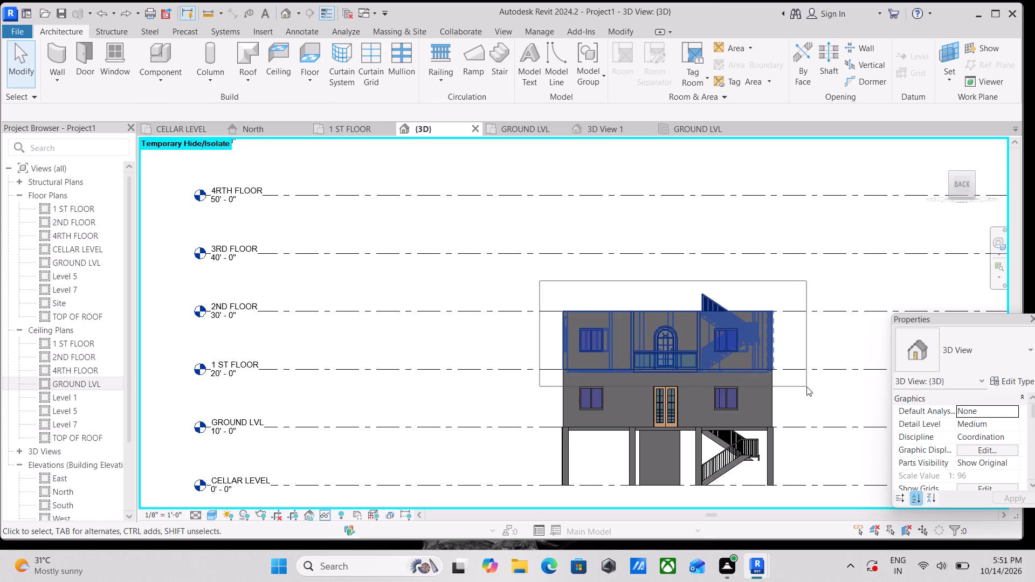
scroll(574, 337, up, 1)
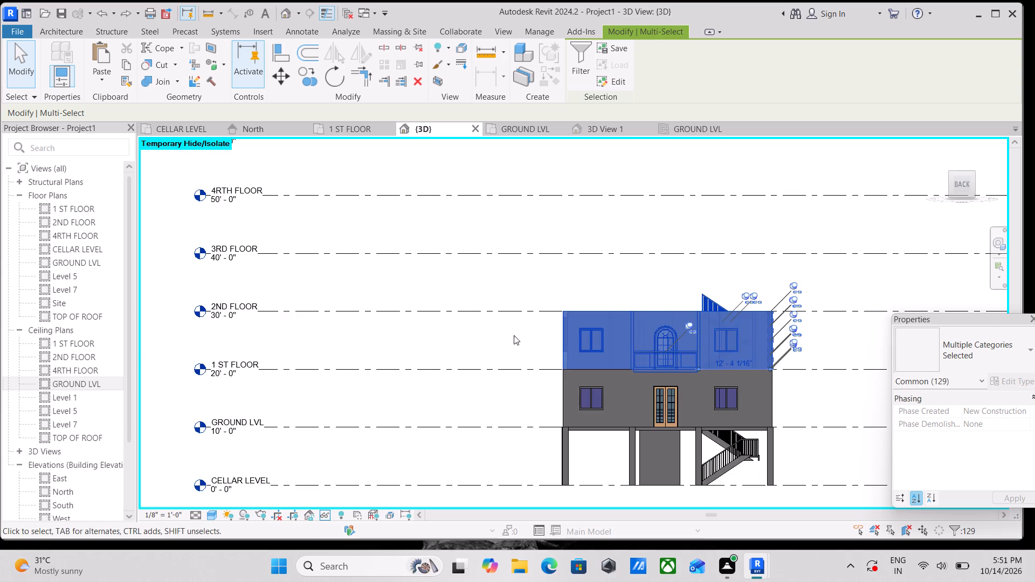
middle_drag(508, 340, 515, 365)
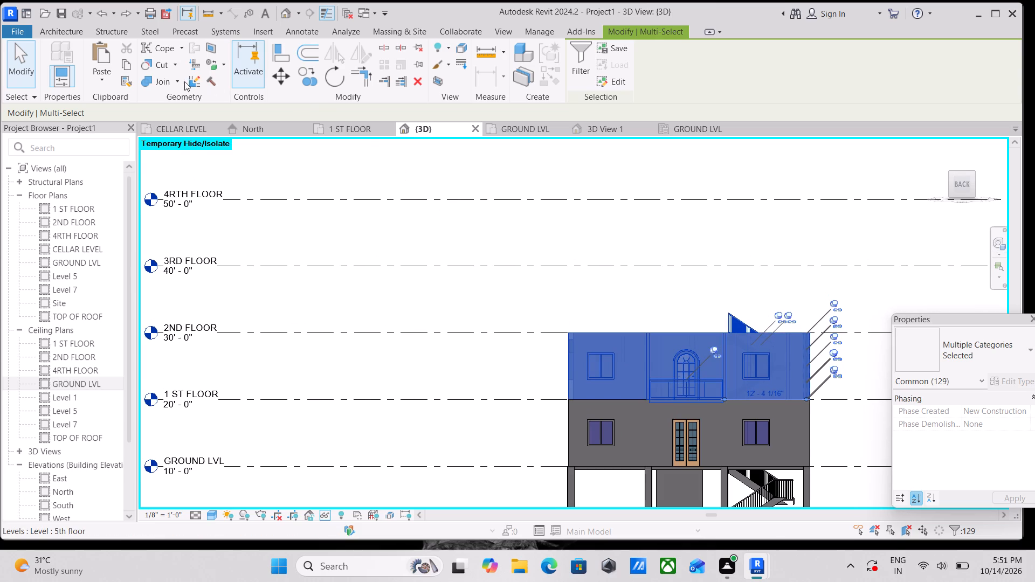
click(122, 63)
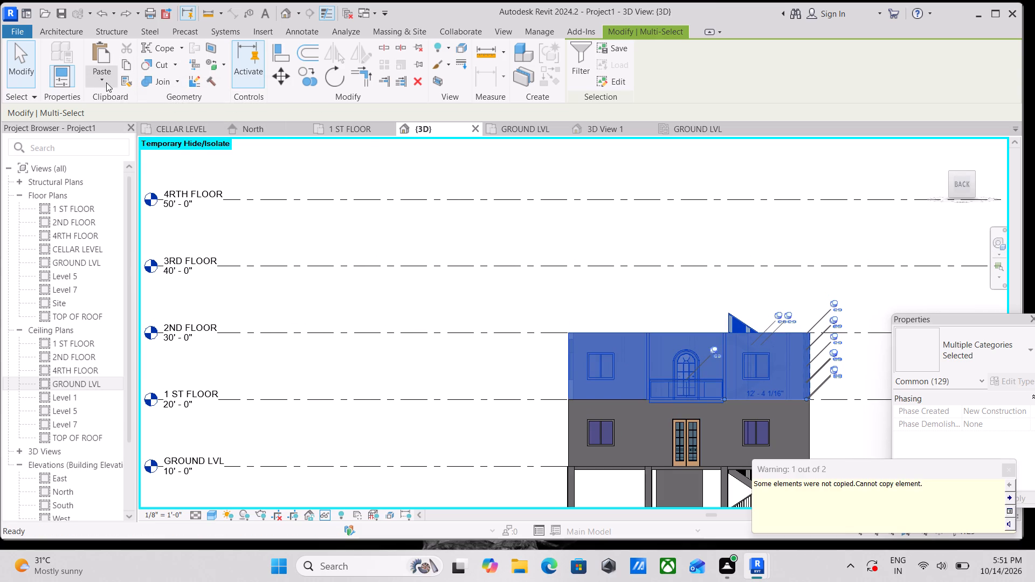
click(106, 82)
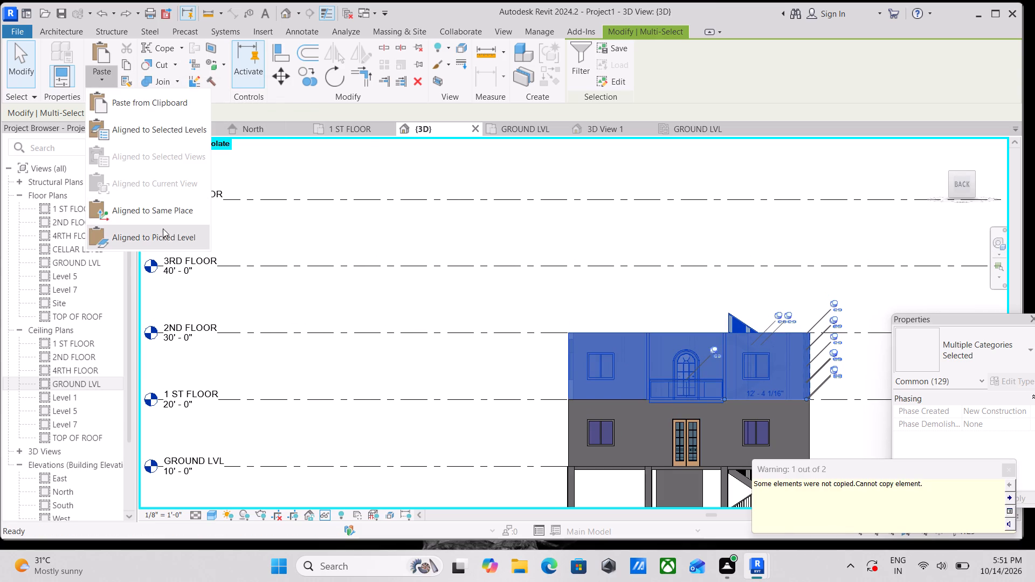
click(177, 233)
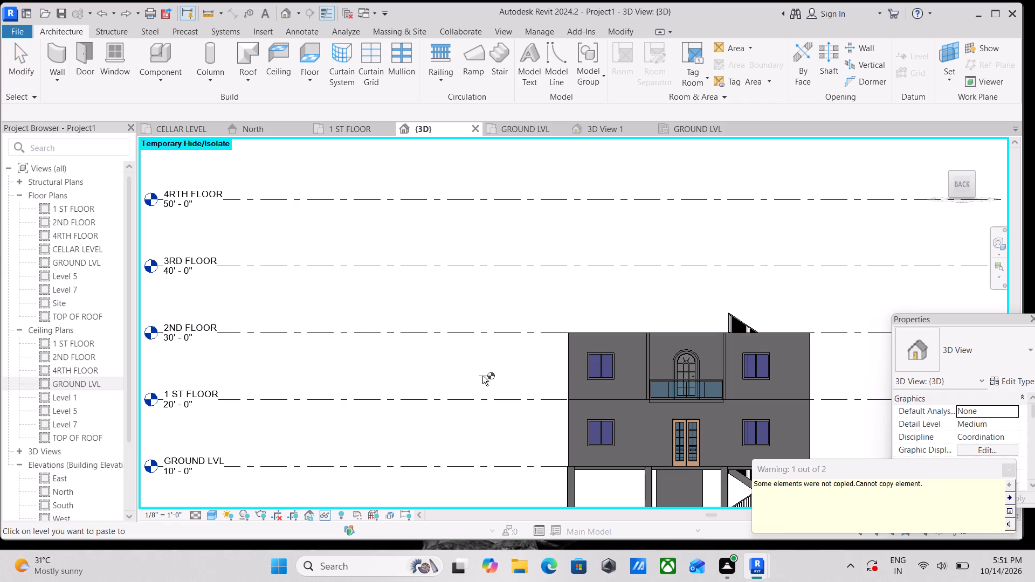
click(481, 398)
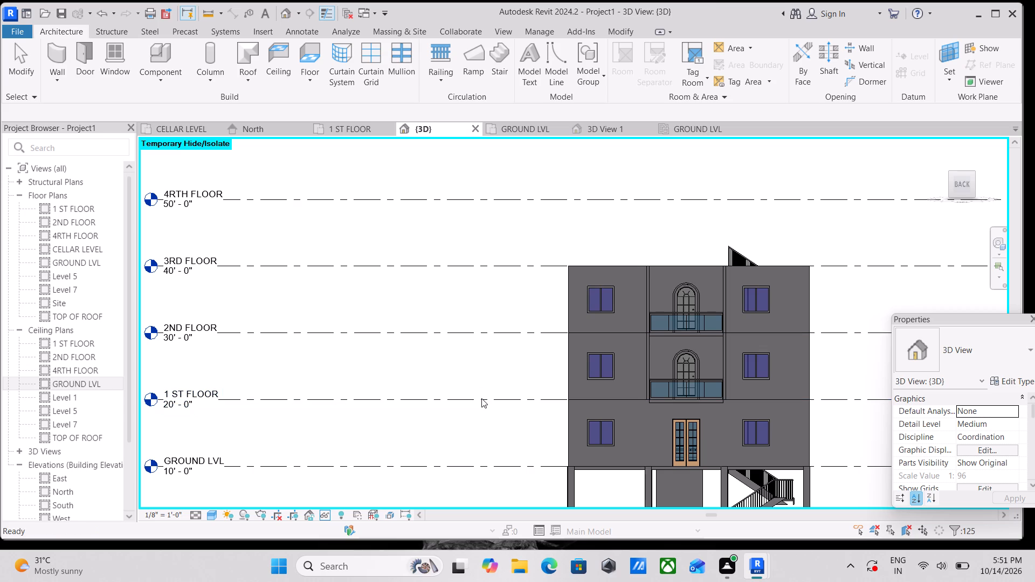
scroll(558, 387, down, 1)
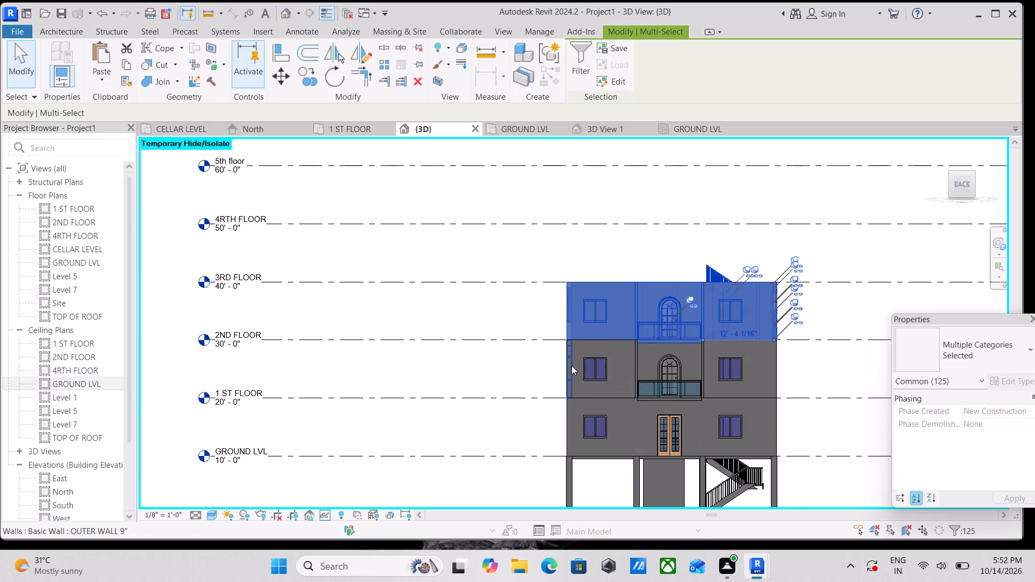
key(Escape)
Examine the stacking of the pasted storey around the building's back and left sides.
scroll(626, 323, down, 2)
middle_drag(598, 278, 571, 282)
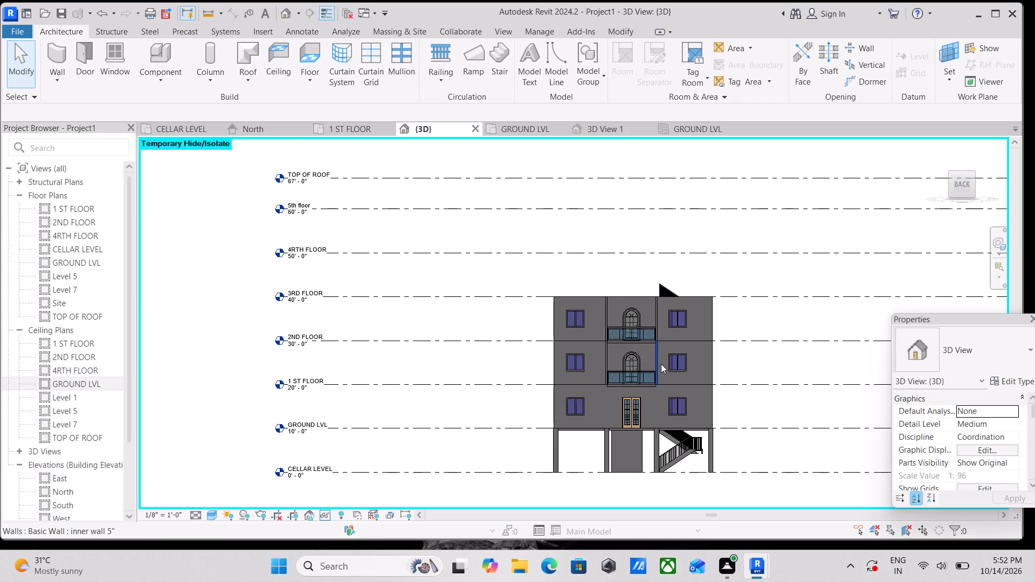
shift+middle_drag(663, 366, 581, 384)
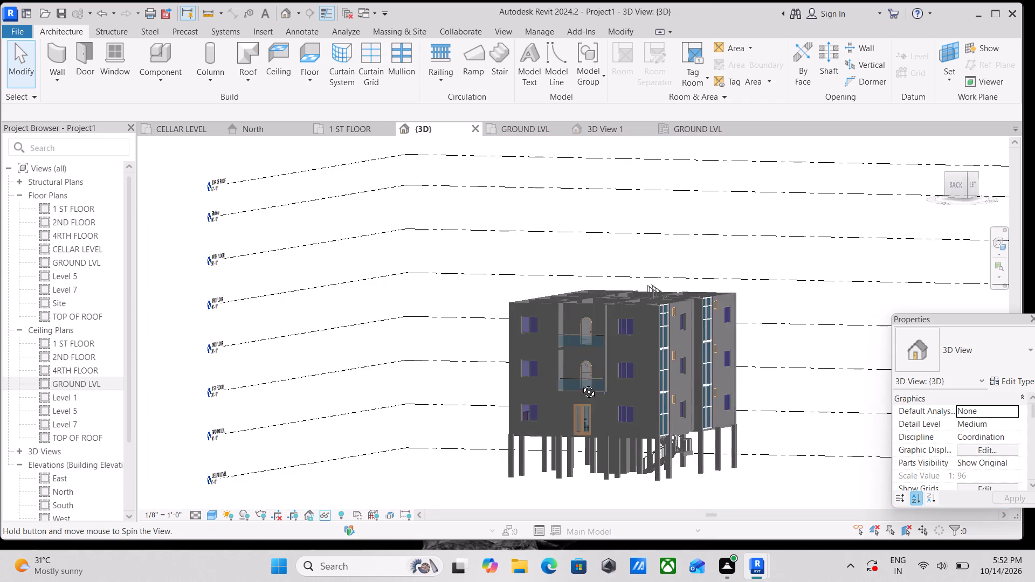
shift+middle_drag(581, 384, 517, 382)
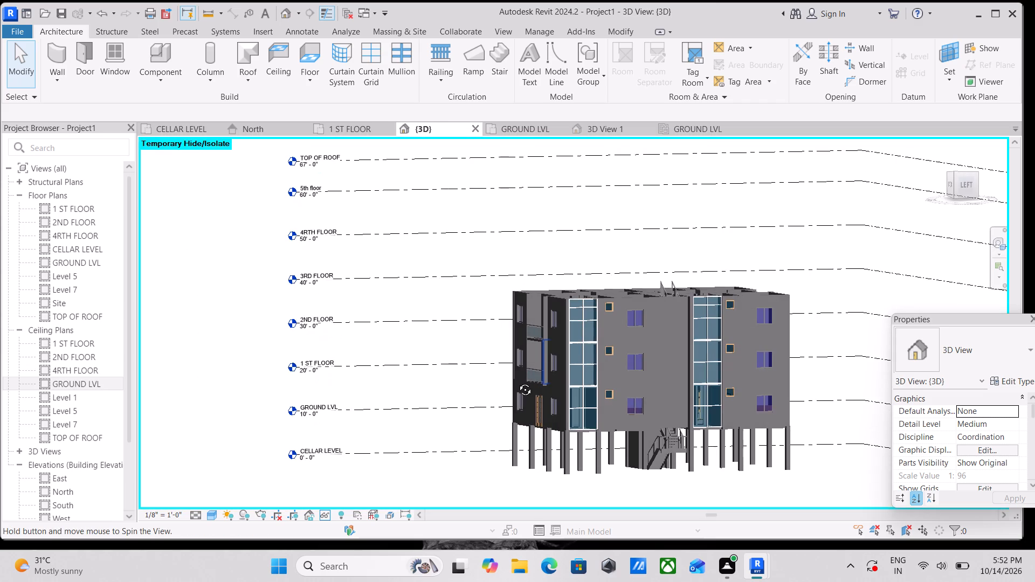
shift+middle_drag(517, 382, 689, 405)
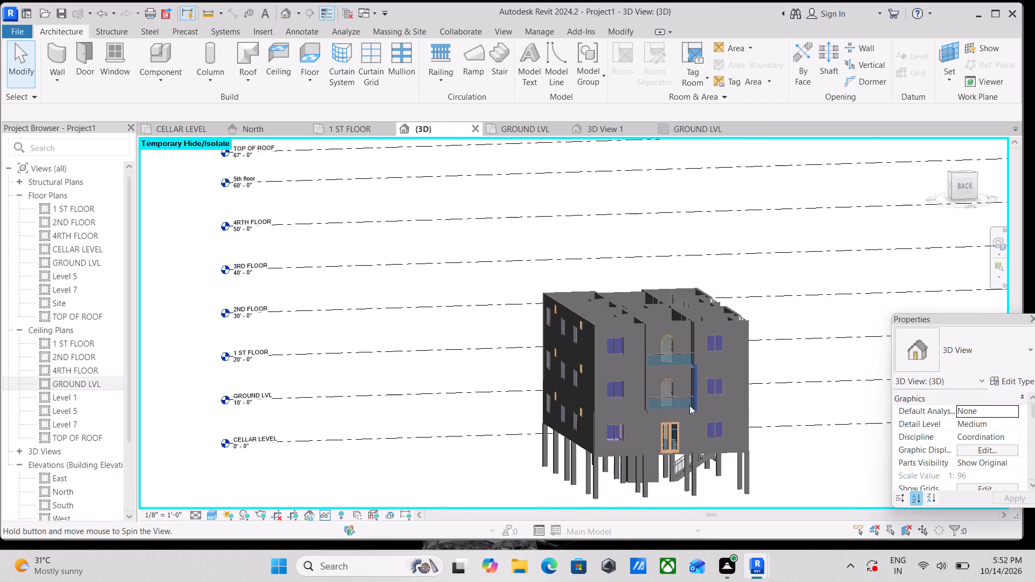
click(967, 187)
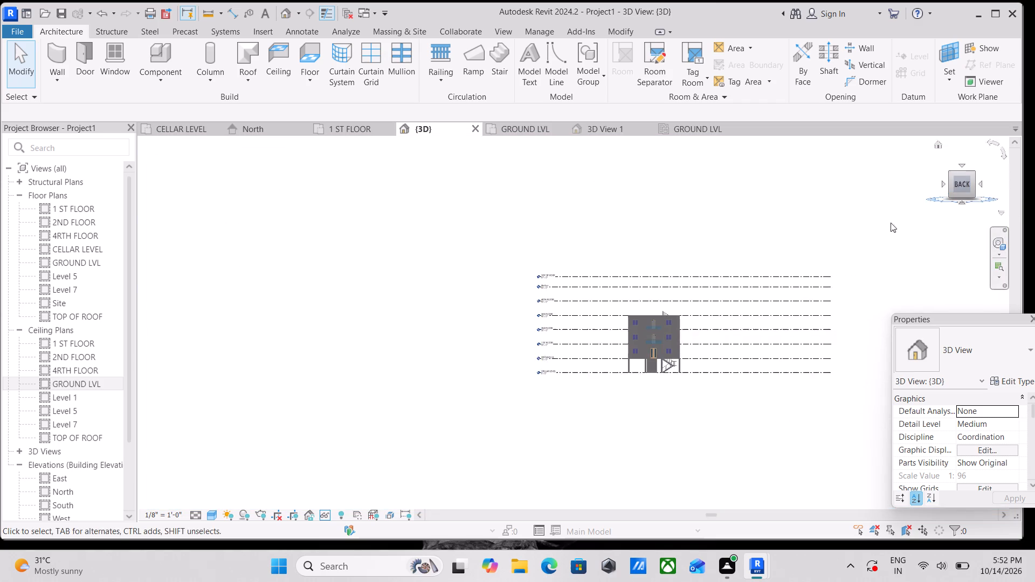
scroll(563, 380, up, 3)
scroll(489, 281, up, 4)
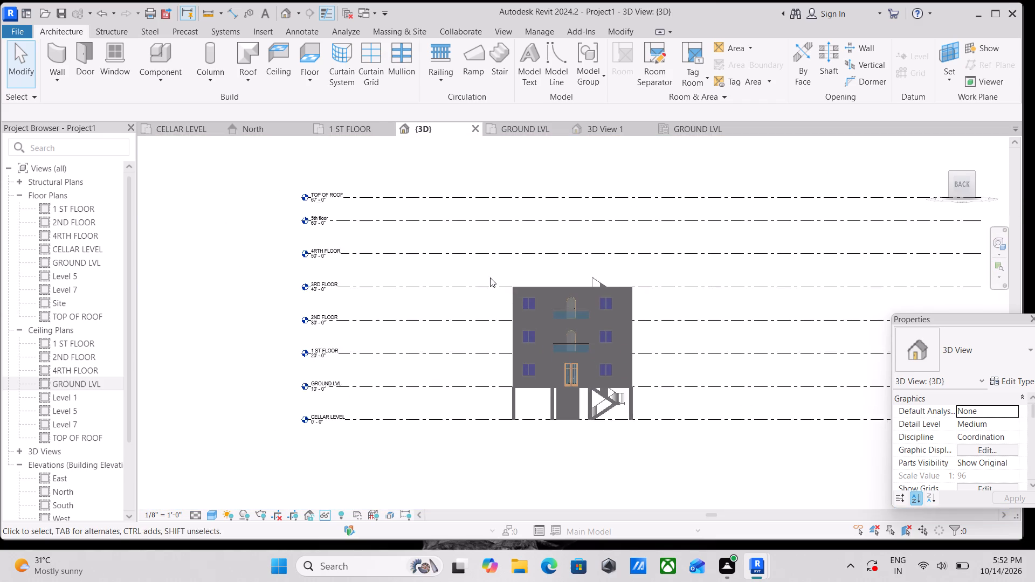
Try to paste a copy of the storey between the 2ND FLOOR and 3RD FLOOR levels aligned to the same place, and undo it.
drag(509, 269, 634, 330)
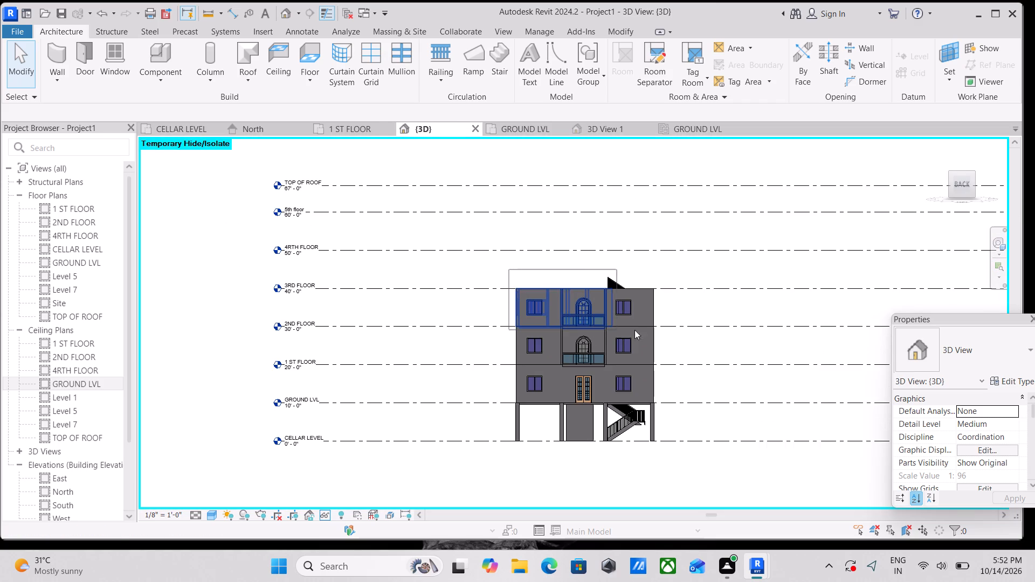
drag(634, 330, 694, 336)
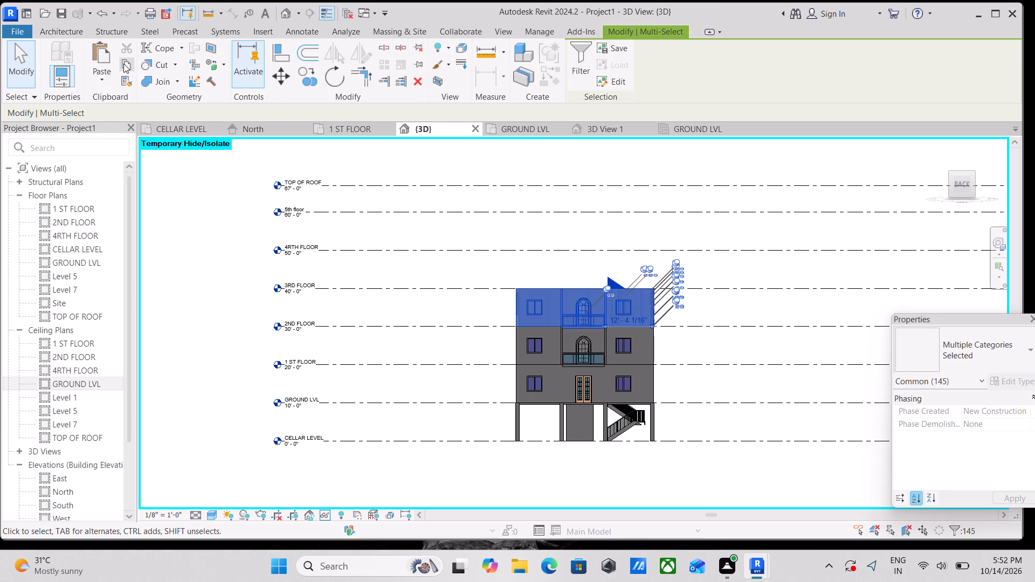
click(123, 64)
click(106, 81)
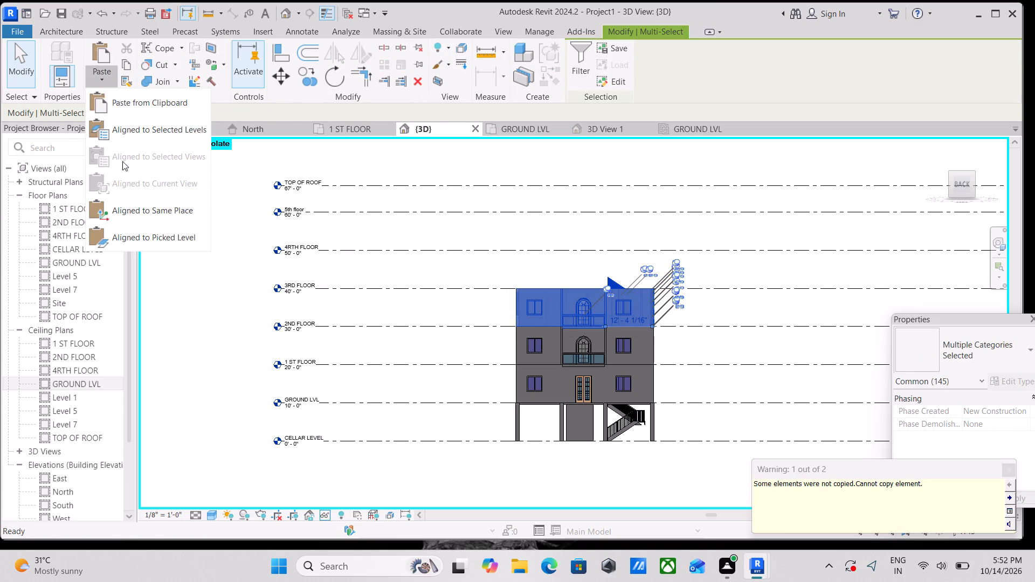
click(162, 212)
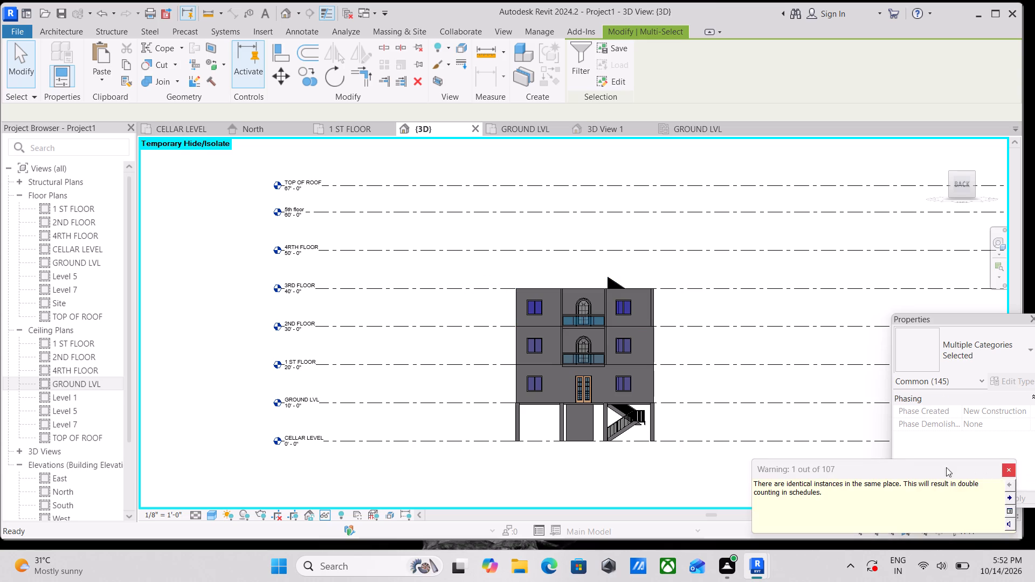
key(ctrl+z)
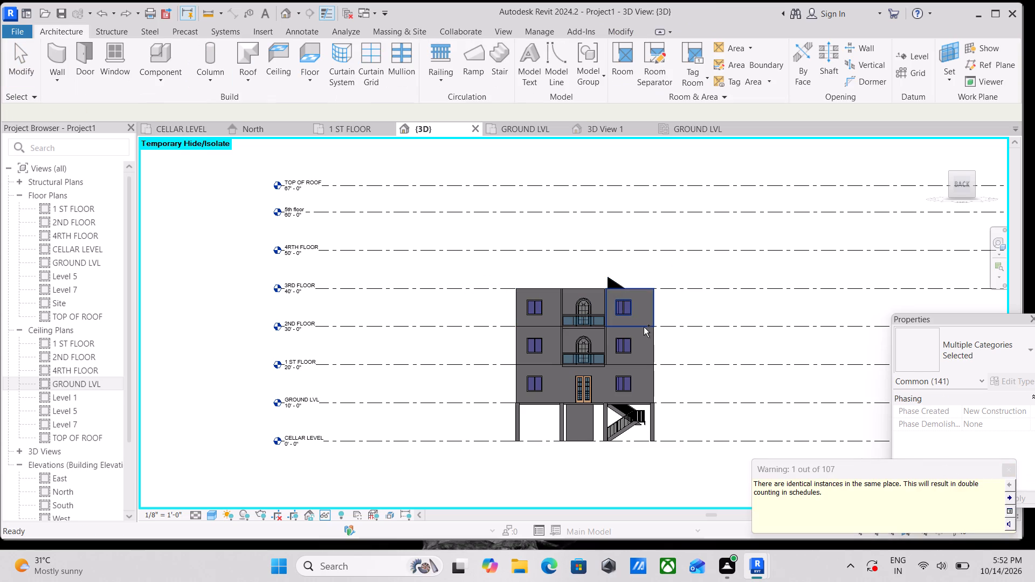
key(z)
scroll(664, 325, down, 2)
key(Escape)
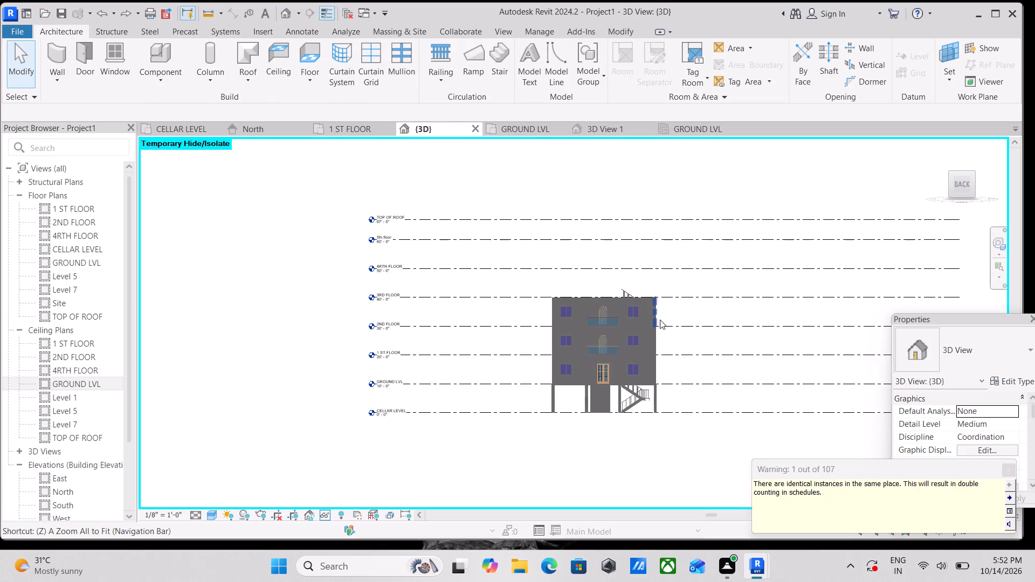
Copy the storey between the 2ND FLOOR and 3RD FLOOR levels, paste it aligned to the picked 2ND FLOOR level, and delete the non-cutting instances.
scroll(657, 317, up, 3)
scroll(522, 292, up, 1)
drag(473, 259, 481, 273)
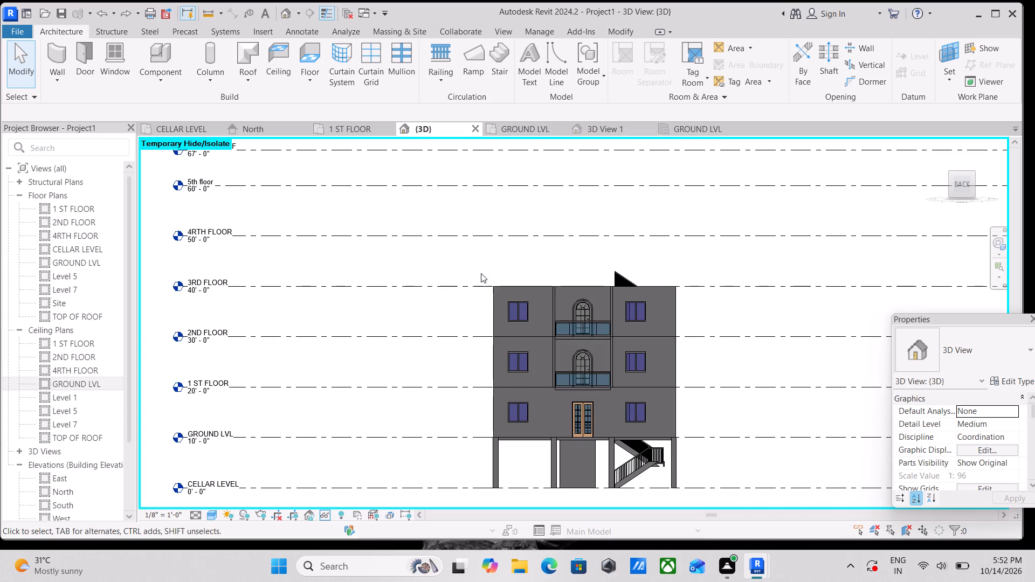
drag(481, 273, 722, 352)
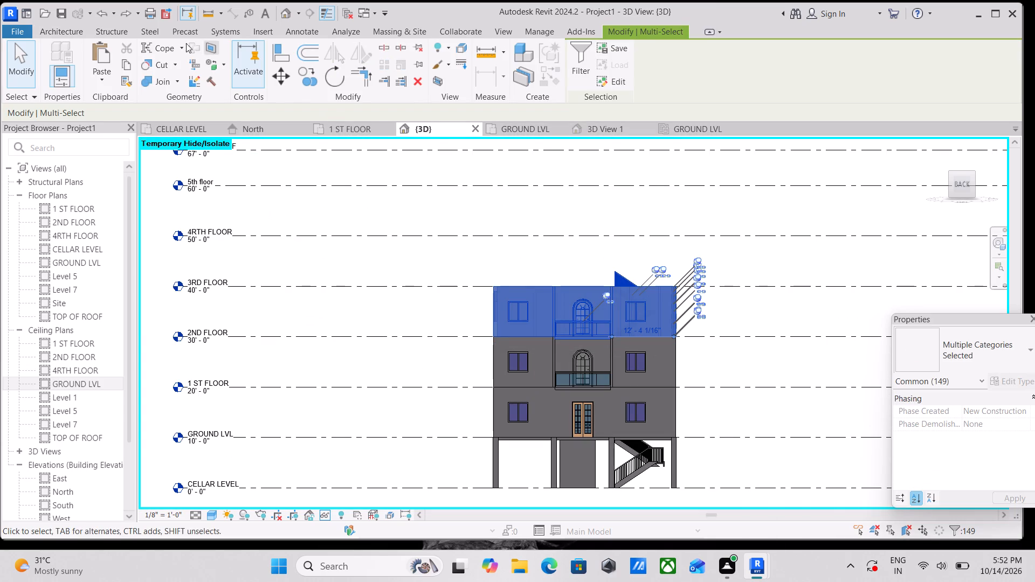
click(125, 62)
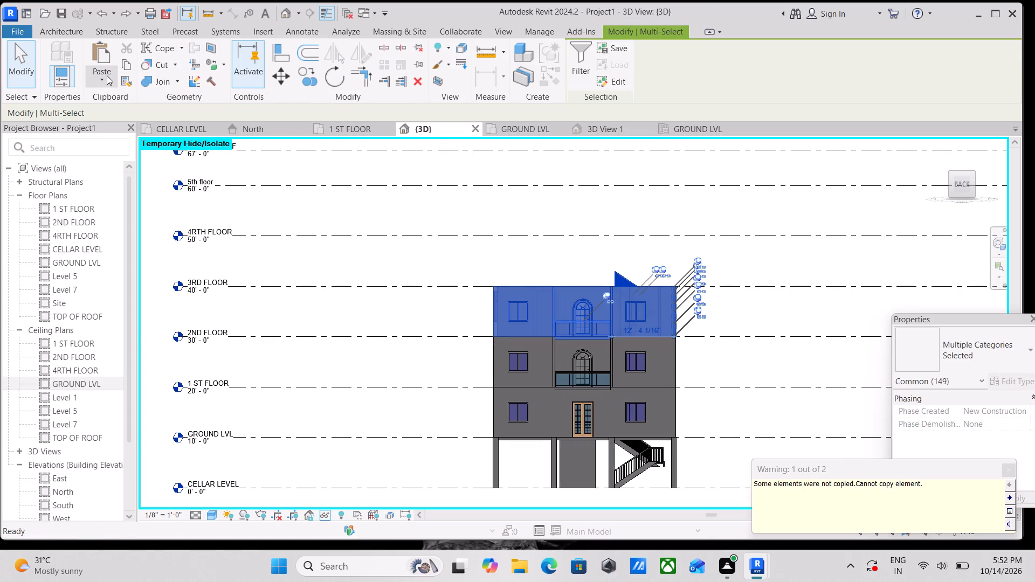
click(107, 75)
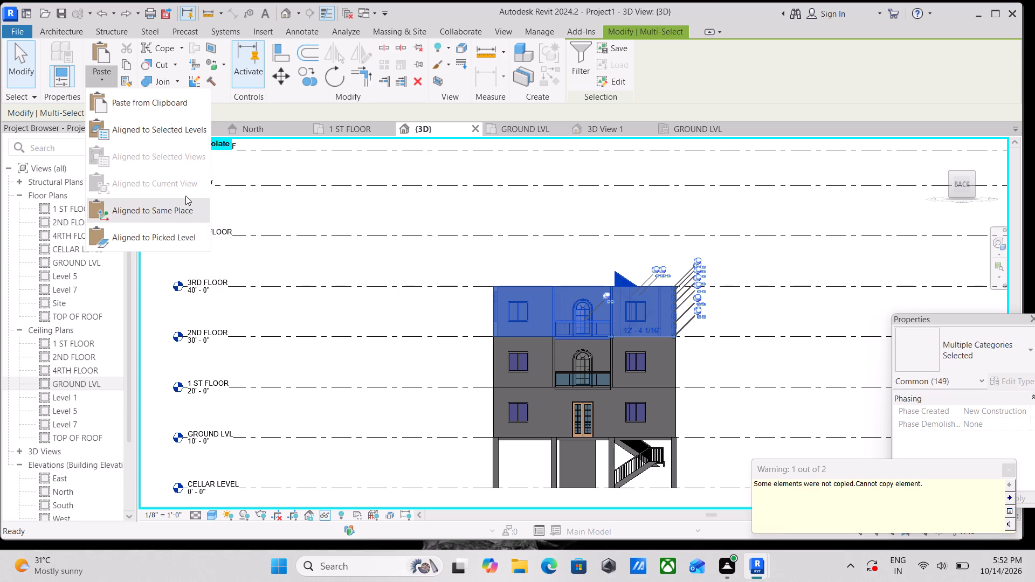
click(178, 236)
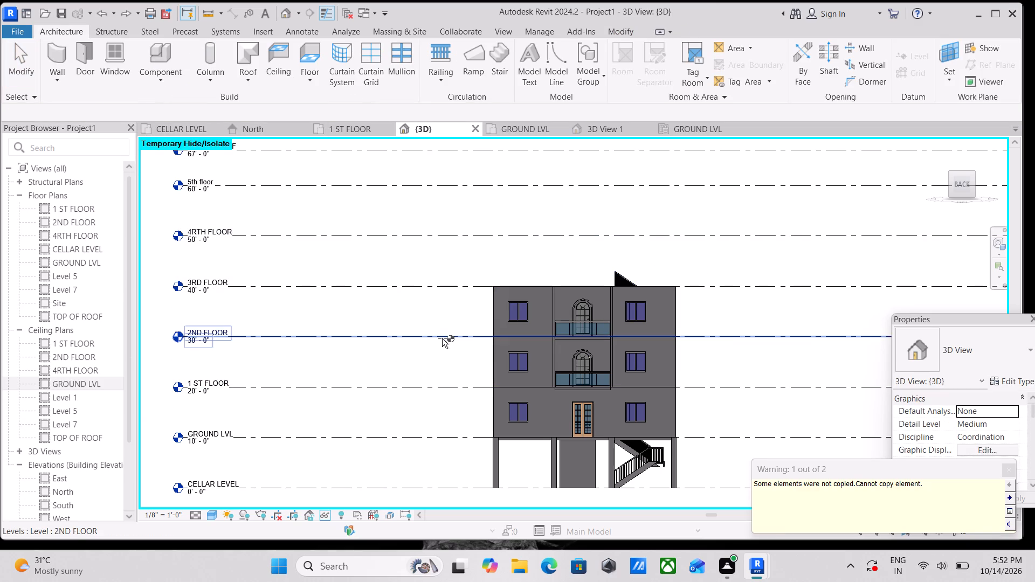
click(441, 336)
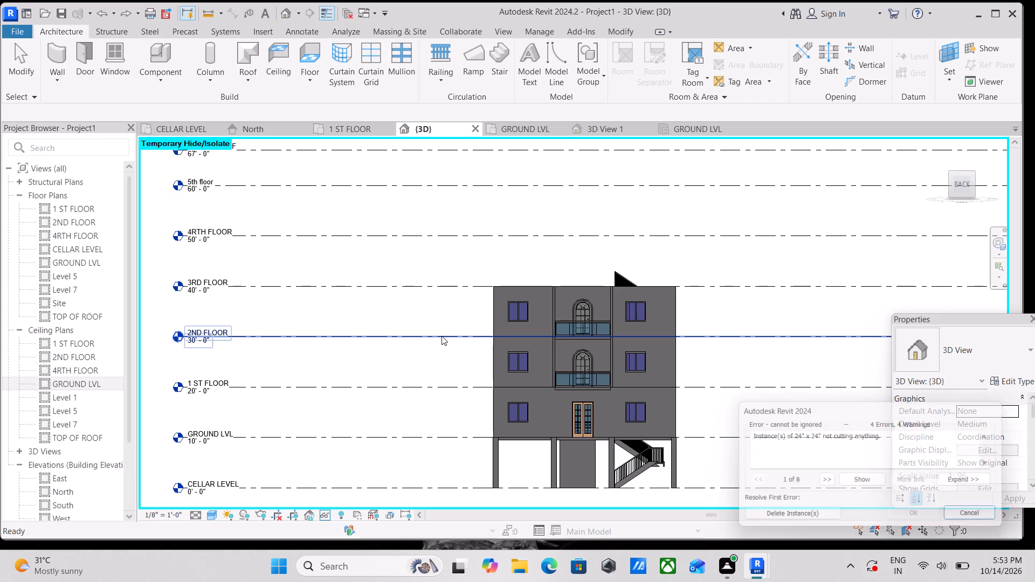
scroll(447, 343, down, 1)
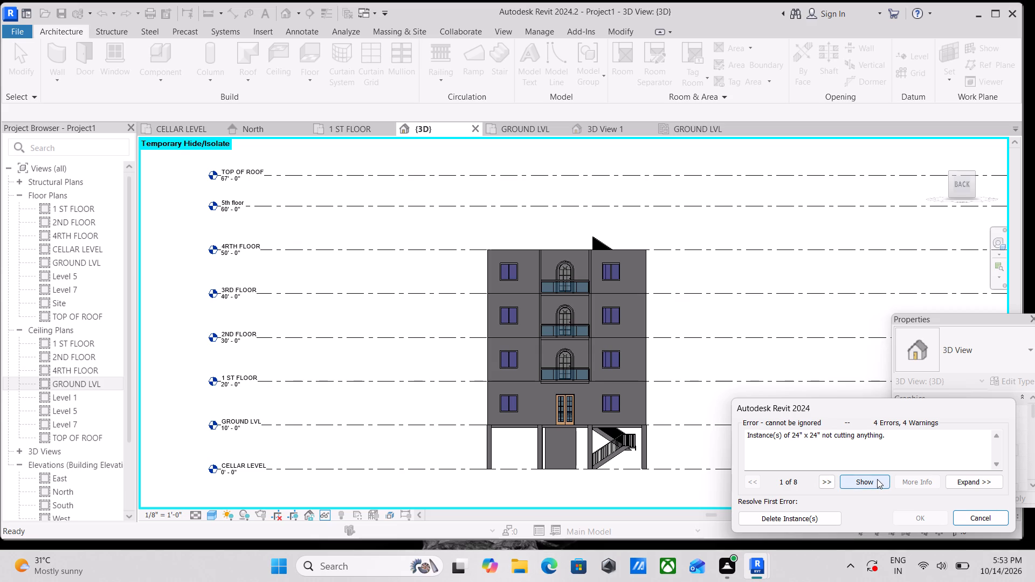
click(823, 516)
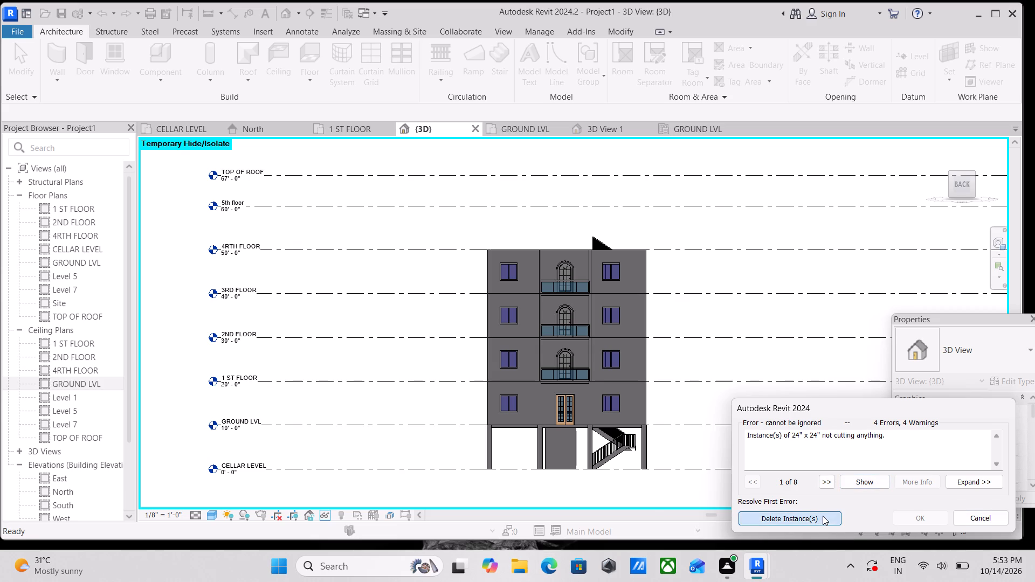
Examine the stacking of the newly pasted storey around the building's back, left and right sides.
scroll(629, 282, up, 1)
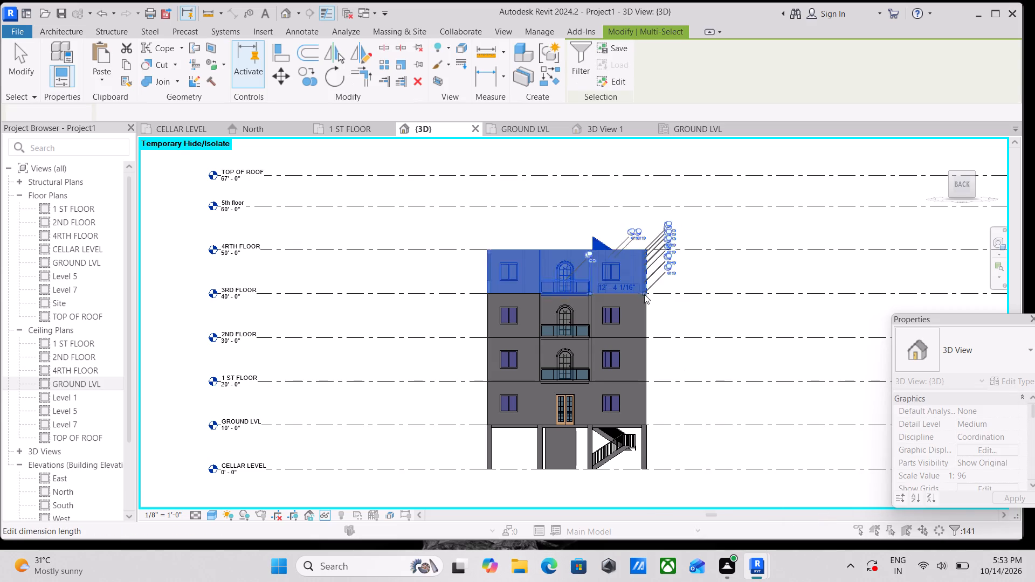
scroll(648, 299, up, 2)
shift+middle_drag(675, 325, 556, 399)
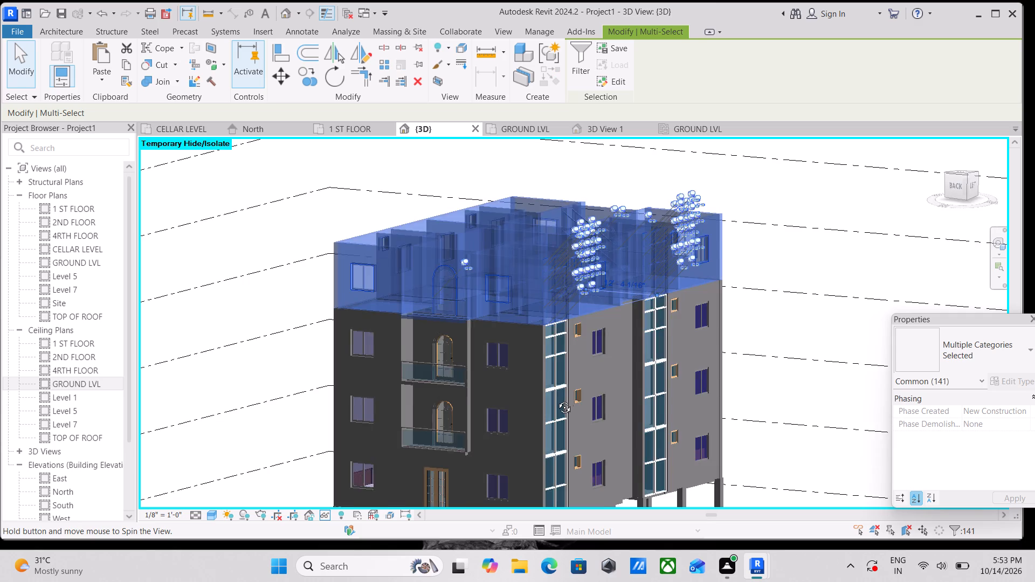
shift+middle_drag(556, 399, 578, 457)
key(Escape)
scroll(607, 392, down, 2)
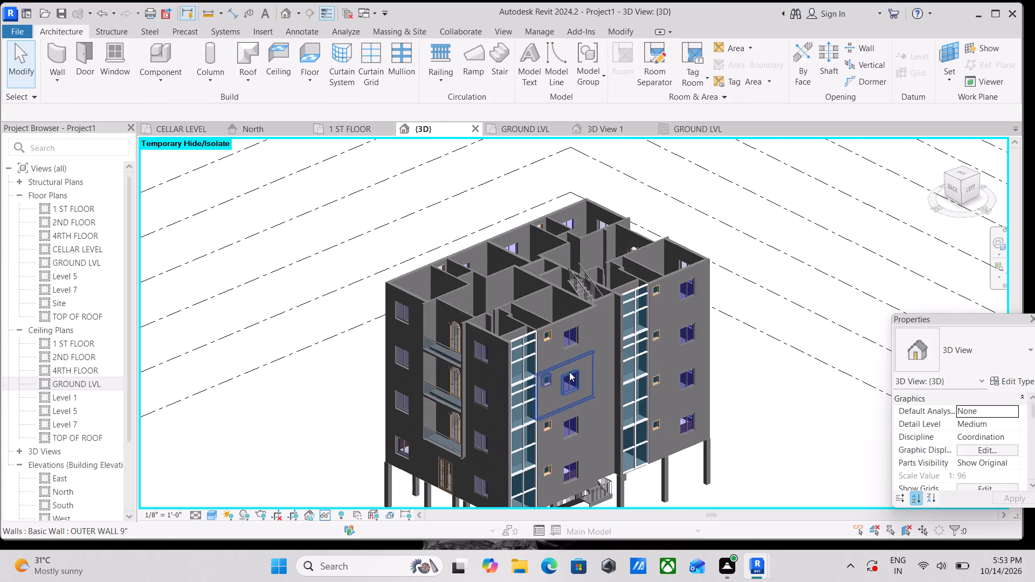
shift+middle_drag(527, 373, 585, 400)
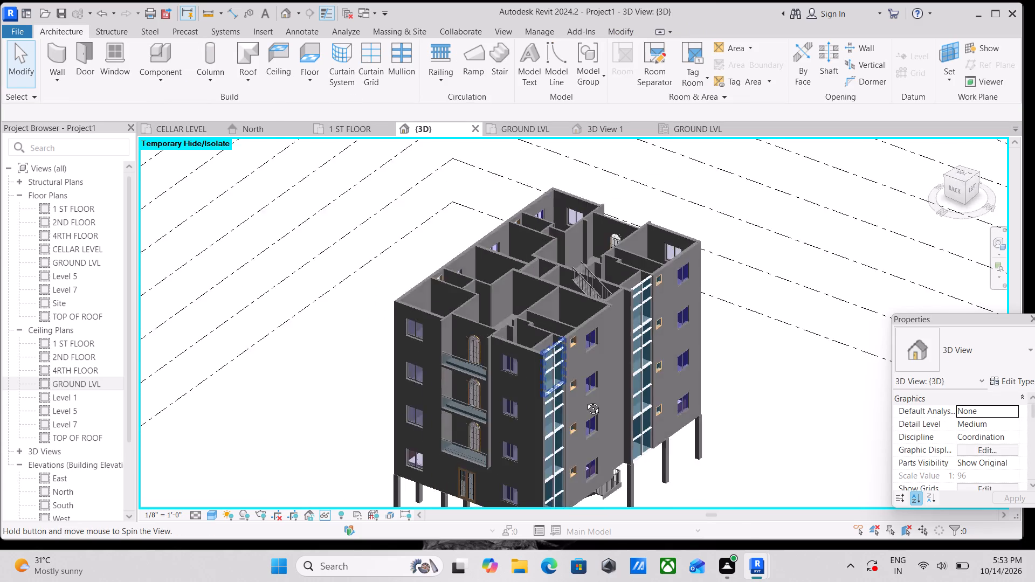
shift+middle_drag(585, 400, 451, 288)
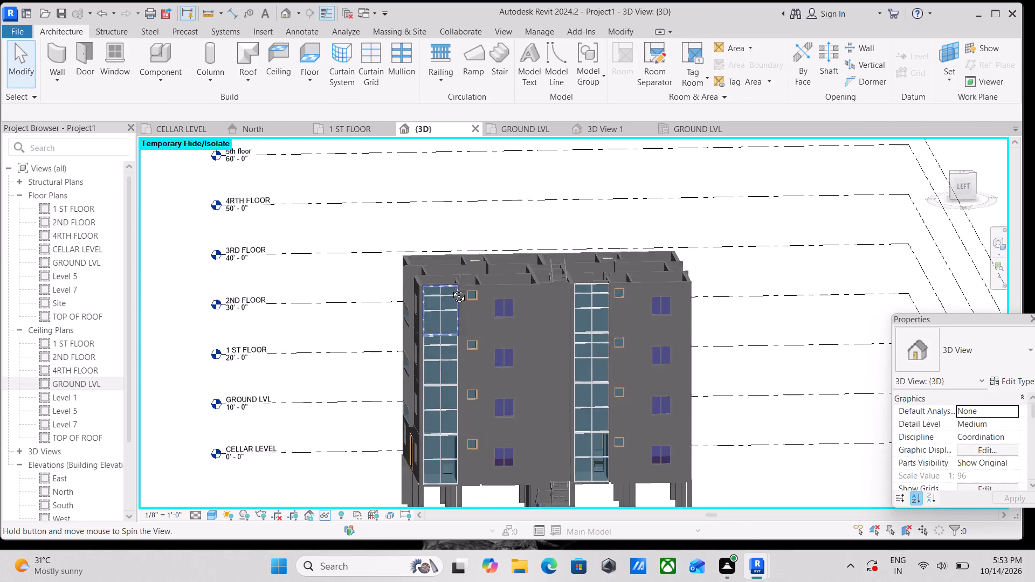
shift+middle_drag(451, 288, 542, 289)
shift+middle_drag(485, 317, 636, 356)
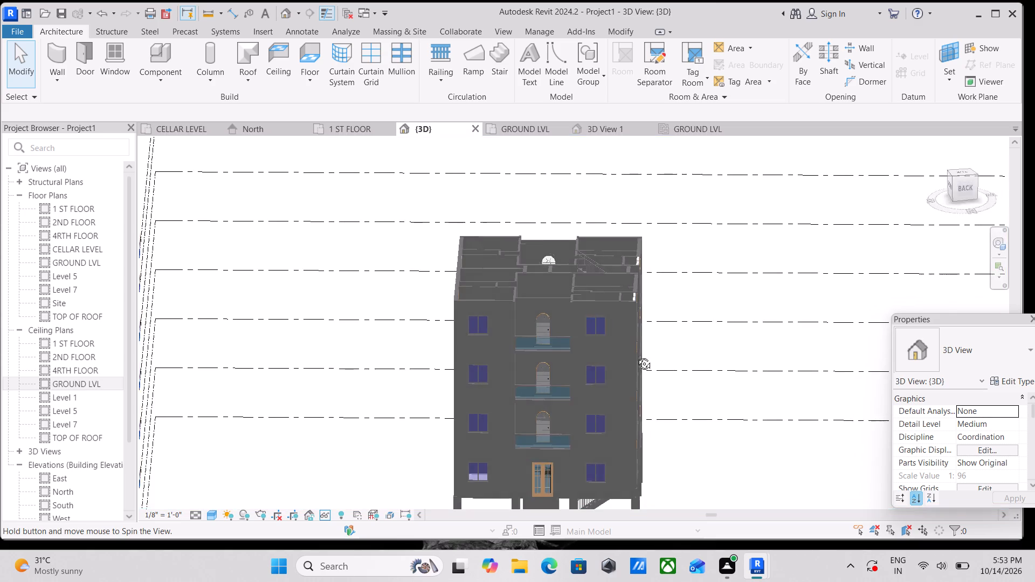
shift+middle_drag(636, 356, 715, 317)
shift+middle_drag(615, 341, 726, 444)
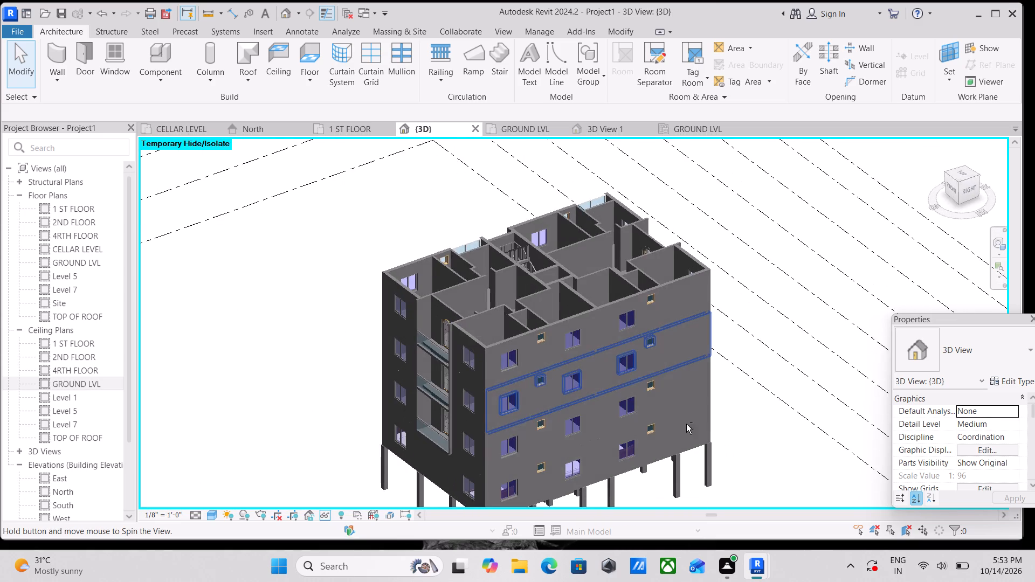
shift+middle_drag(554, 389, 442, 418)
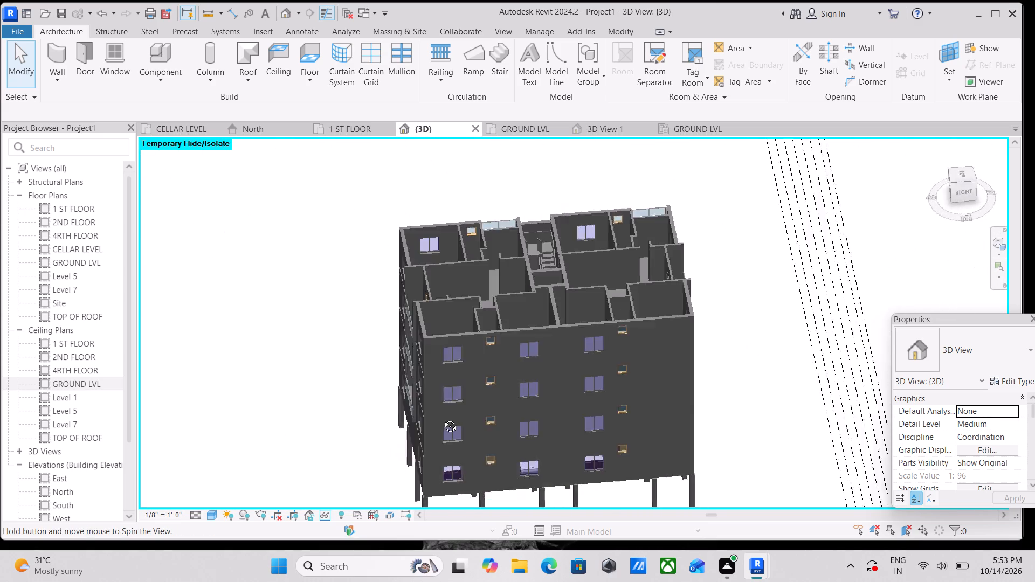
shift+middle_drag(442, 418, 309, 256)
shift+middle_click(313, 237)
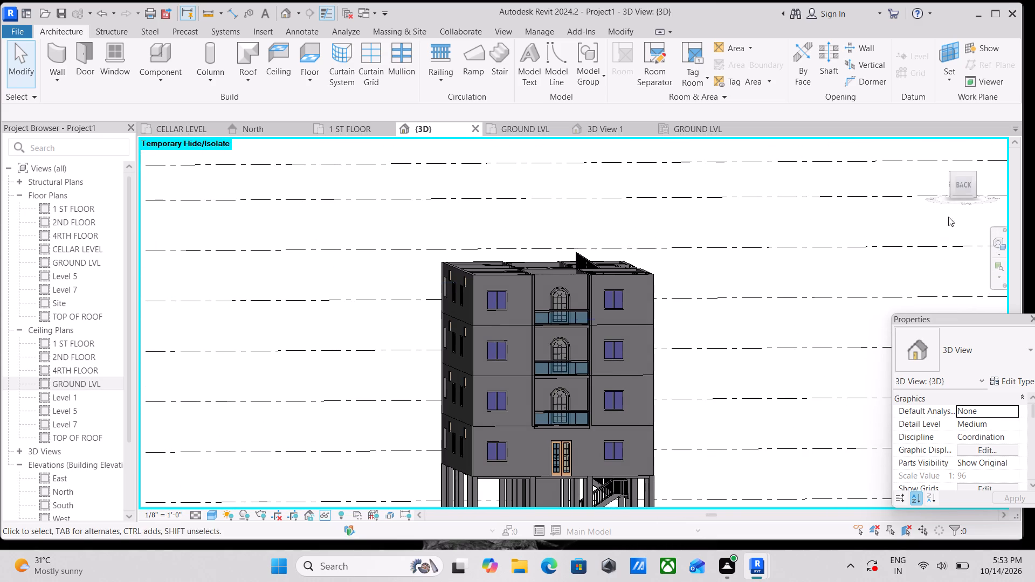
Copy the whole storey between the 3RD FLOOR and 4RTH FLOOR levels and paste it aligned to the picked 3RD FLOOR level.
click(961, 183)
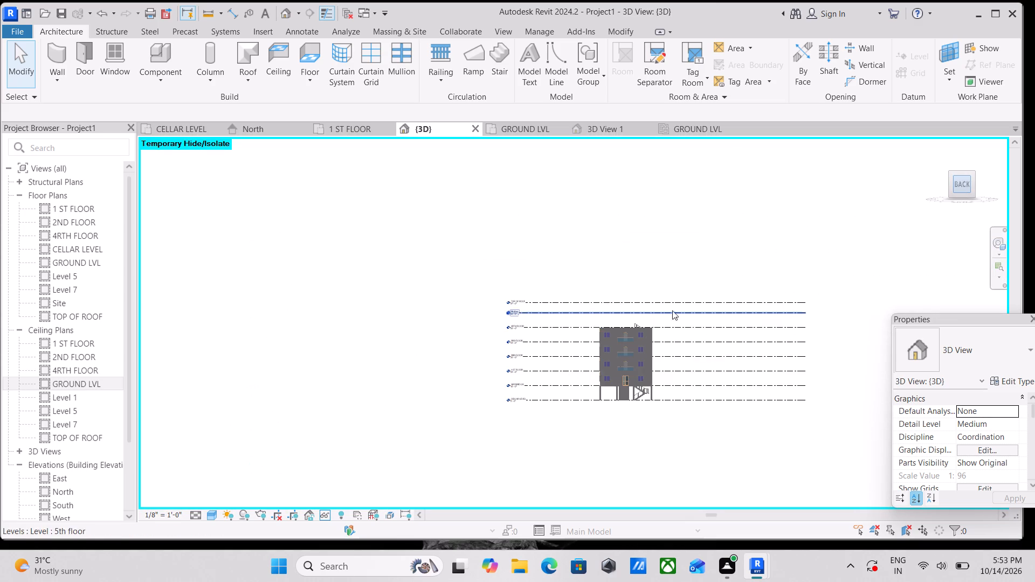
scroll(633, 322, up, 3)
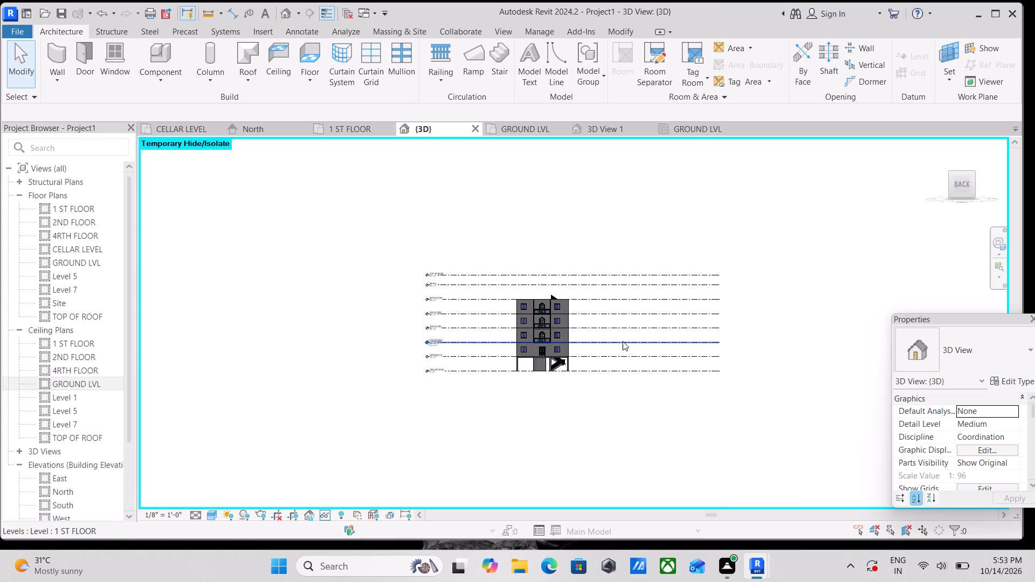
scroll(622, 340, up, 2)
scroll(487, 278, up, 2)
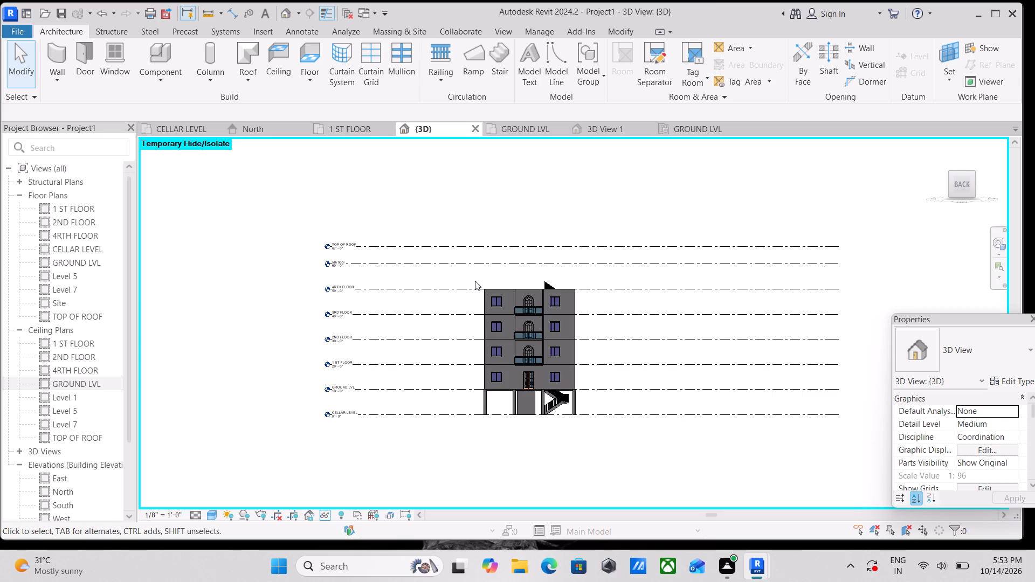
scroll(475, 281, up, 2)
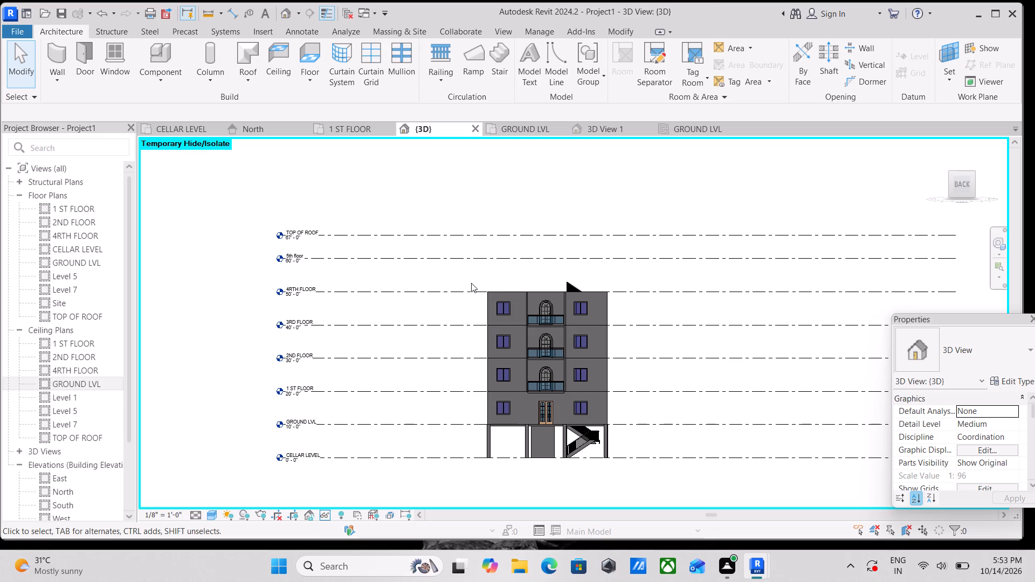
scroll(473, 287, up, 3)
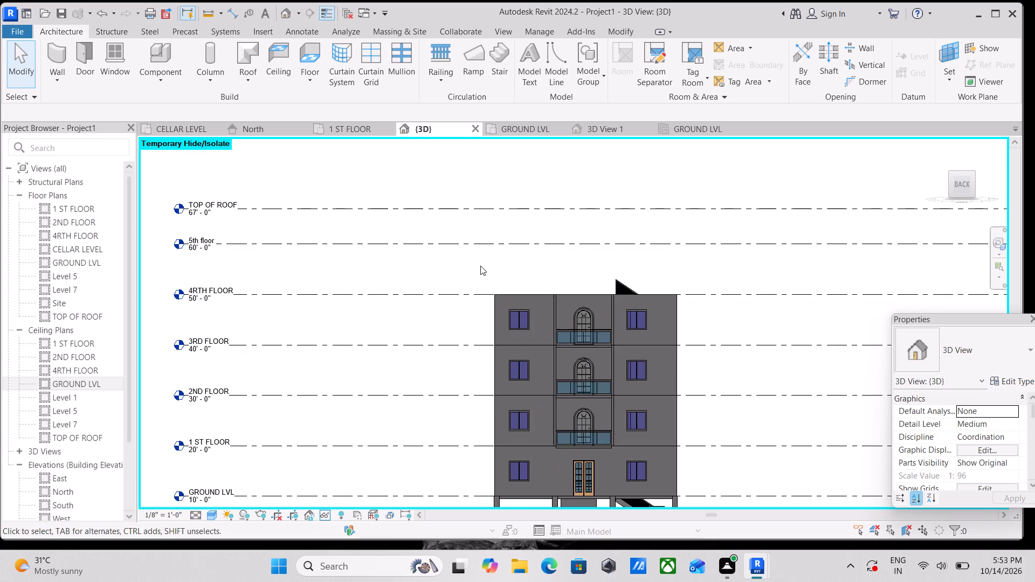
drag(480, 266, 723, 367)
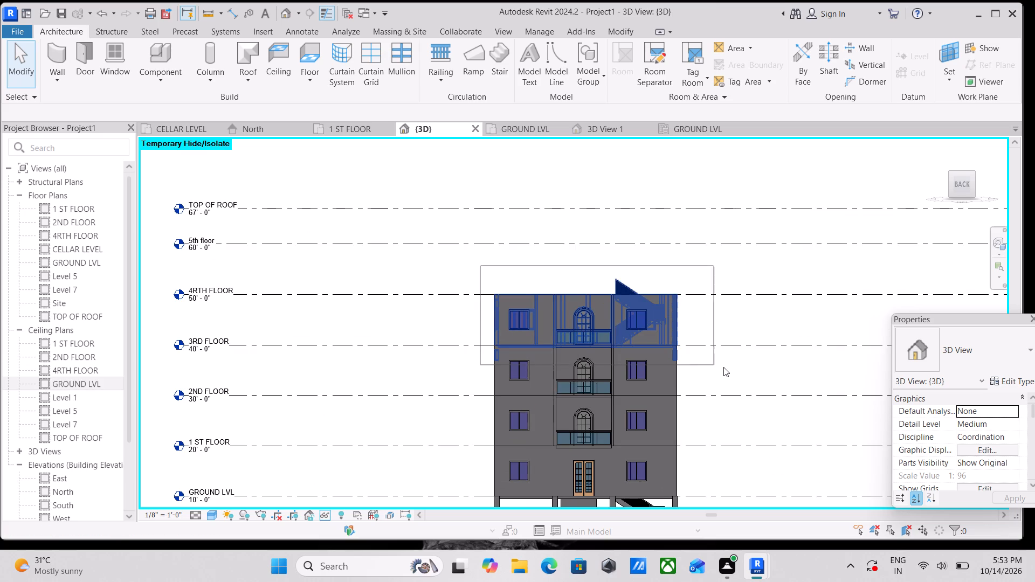
drag(723, 367, 724, 357)
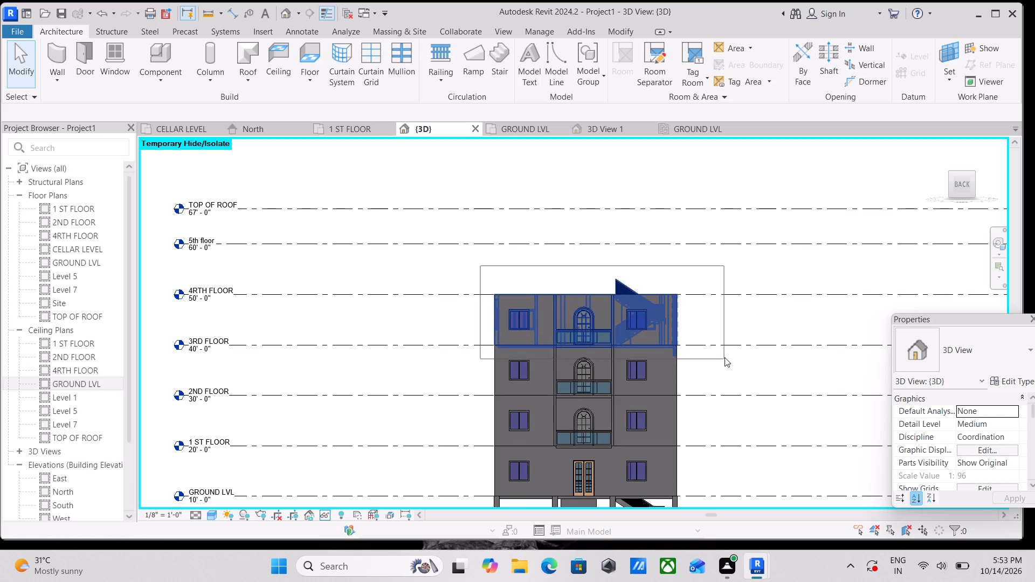
drag(724, 357, 721, 350)
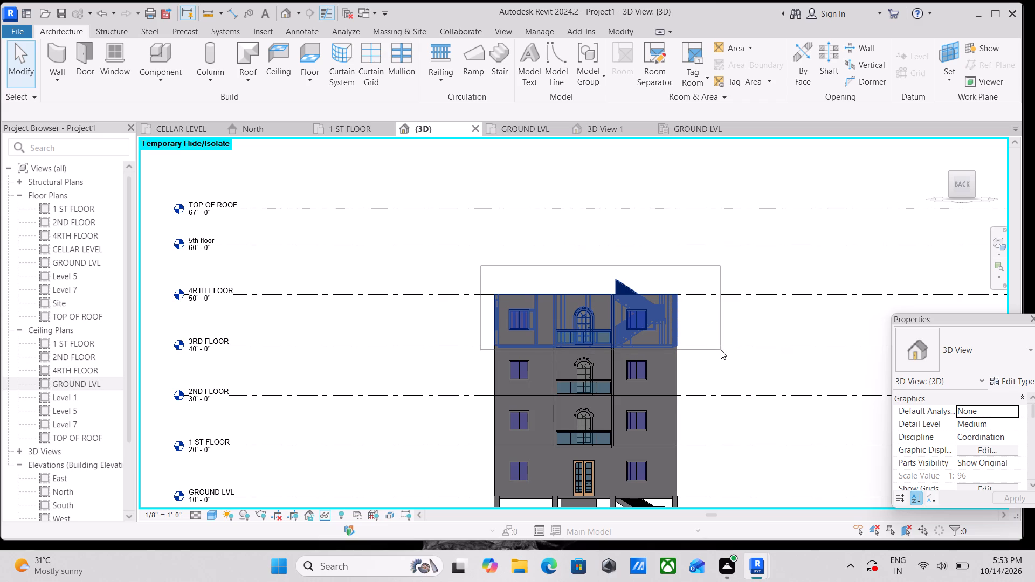
drag(721, 350, 722, 350)
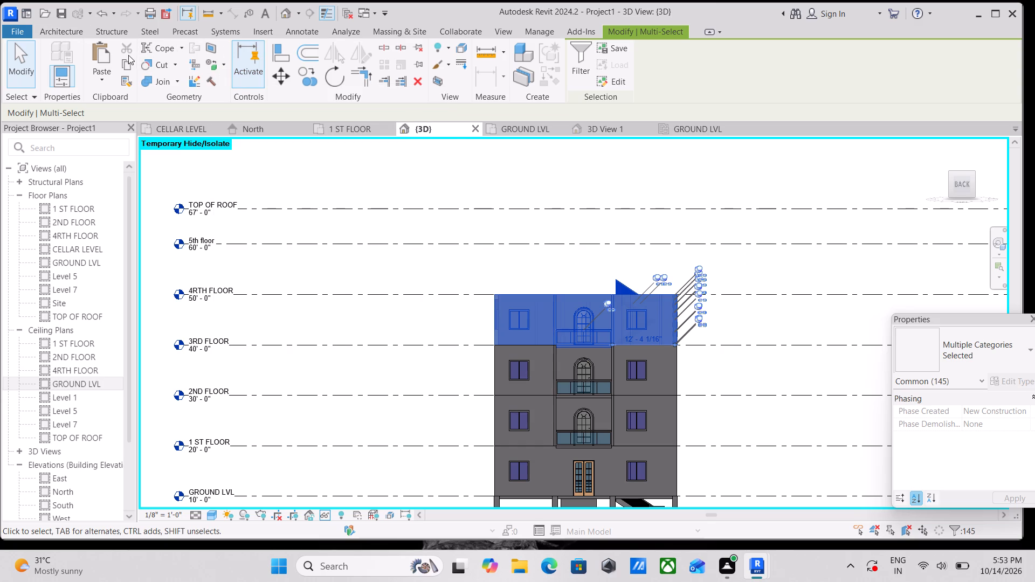
click(123, 63)
click(99, 78)
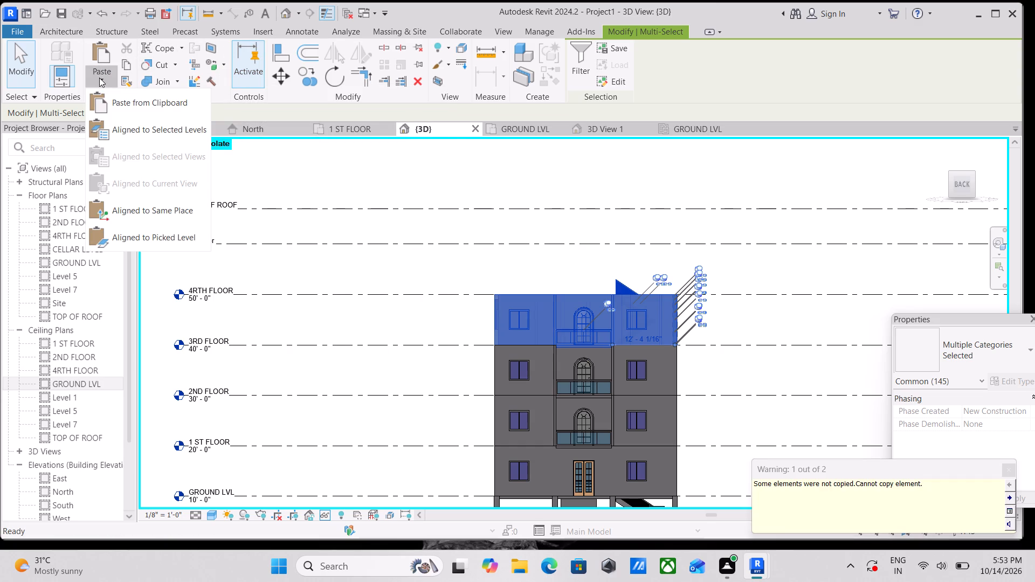
click(156, 243)
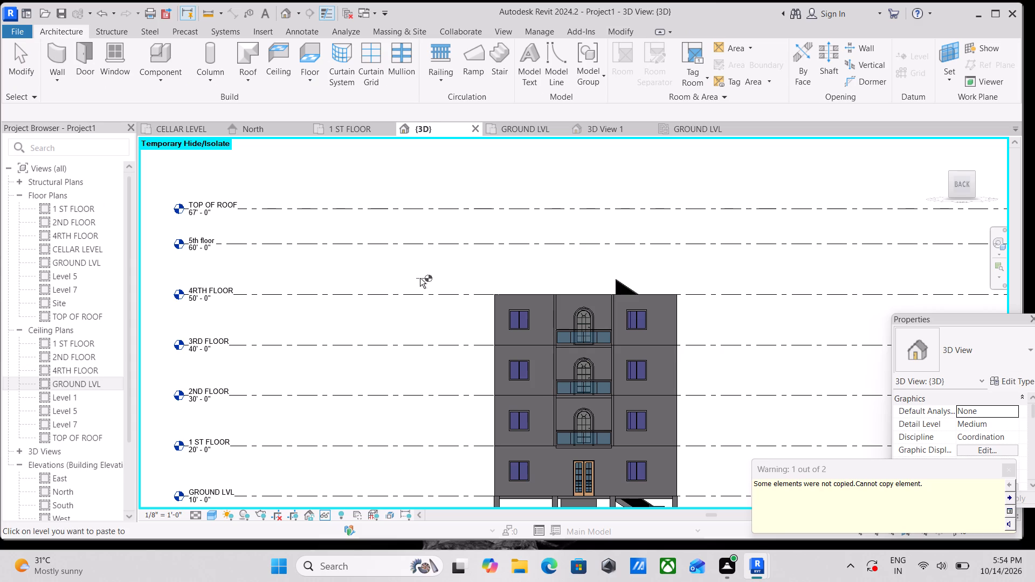
click(430, 342)
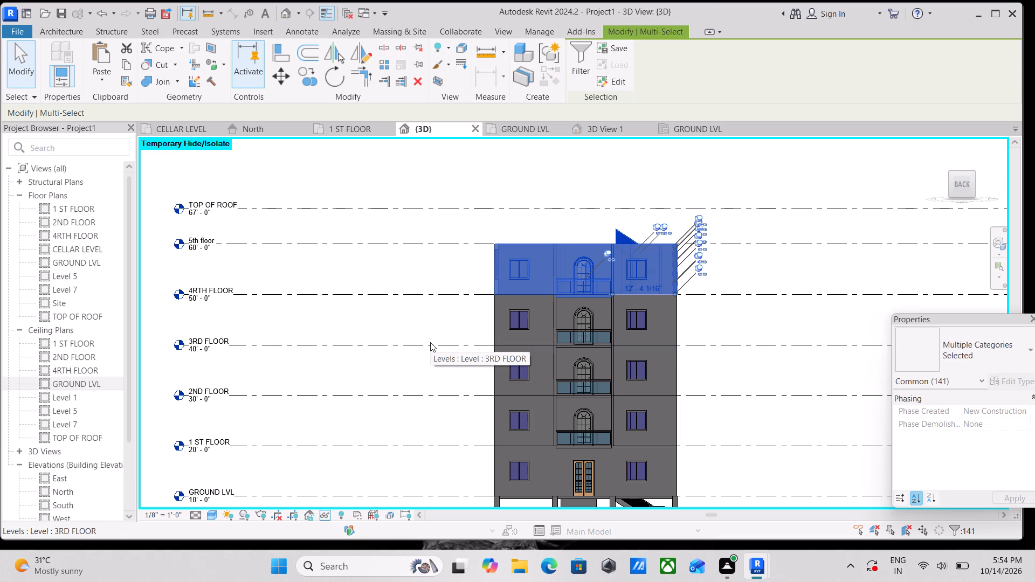
key(Escape)
Unpin and delete the left upper horizontal mullion of the top storey's curtain wall near the building's back-left corner.
scroll(499, 337, down, 4)
scroll(583, 334, down, 2)
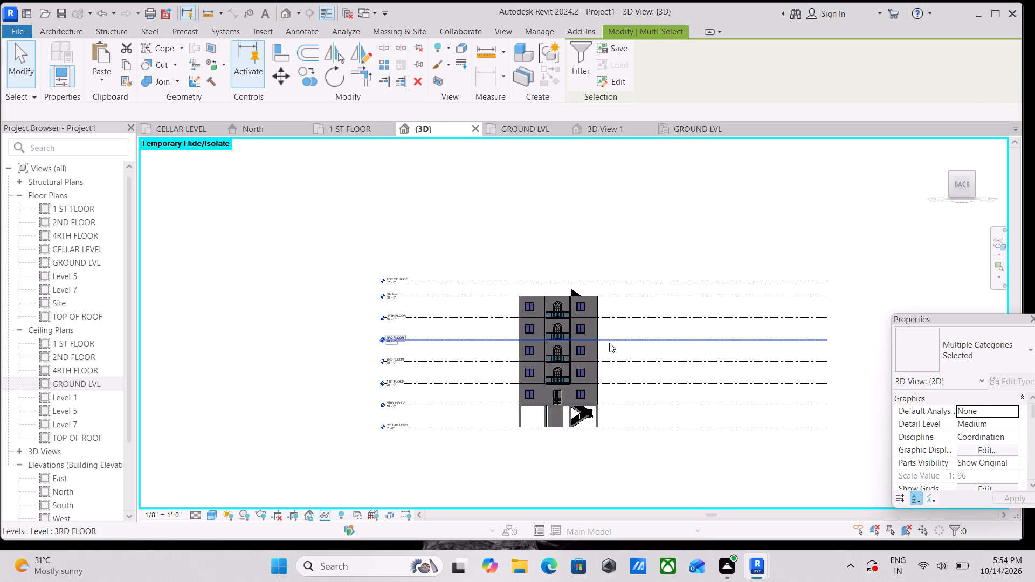
shift+middle_drag(623, 389, 429, 360)
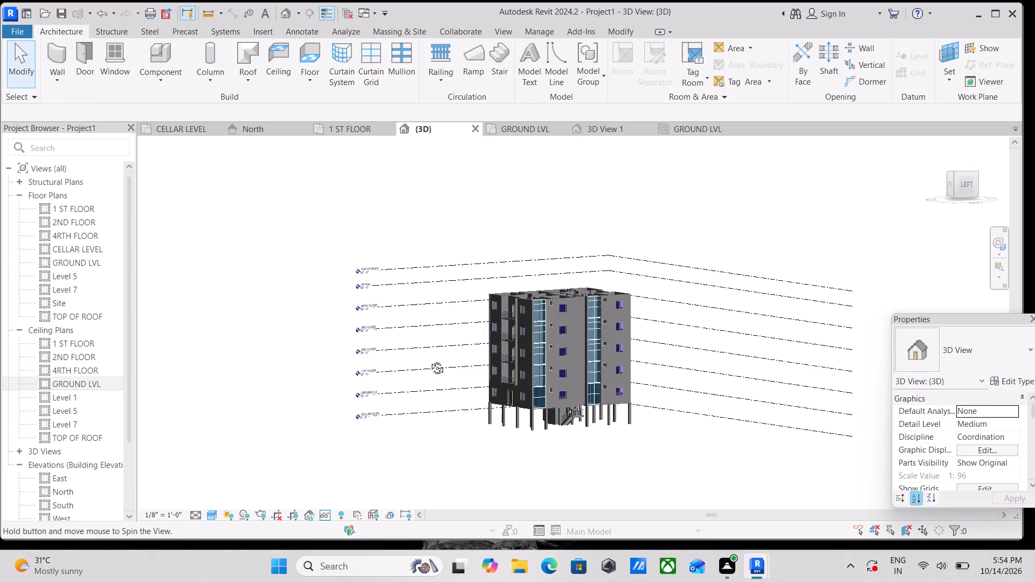
shift+middle_drag(429, 360, 508, 471)
scroll(567, 315, up, 6)
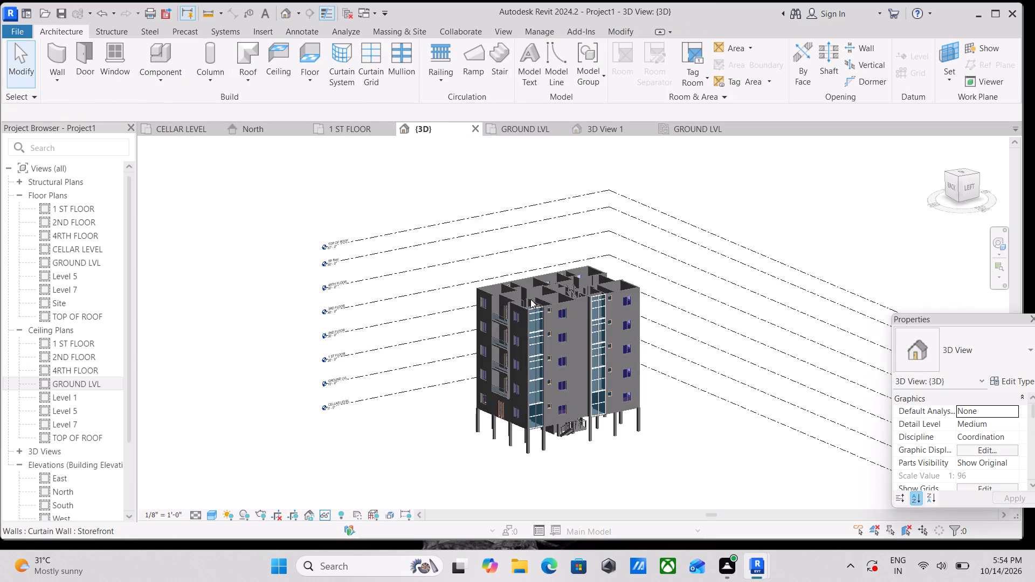
scroll(530, 299, up, 5)
scroll(519, 352, up, 2)
scroll(516, 331, down, 1)
middle_drag(516, 331, 509, 257)
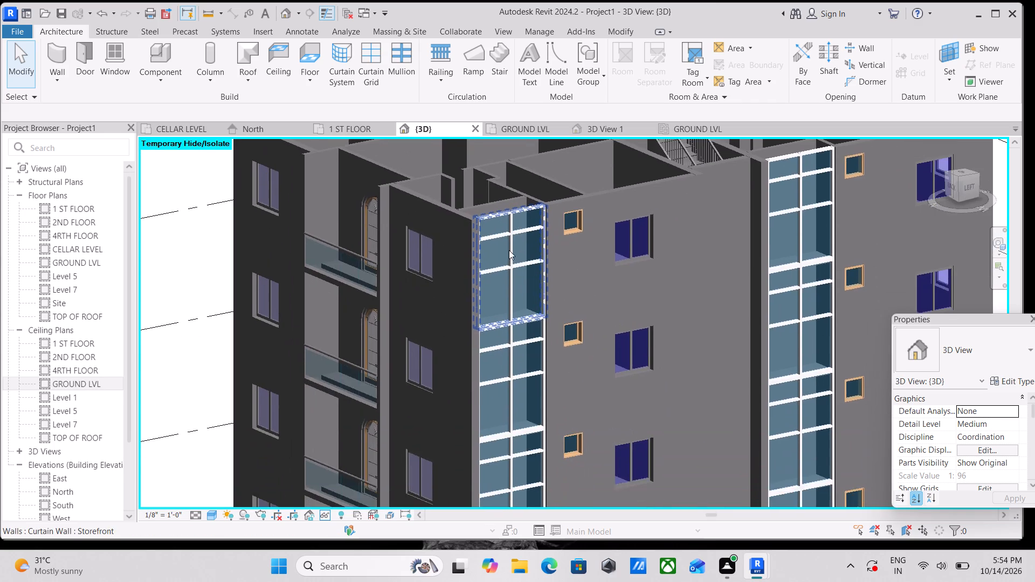
scroll(496, 232, up, 4)
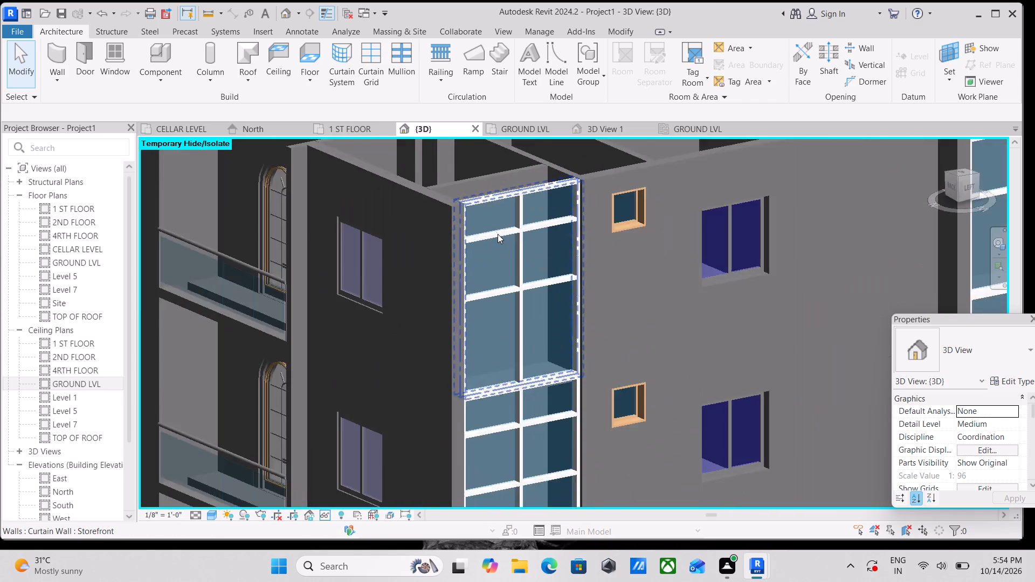
scroll(498, 234, up, 3)
click(498, 234)
right_click(498, 234)
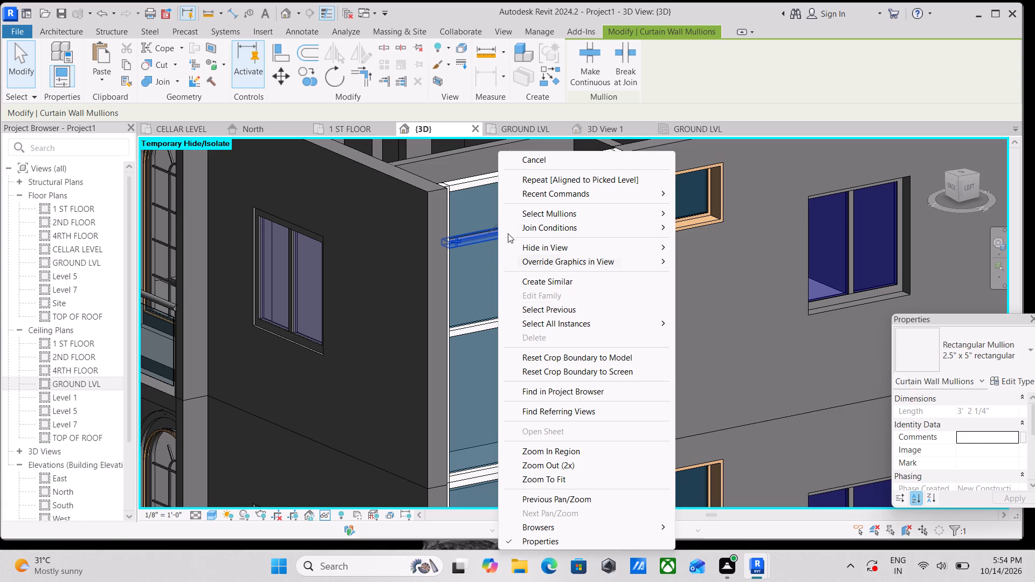
key(Escape)
click(509, 207)
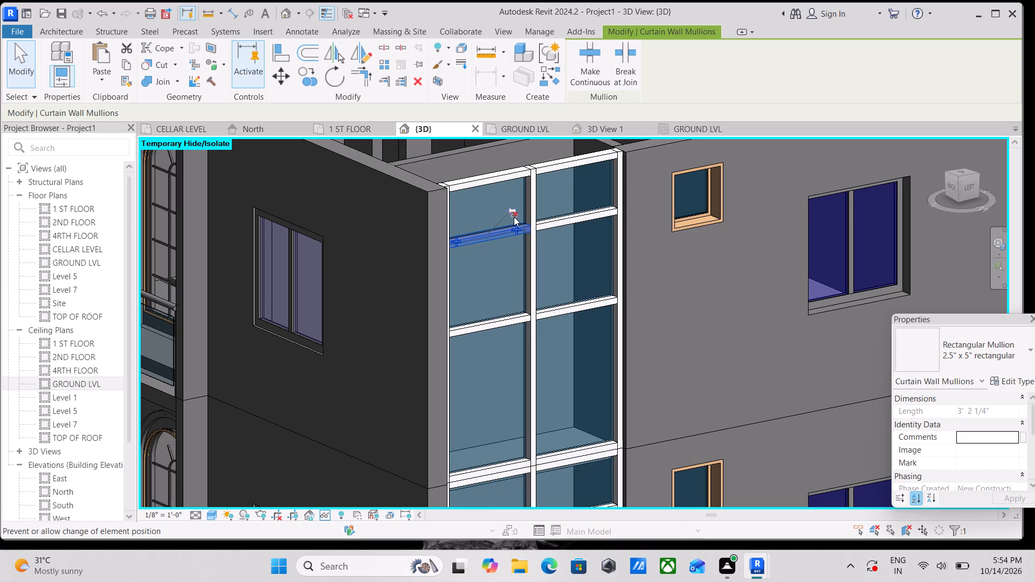
right_click(514, 217)
click(570, 337)
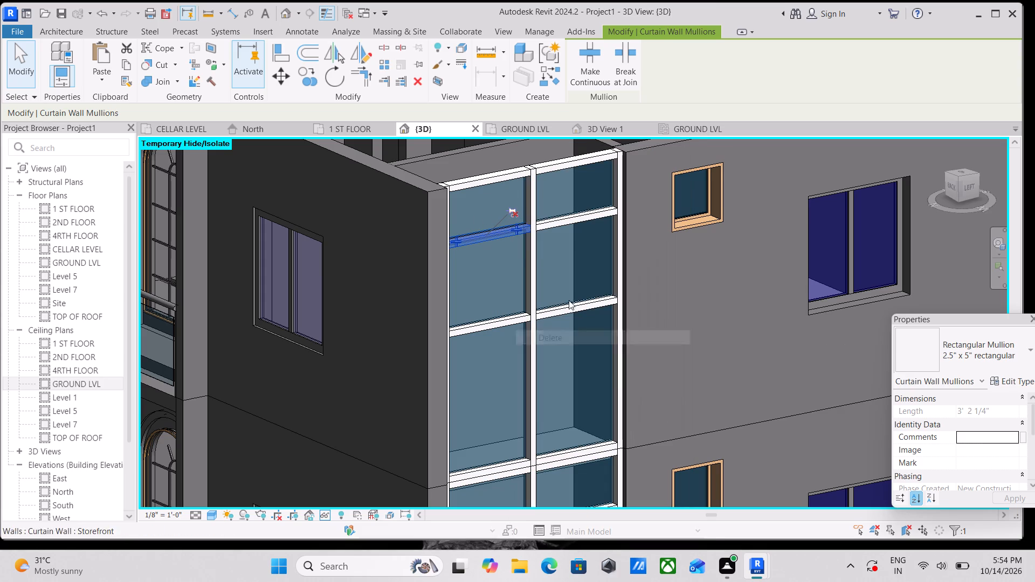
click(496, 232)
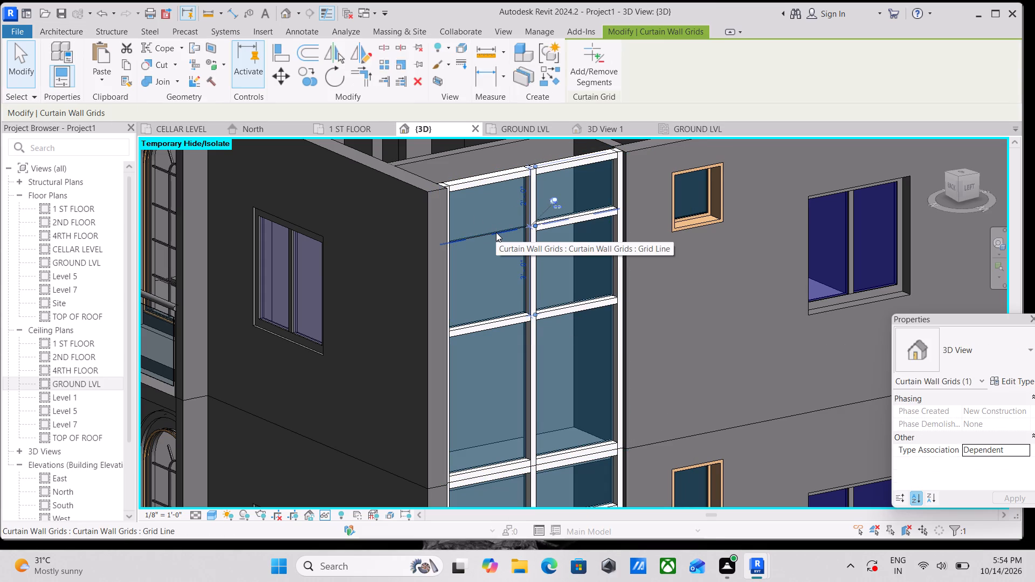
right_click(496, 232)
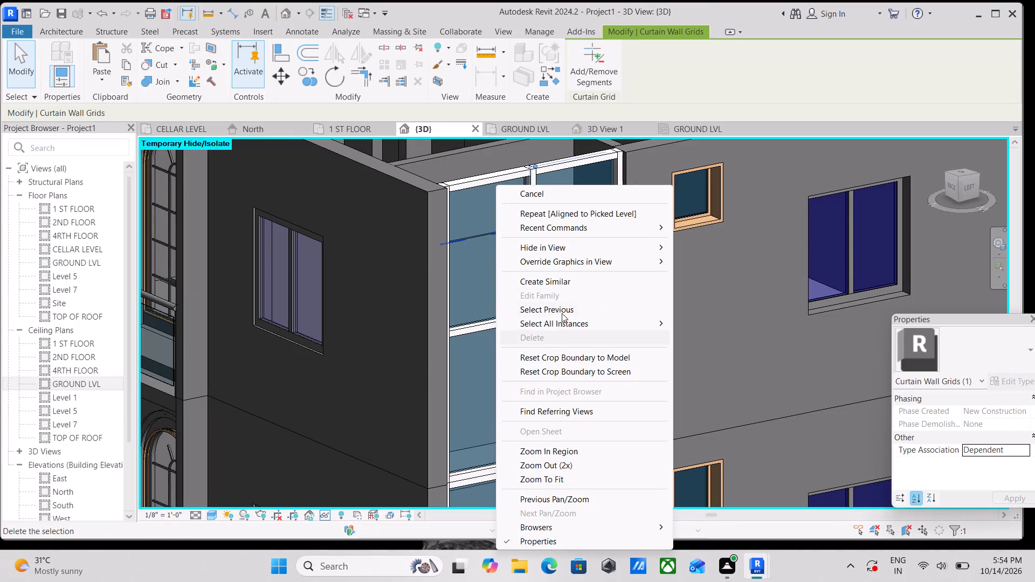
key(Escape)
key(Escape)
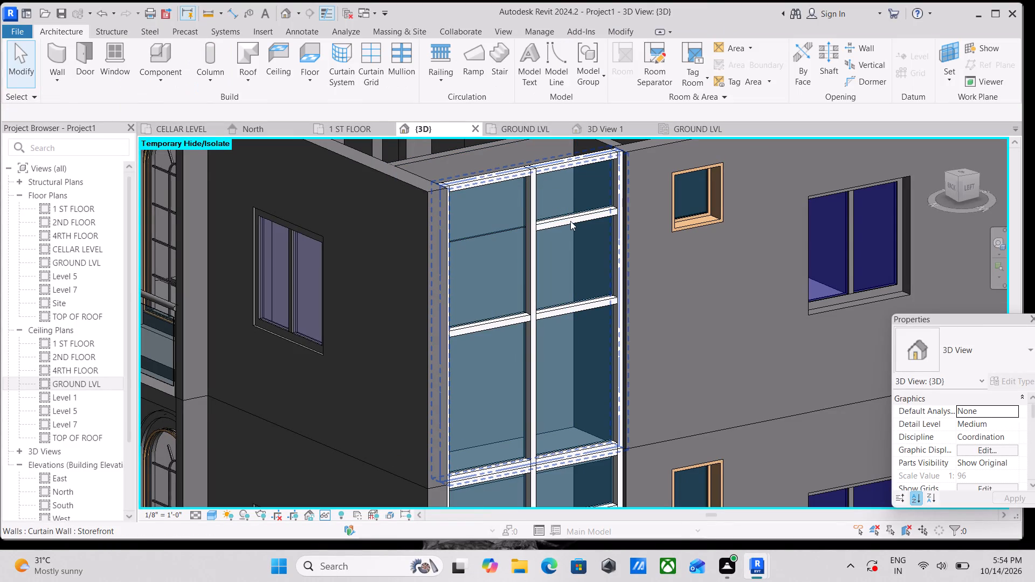
Unpin and delete the right upper horizontal mullion of the same top-storey curtain wall.
click(570, 220)
scroll(570, 220, up, 2)
key(Escape)
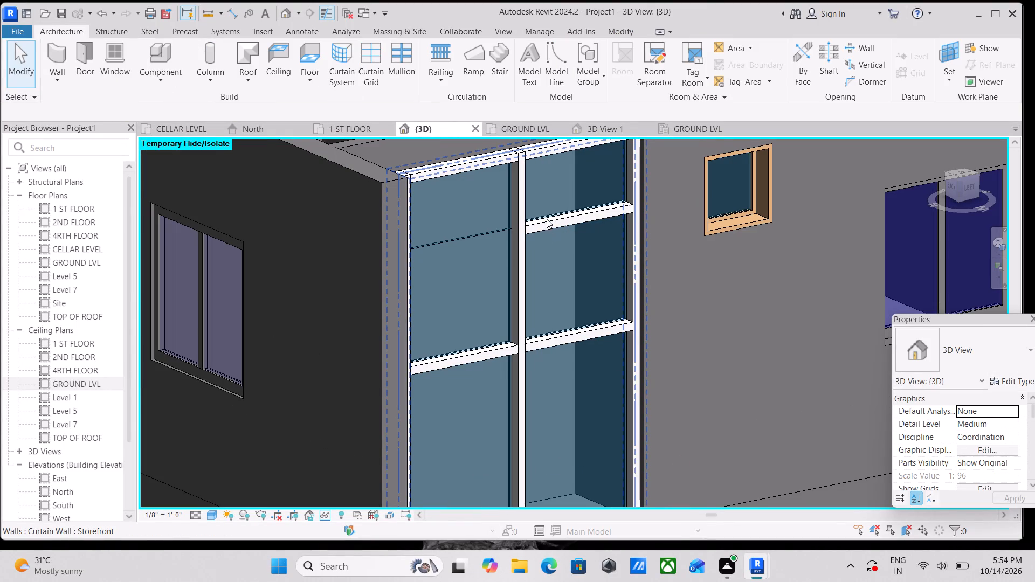
click(547, 223)
click(598, 190)
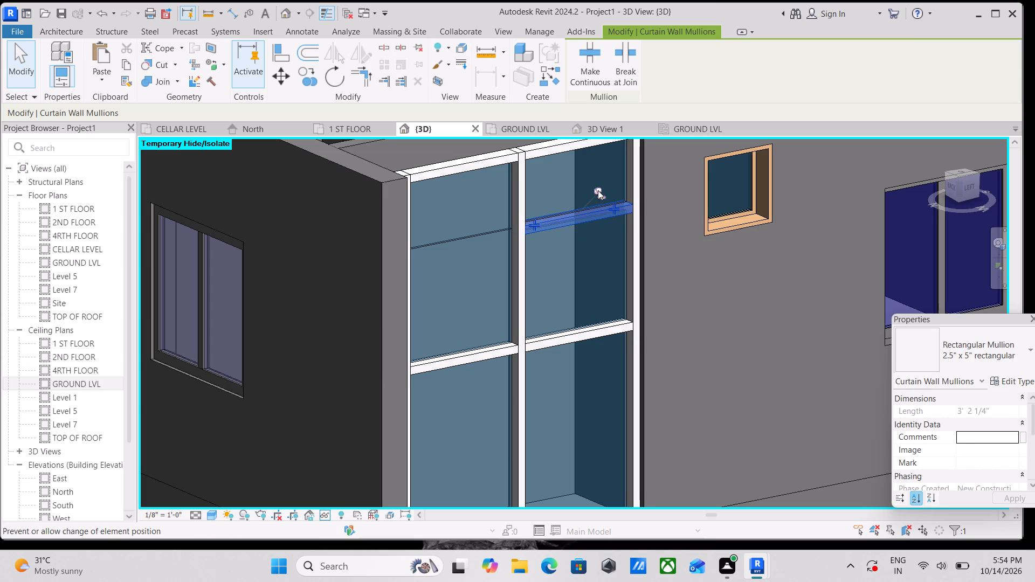
right_click(577, 216)
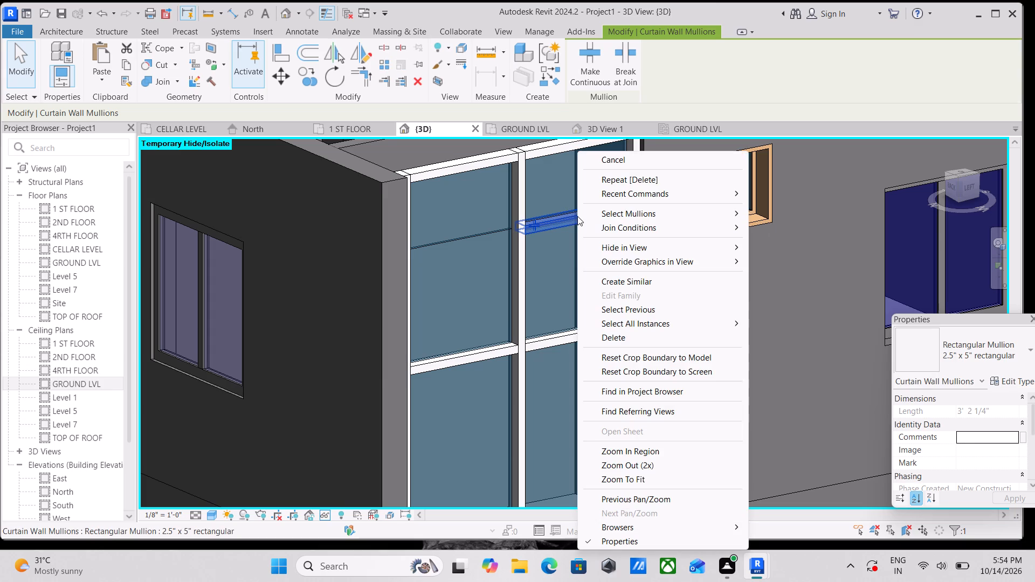
click(627, 333)
Unpin and delete the bare upper horizontal grid line in the top-storey curtain wall.
scroll(627, 333, down, 3)
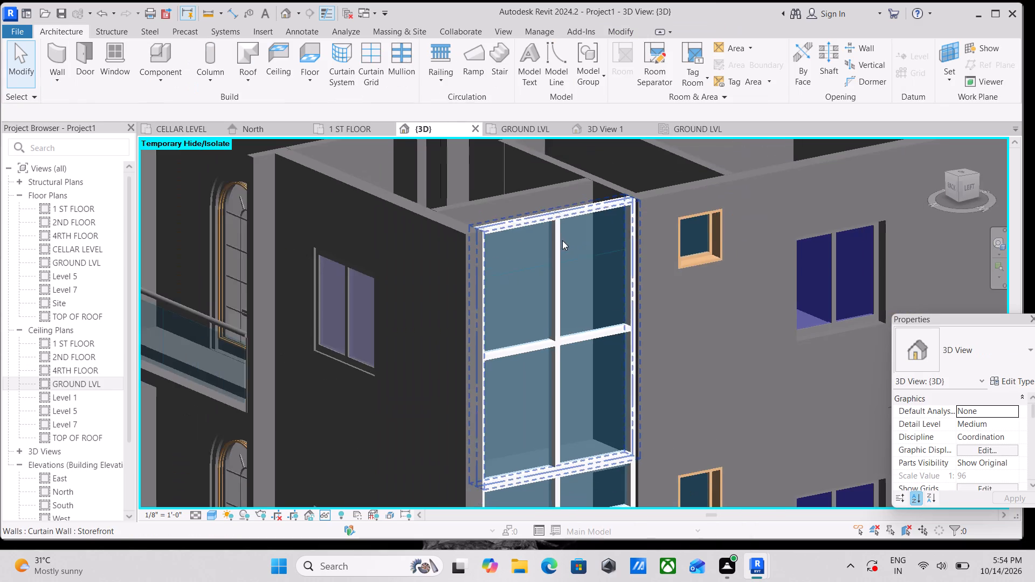
click(575, 257)
right_click(575, 257)
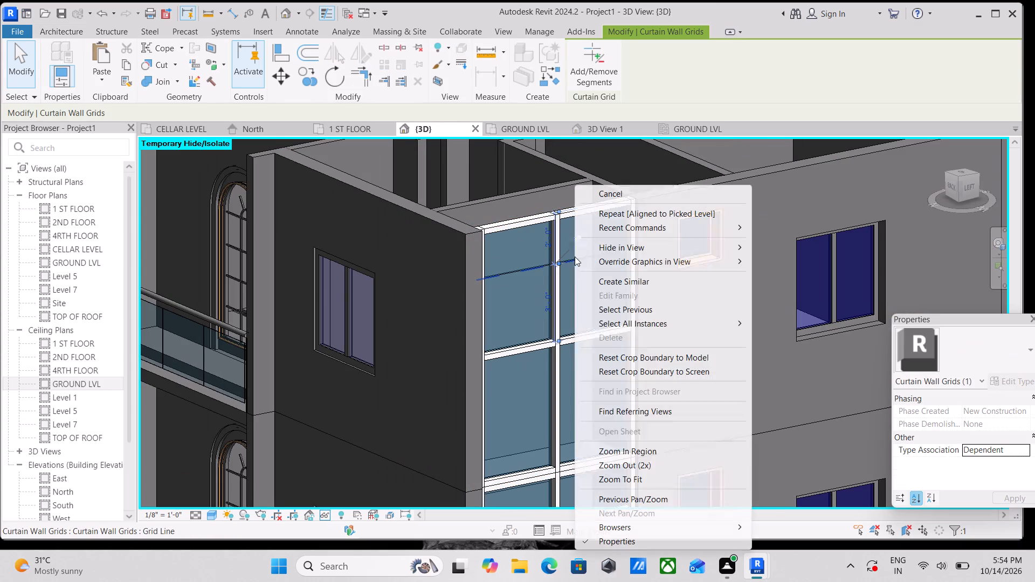
key(Escape)
scroll(611, 264, up, 6)
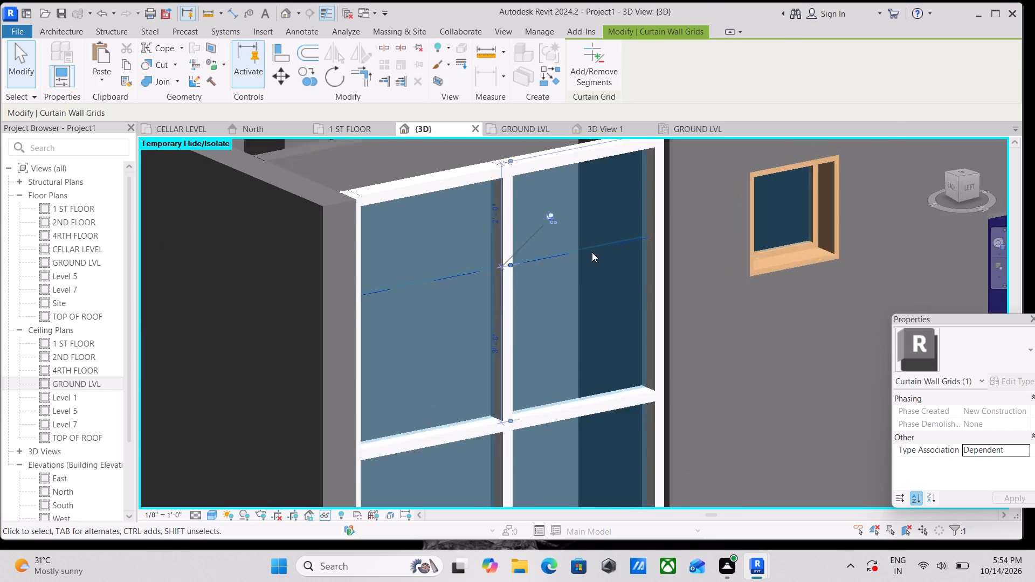
key(Escape)
click(578, 249)
right_click(578, 249)
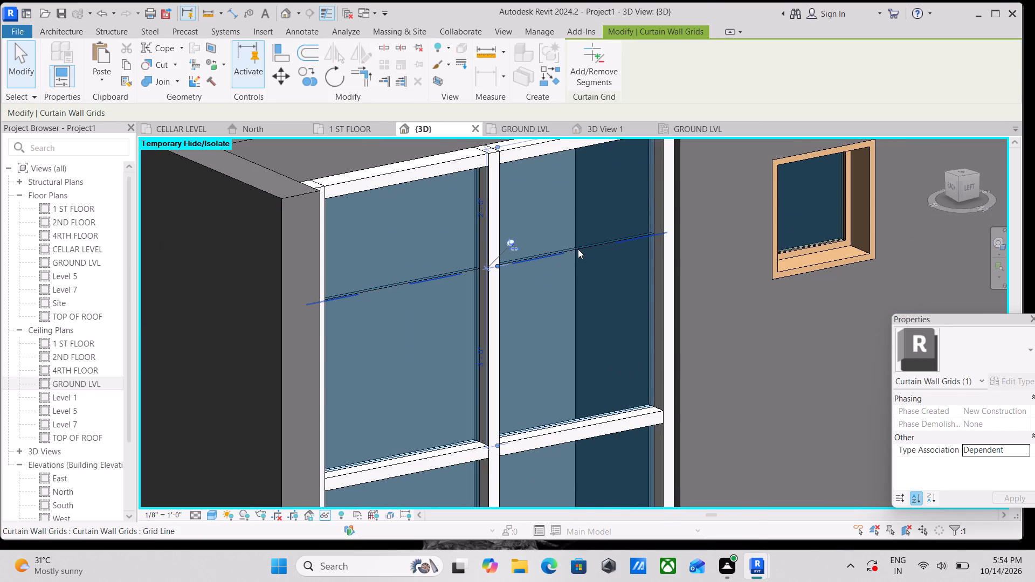
key(Escape)
scroll(593, 306, down, 3)
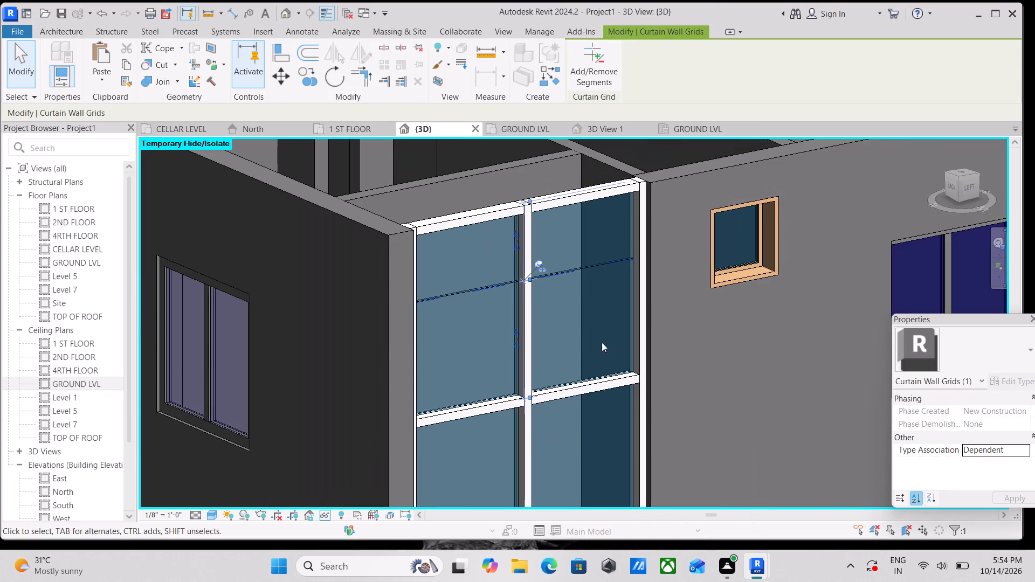
shift+middle_drag(604, 361, 551, 330)
scroll(564, 279, up, 2)
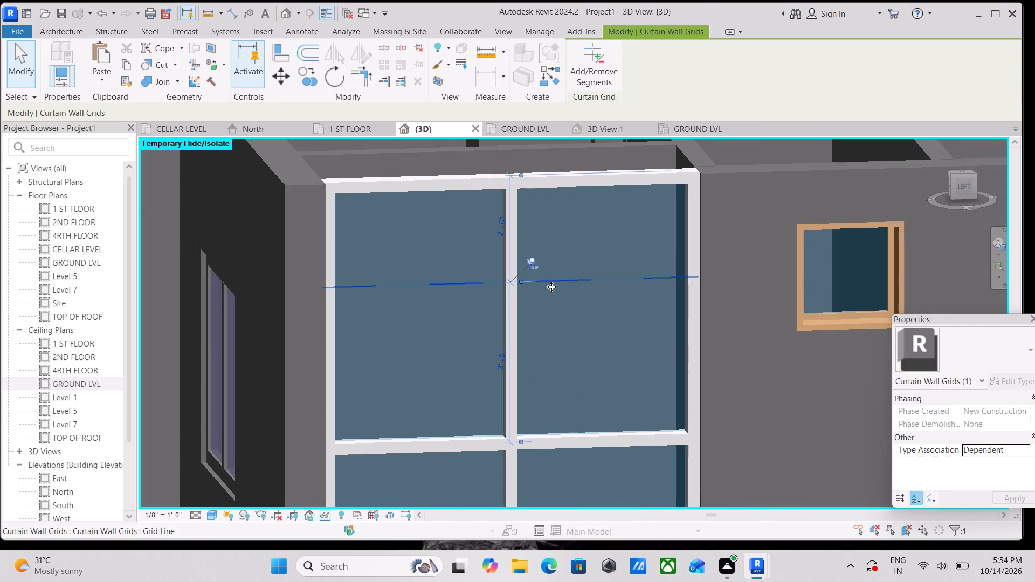
click(529, 254)
right_click(536, 267)
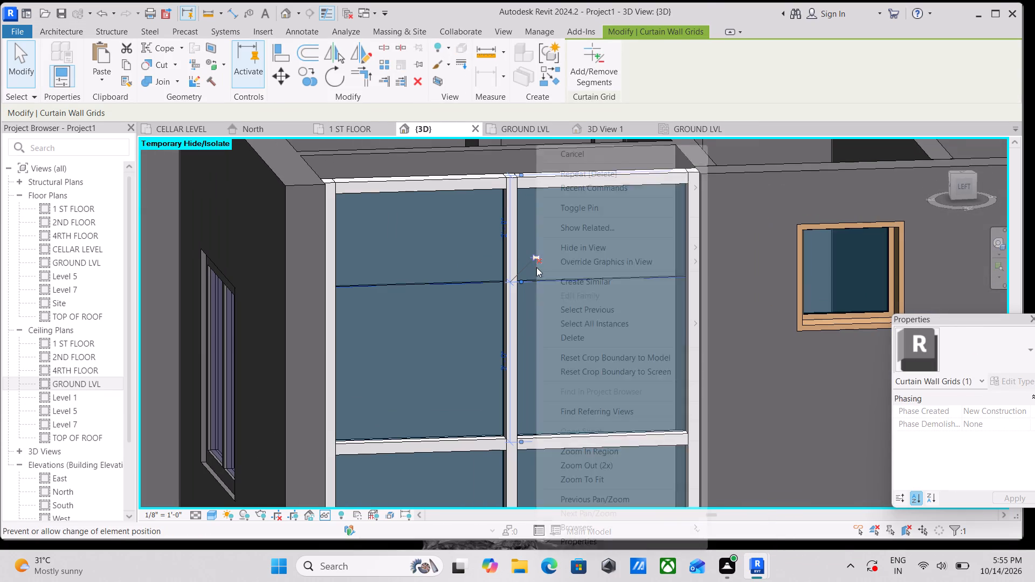
click(589, 338)
Examine the curtain walls stacked down the building's left side and compare their divisions from storey to storey.
scroll(589, 330, down, 6)
middle_drag(589, 330, 567, 198)
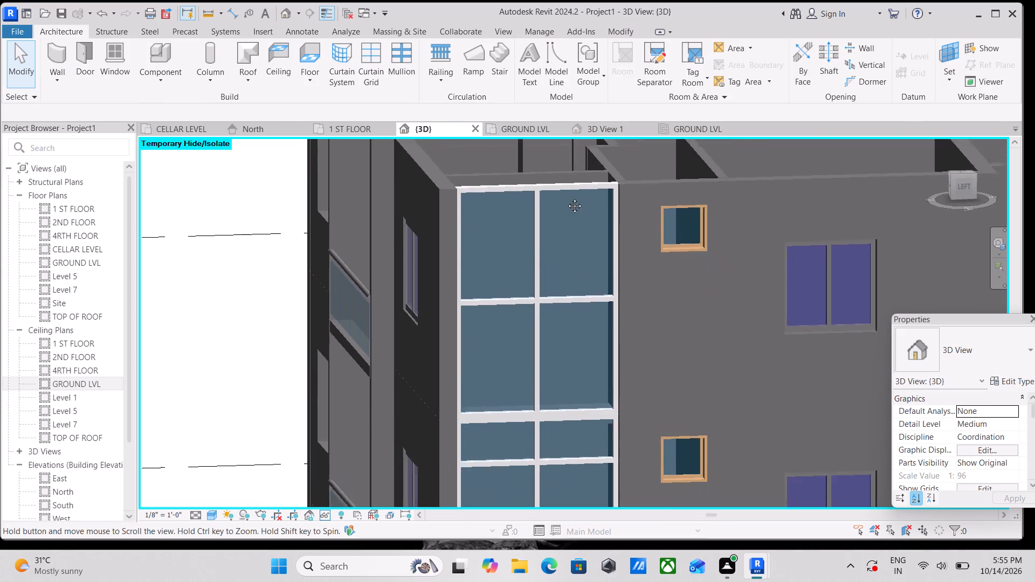
middle_drag(567, 198, 566, 191)
scroll(575, 226, down, 2)
middle_drag(577, 267, 575, 204)
scroll(589, 351, down, 1)
middle_drag(590, 348, 587, 303)
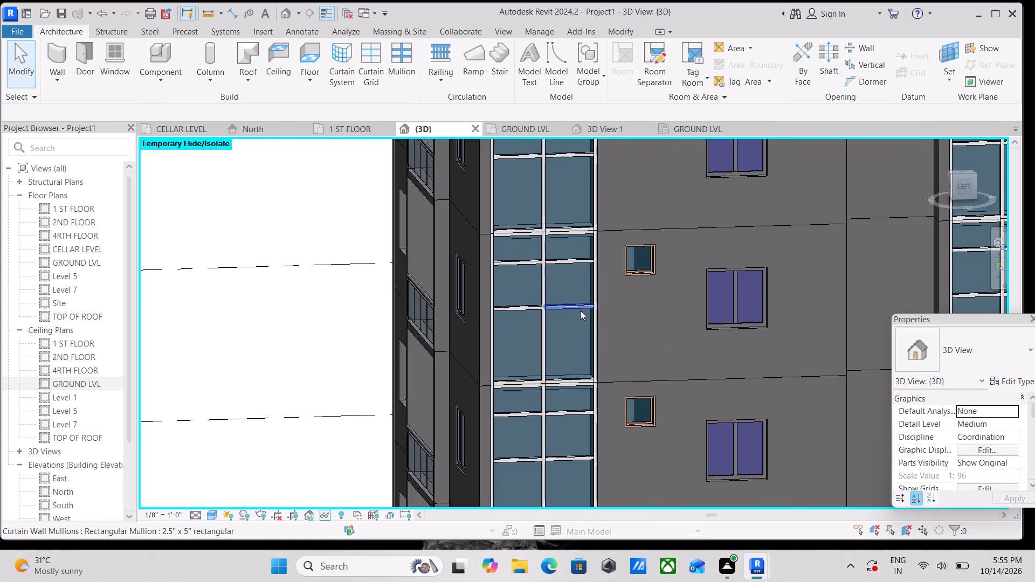
scroll(575, 313, down, 8)
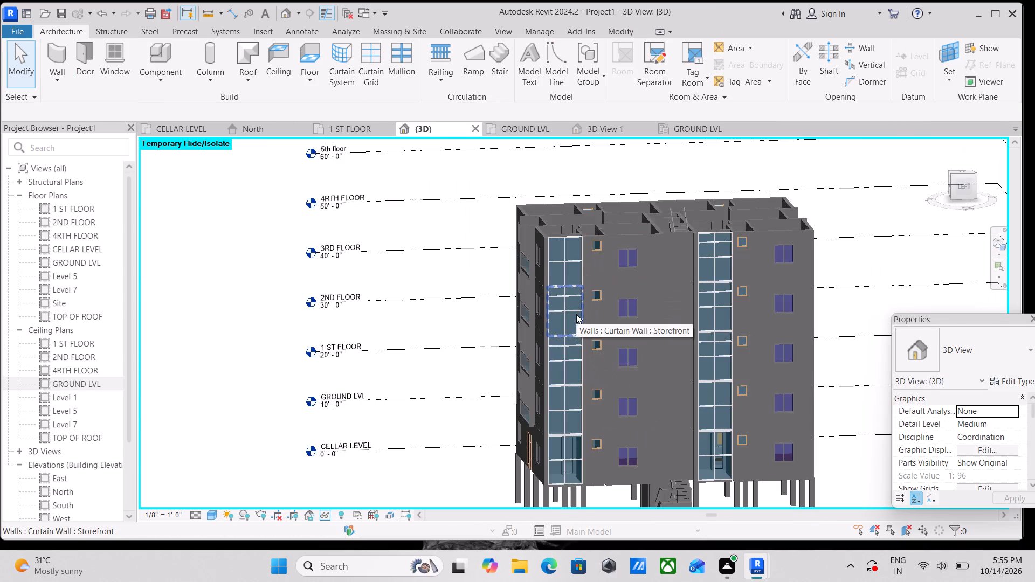
middle_drag(576, 313, 571, 262)
scroll(573, 349, up, 3)
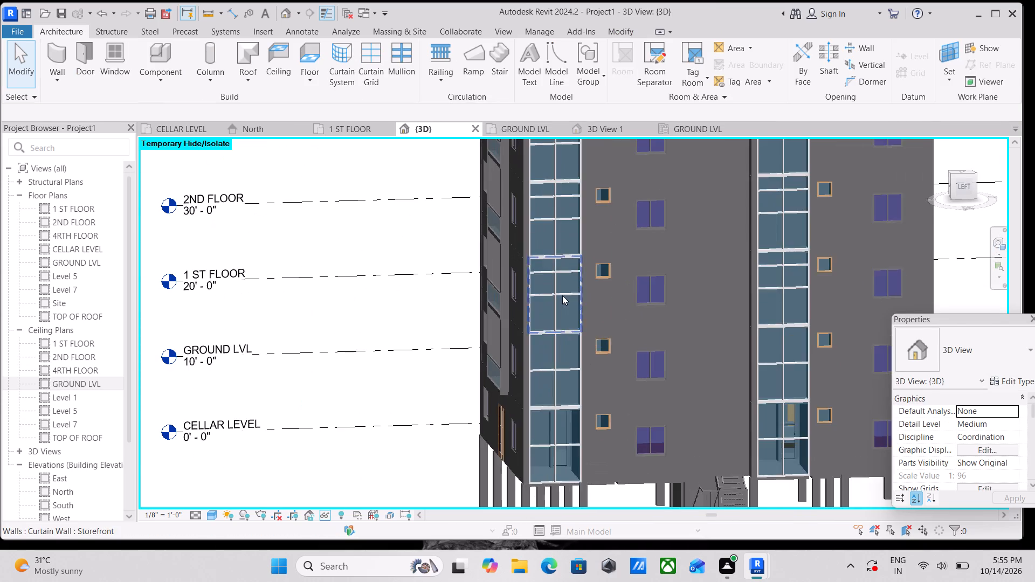
middle_drag(562, 297, 557, 390)
middle_drag(554, 331, 556, 347)
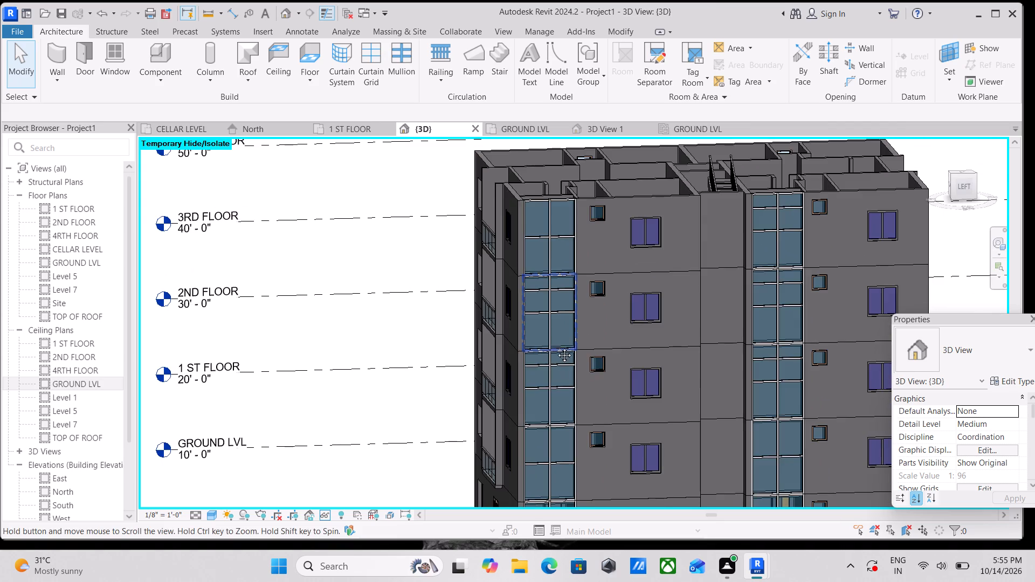
middle_drag(556, 347, 557, 369)
Unpin both upper horizontal mullions of the corner curtain wall between the 3RD FLOOR and 4RTH FLOOR levels.
scroll(555, 319, up, 7)
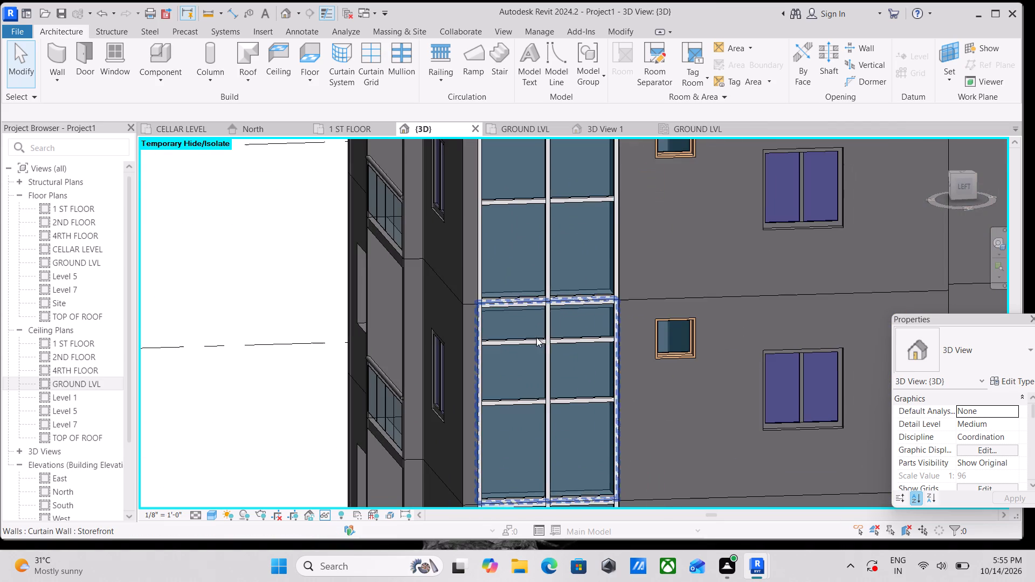
click(590, 340)
click(606, 313)
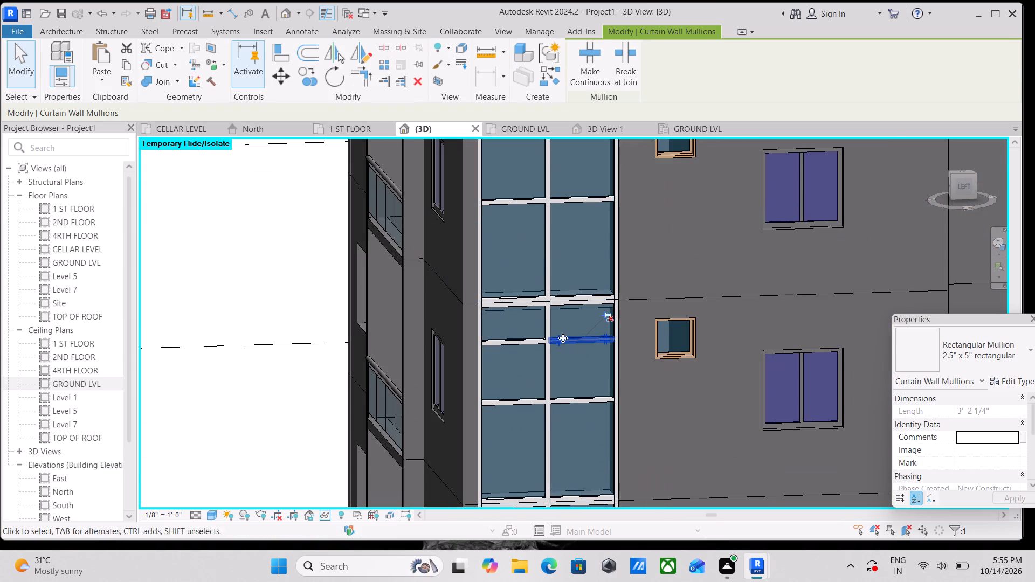
click(525, 340)
click(536, 317)
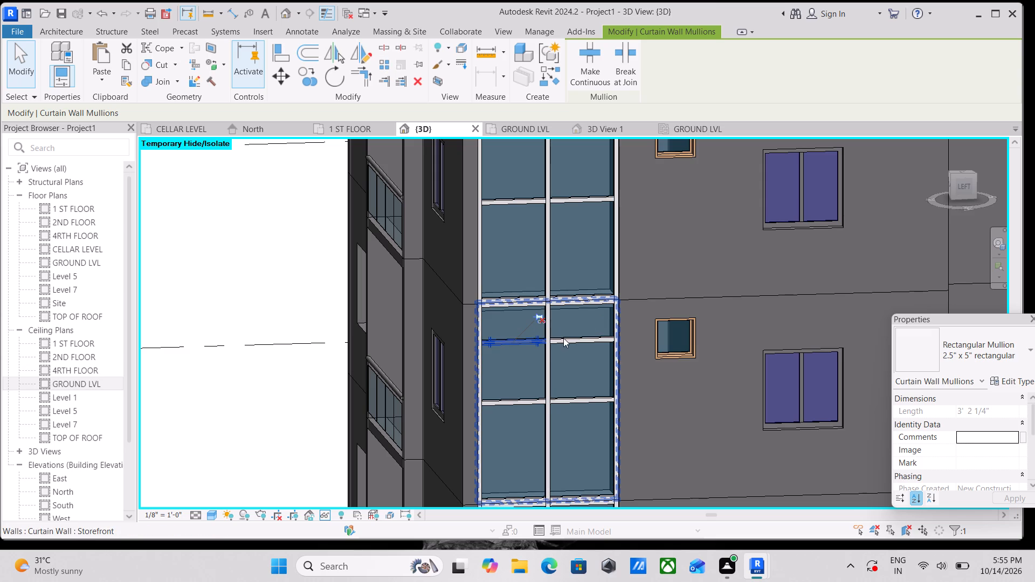
click(564, 338)
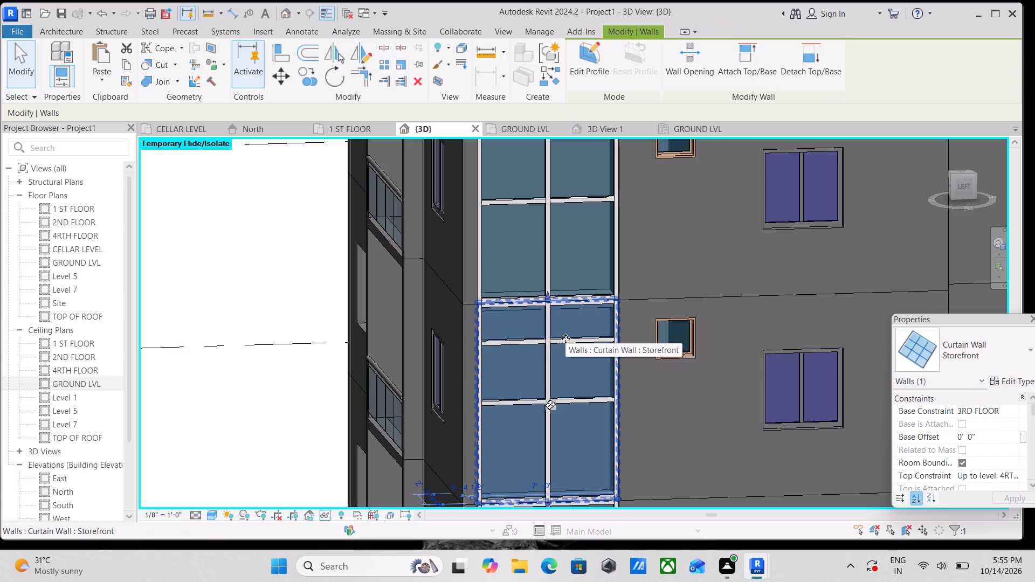
key(Escape)
Delete the two unpinned upper horizontal mullions from the 3RD FLOOR storey's corner curtain wall.
click(567, 339)
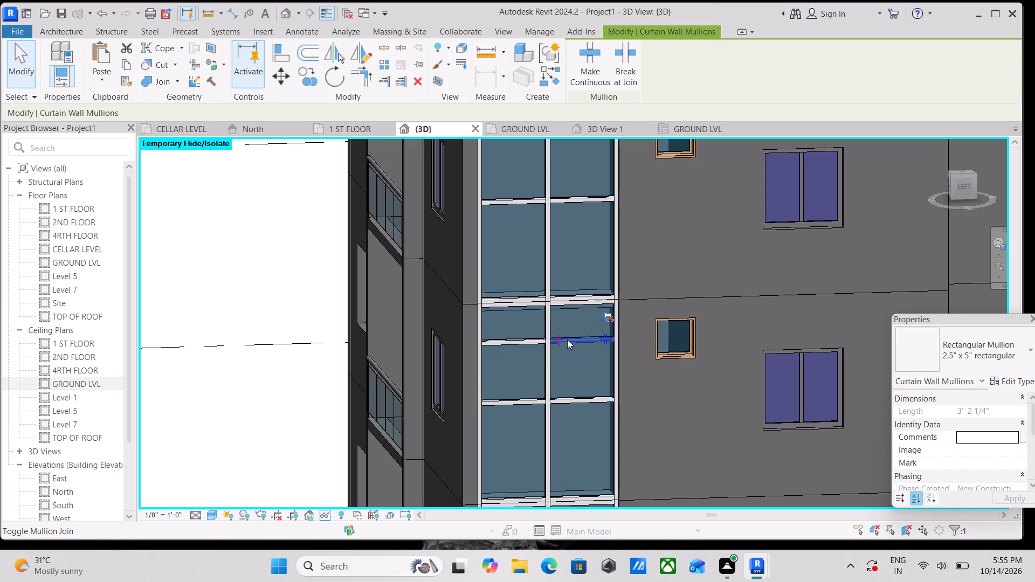
click(520, 340)
right_click(523, 339)
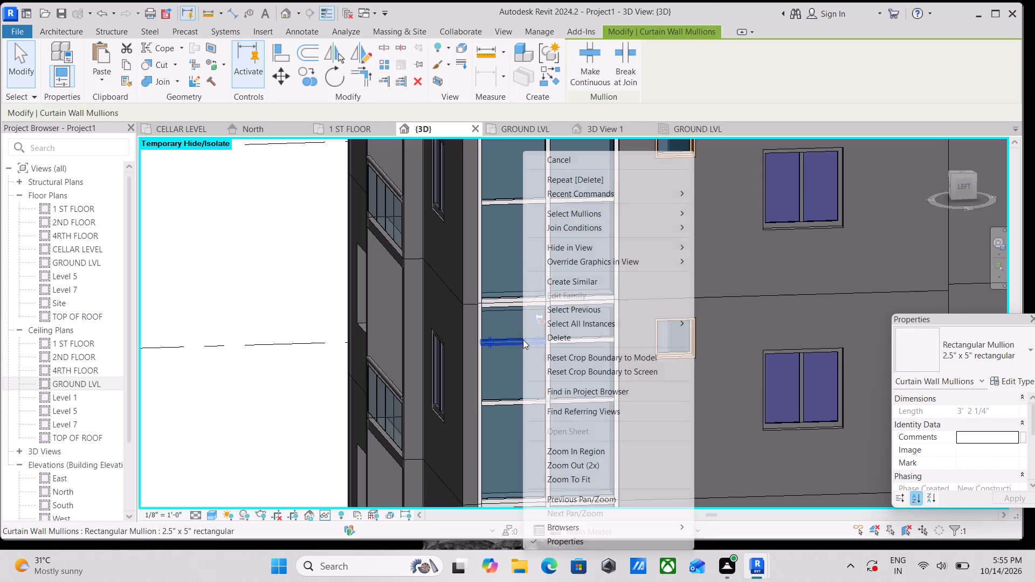
click(551, 338)
scroll(550, 341, up, 3)
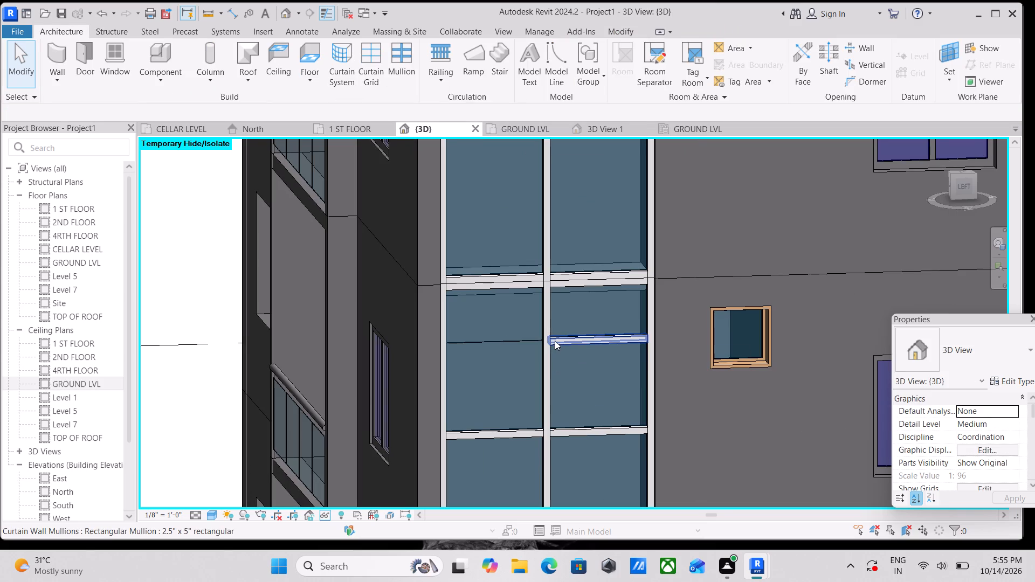
click(555, 341)
right_click(555, 341)
click(571, 339)
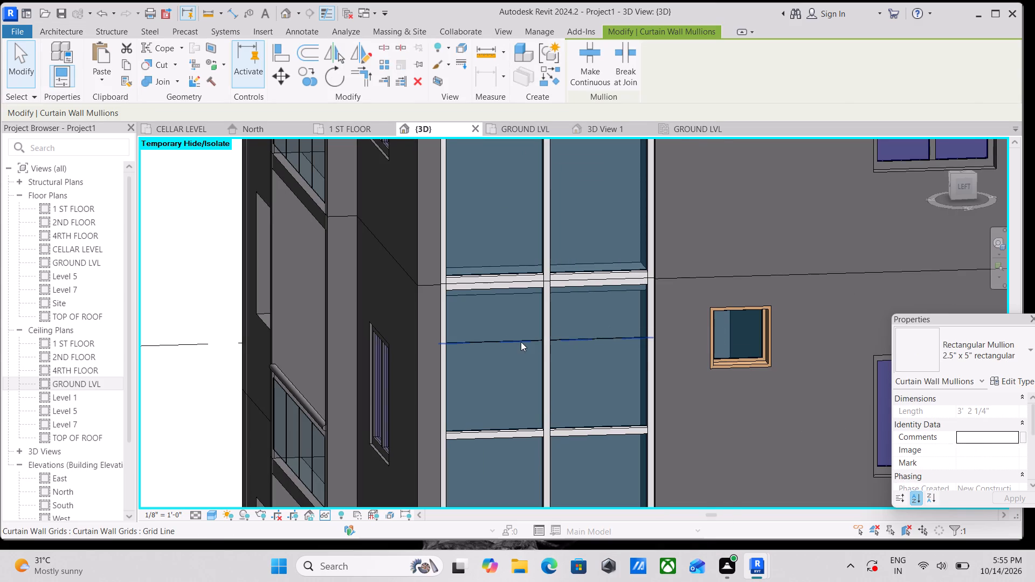
Unpin and delete the bare upper horizontal grid line in the 3RD FLOOR storey's corner curtain wall.
click(519, 341)
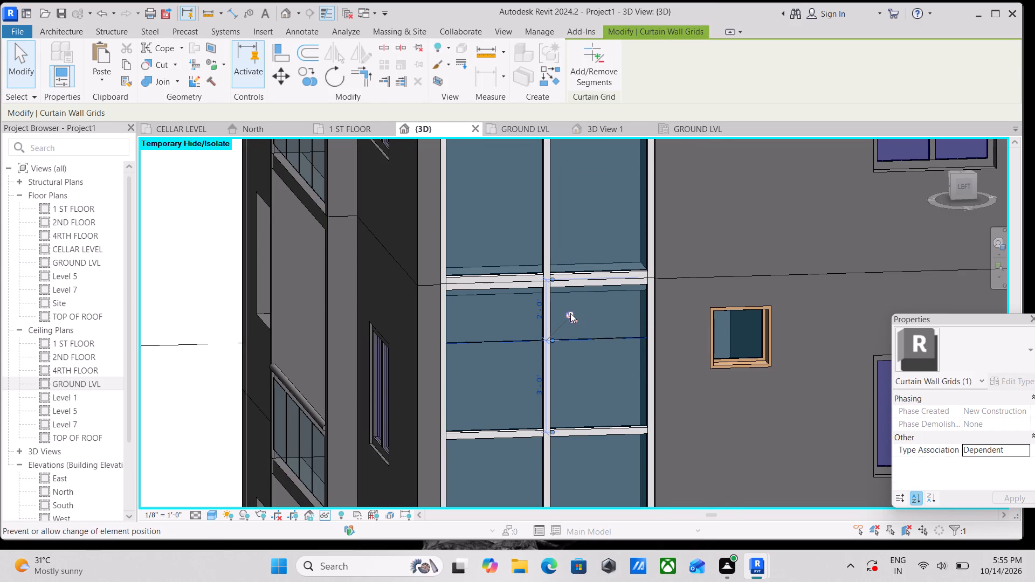
click(569, 312)
right_click(563, 343)
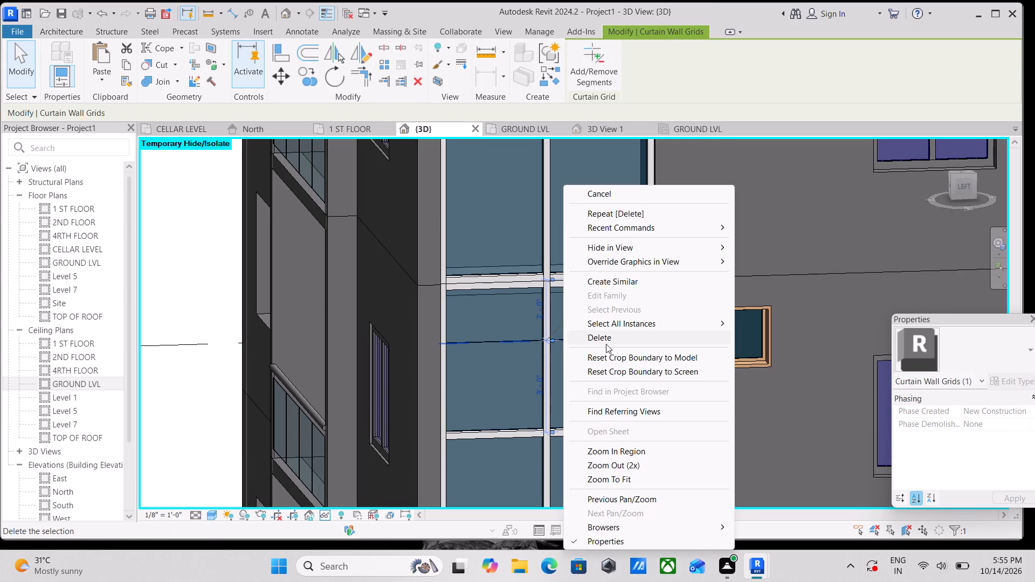
click(607, 342)
Unpin and delete the two upper horizontal mullions of the corner curtain wall one storey below the 3RD FLOOR storey.
scroll(607, 342, down, 6)
middle_drag(607, 342, 594, 275)
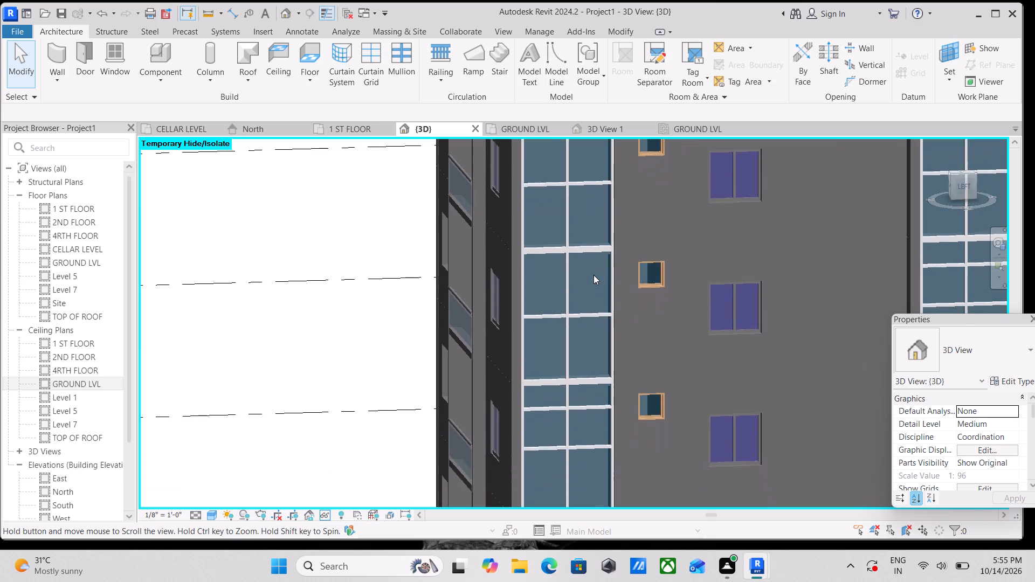
scroll(592, 395, up, 5)
middle_drag(563, 374, 565, 297)
scroll(564, 304, up, 1)
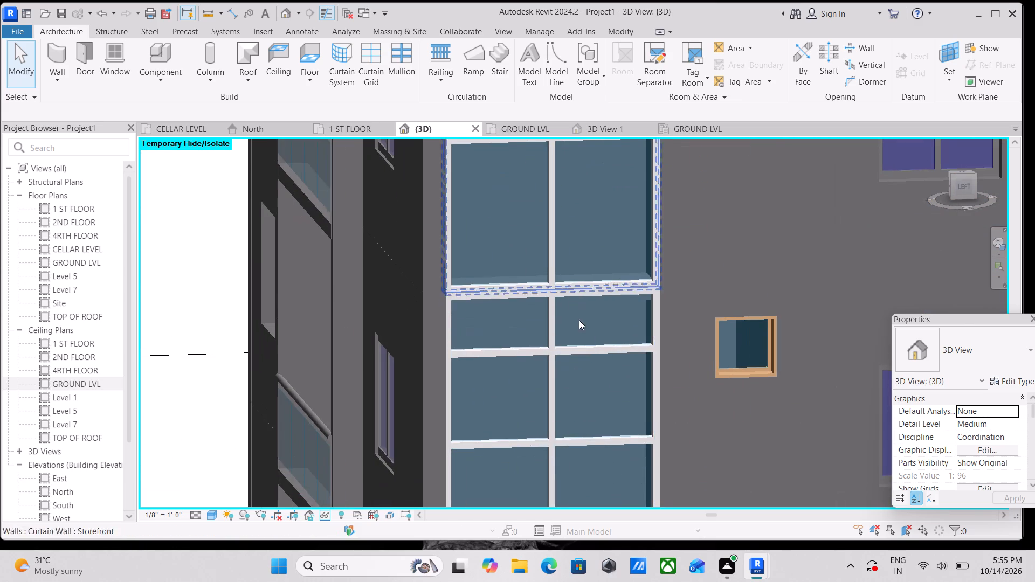
click(586, 352)
click(630, 318)
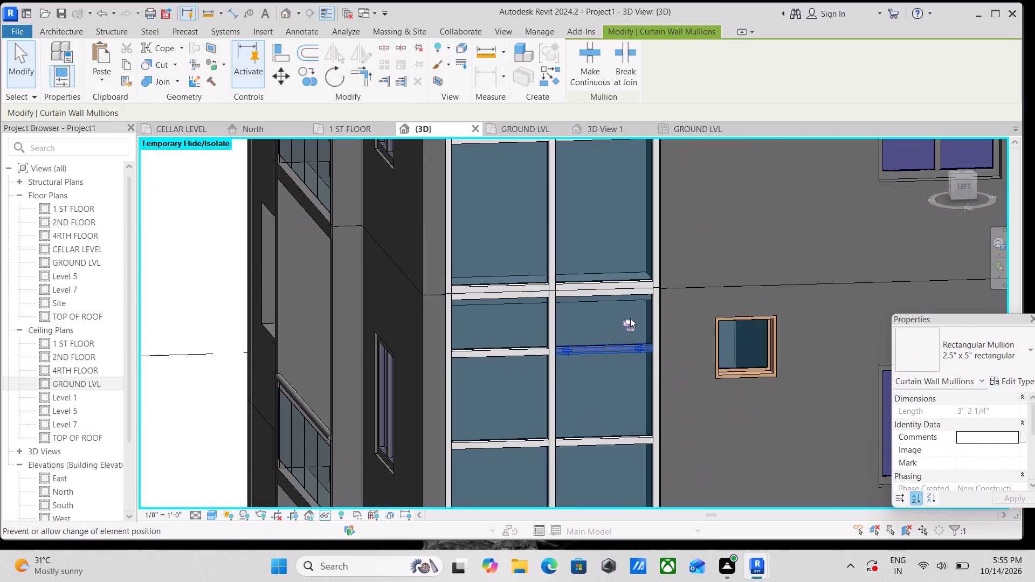
click(515, 353)
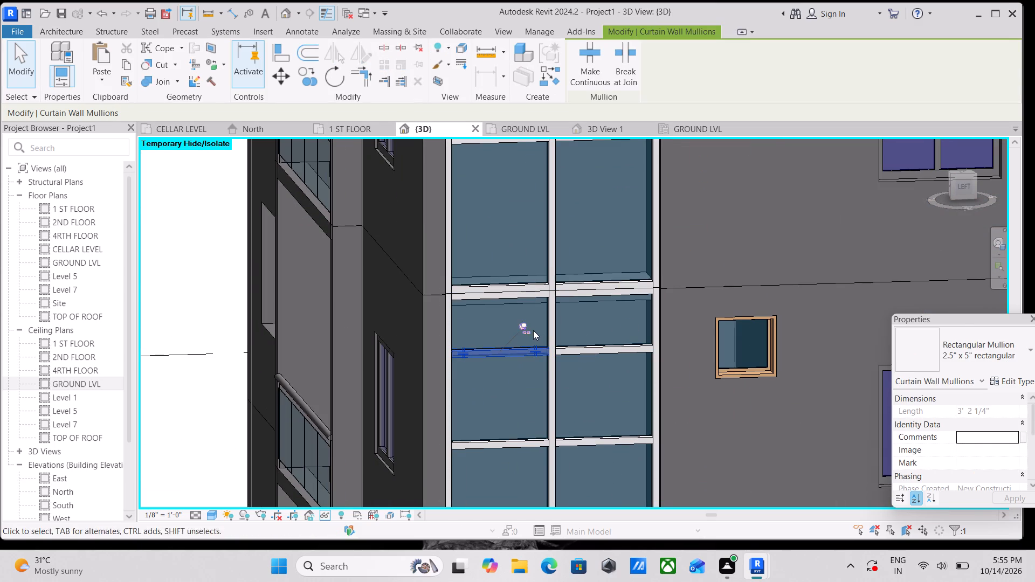
click(523, 328)
click(567, 348)
right_click(567, 348)
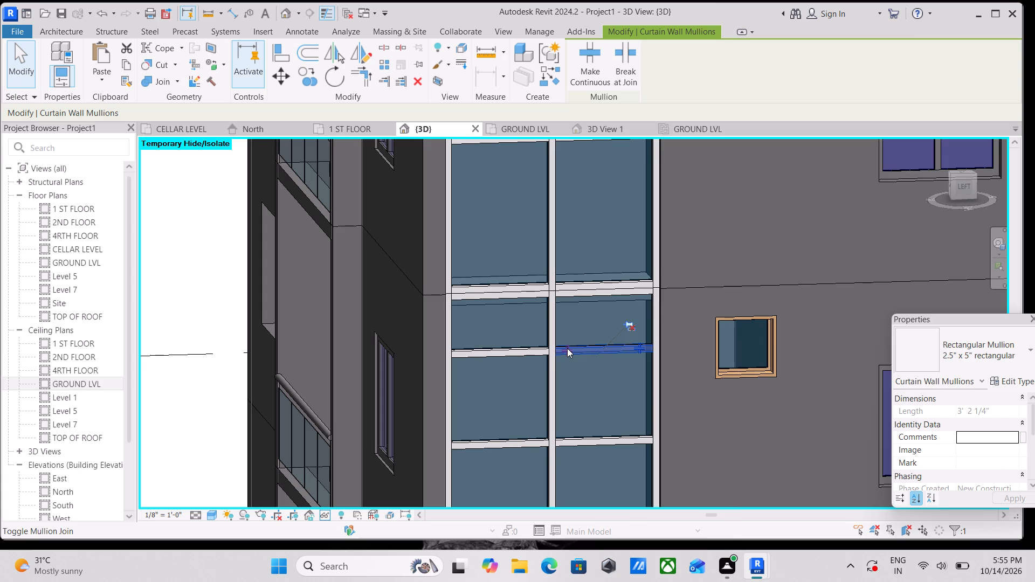
click(601, 342)
click(512, 349)
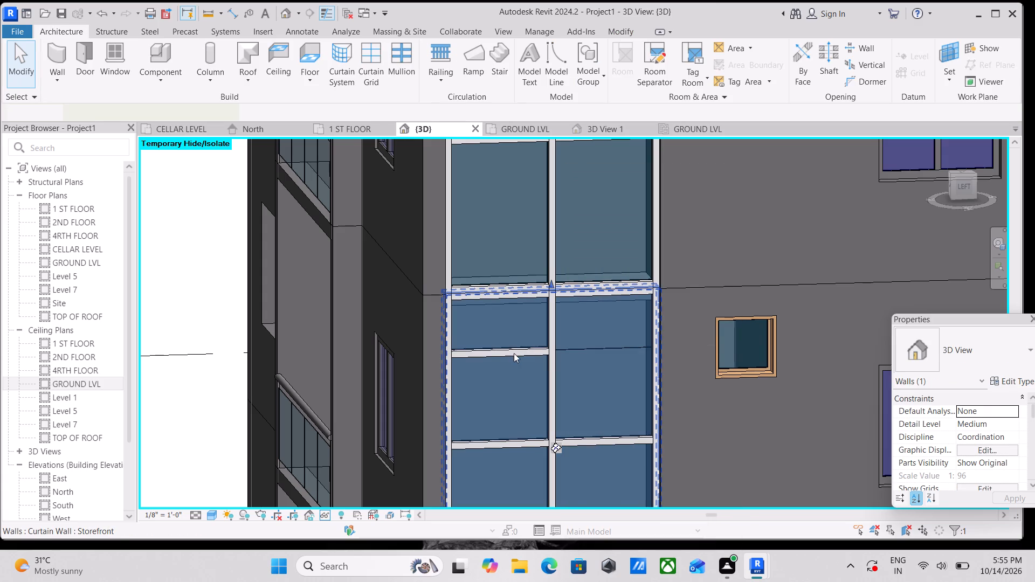
key(Escape)
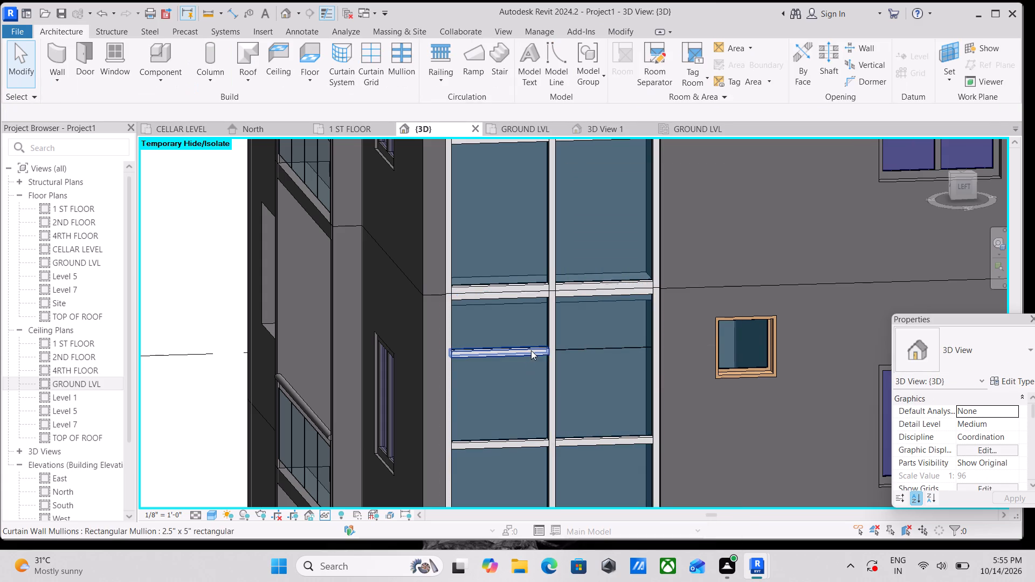
click(541, 352)
right_click(541, 352)
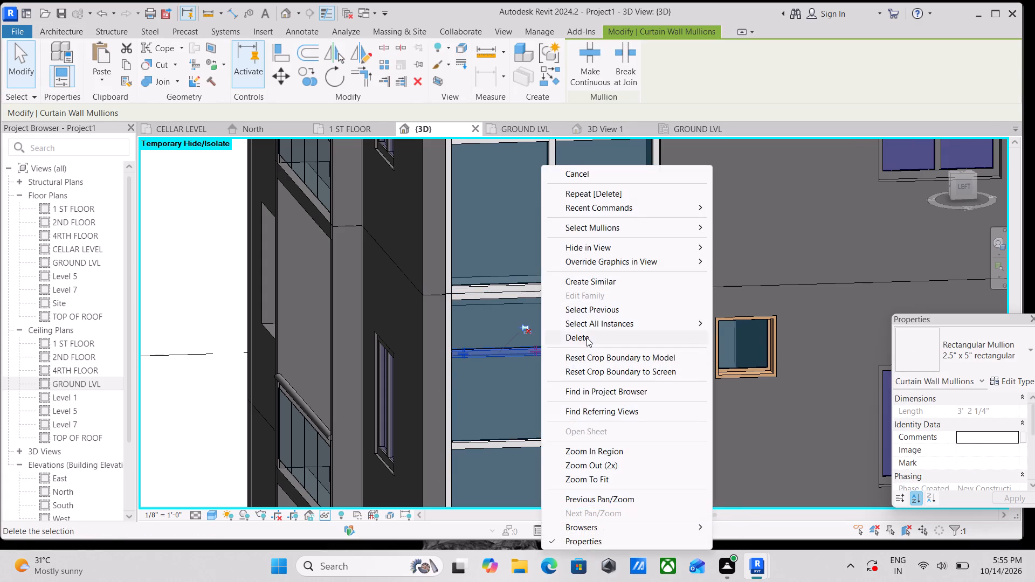
click(586, 337)
Unpin and delete the bare upper horizontal grid line left in that same corner curtain wall.
click(594, 345)
right_click(594, 345)
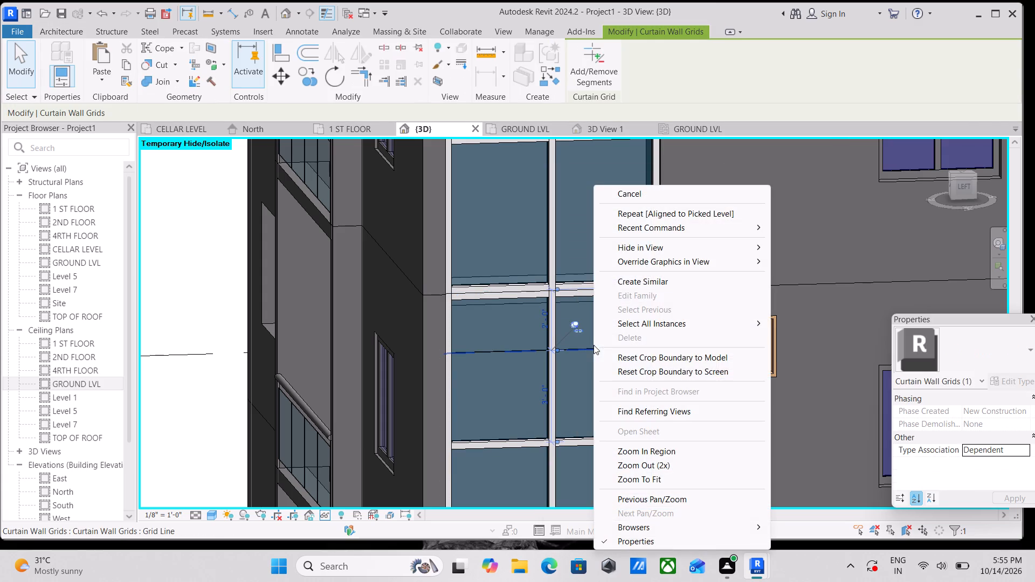
click(576, 322)
click(576, 322)
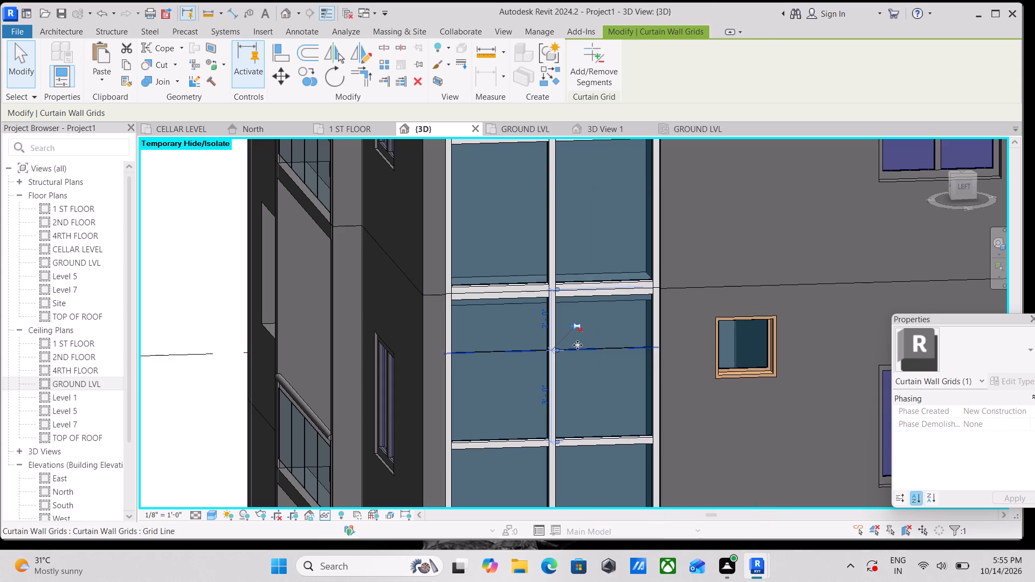
right_click(577, 345)
click(606, 342)
Examine the remaining lower storeys of the corner curtain wall and compare them with the second curtain wall stack on the facade.
scroll(606, 342, down, 9)
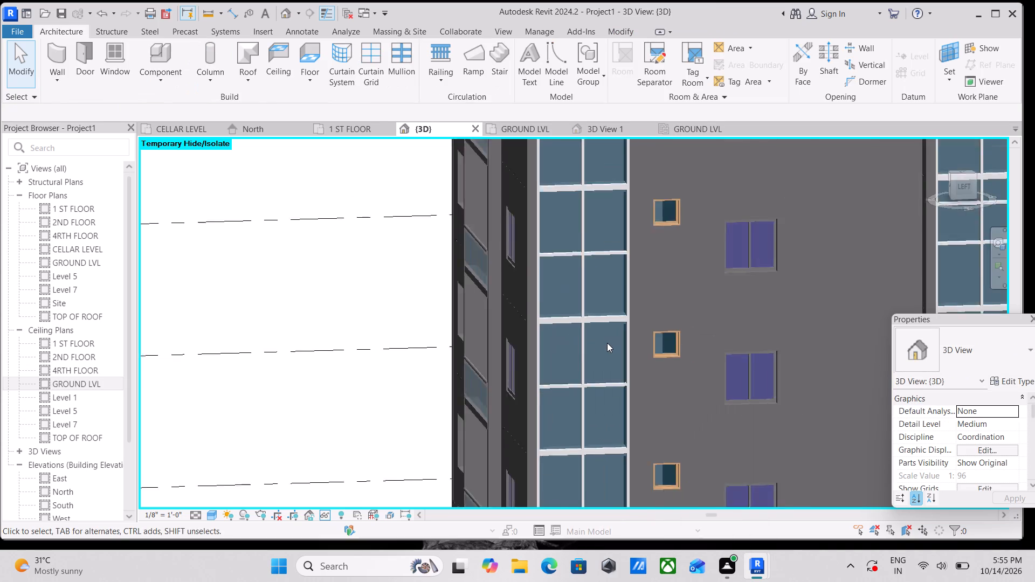
scroll(607, 343, down, 1)
middle_drag(607, 343, 596, 214)
scroll(590, 245, up, 3)
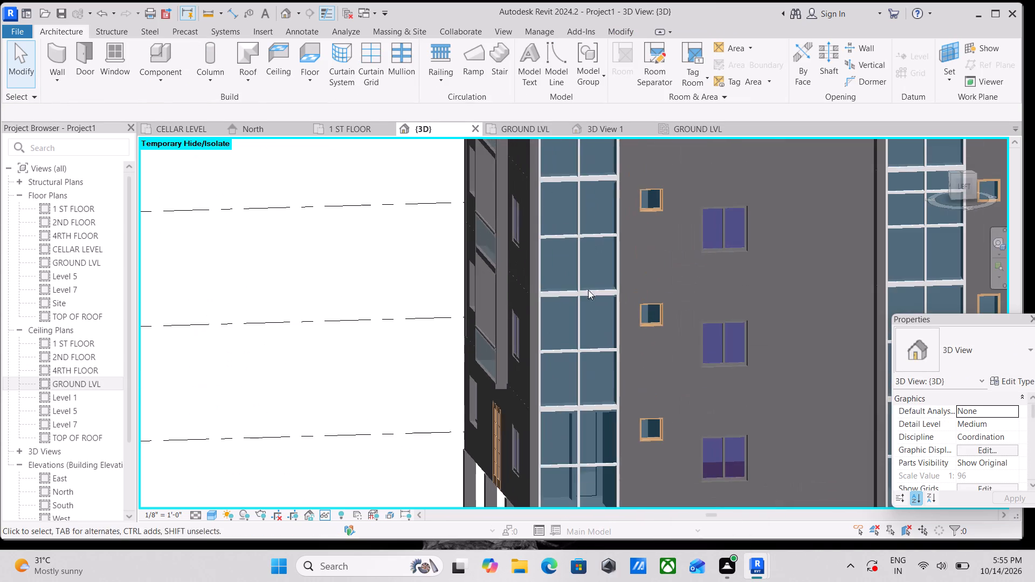
scroll(587, 296, up, 5)
middle_drag(584, 341, 574, 286)
scroll(574, 277, up, 1)
scroll(577, 273, down, 5)
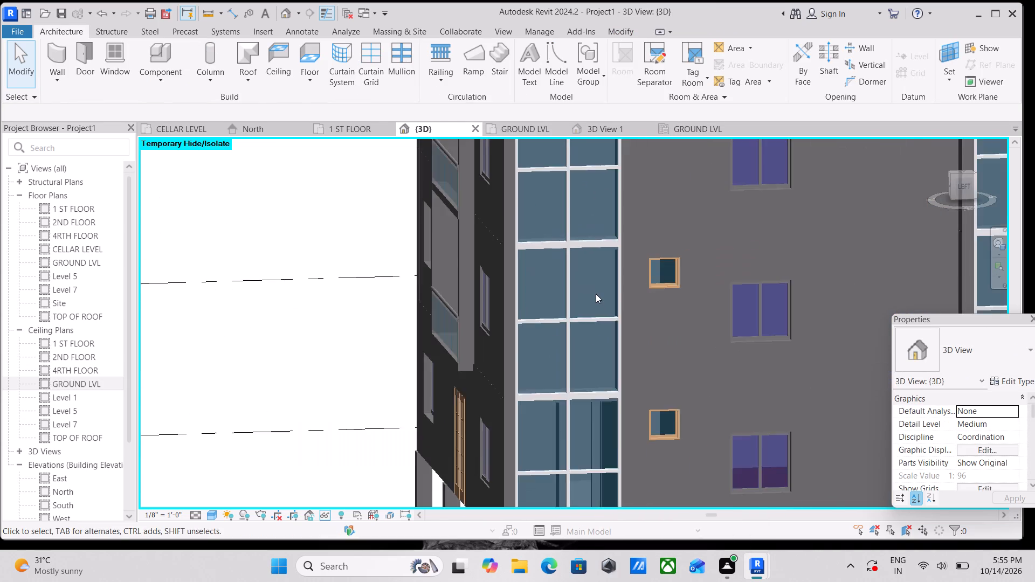
scroll(596, 294, down, 2)
middle_drag(596, 294, 456, 350)
scroll(497, 320, down, 3)
middle_drag(497, 320, 438, 376)
scroll(460, 339, down, 1)
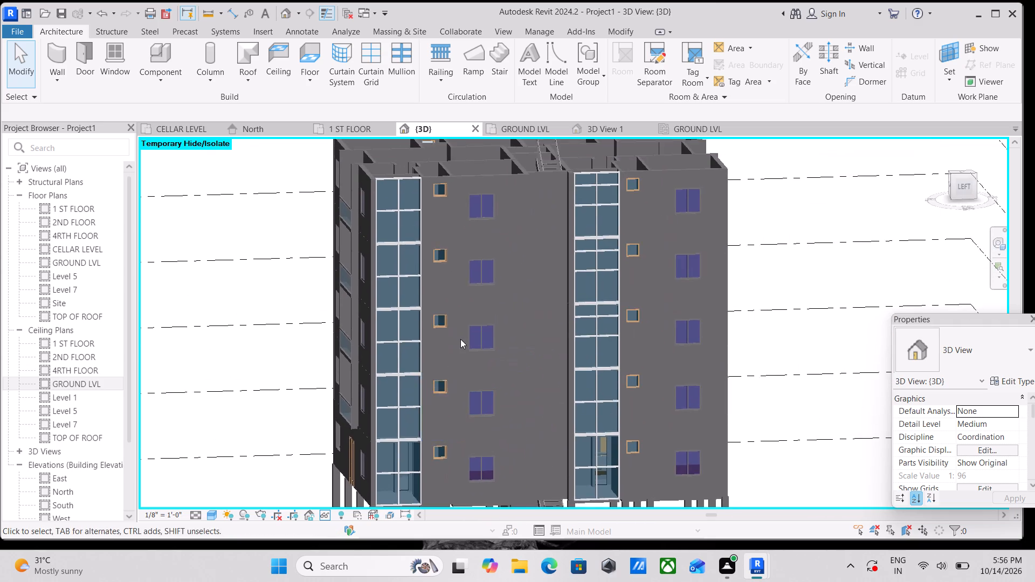
scroll(460, 339, down, 1)
middle_drag(459, 343, 445, 371)
Unpin and delete the two upper horizontal mullions of the top-storey curtain wall in the second stack, mid-facade.
scroll(556, 276, up, 2)
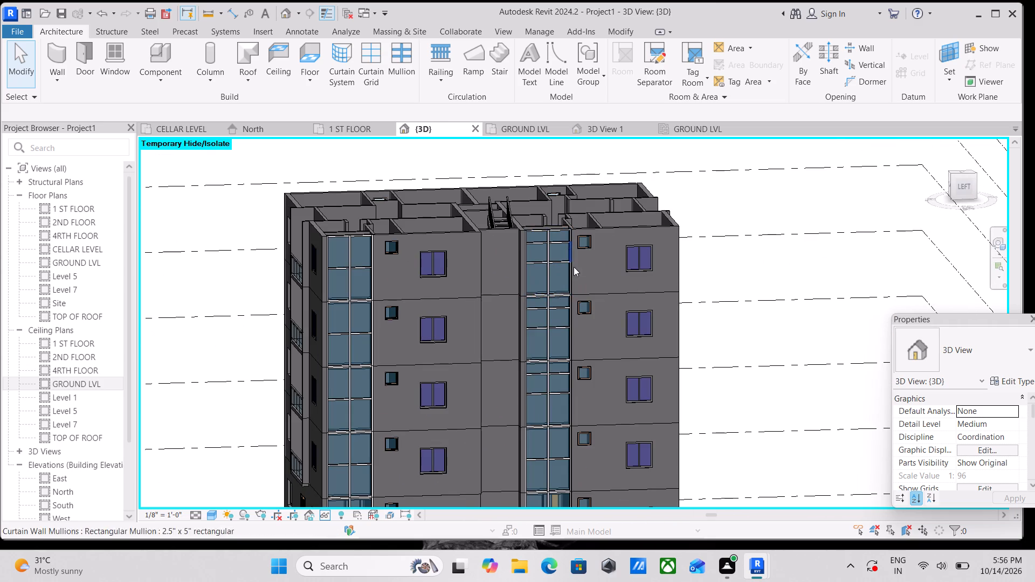
middle_drag(465, 340, 464, 293)
scroll(551, 207, up, 3)
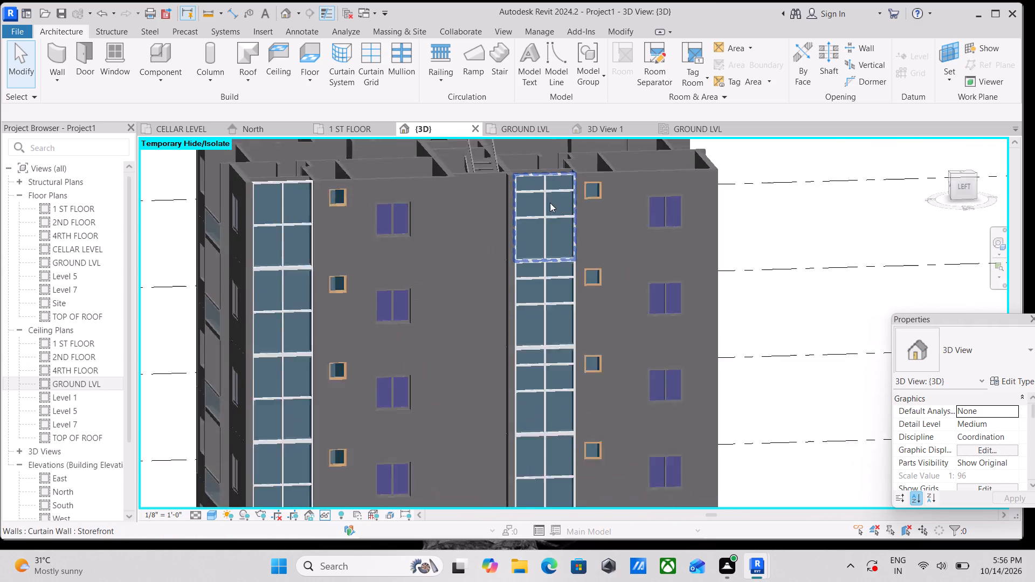
scroll(541, 179, up, 6)
click(520, 195)
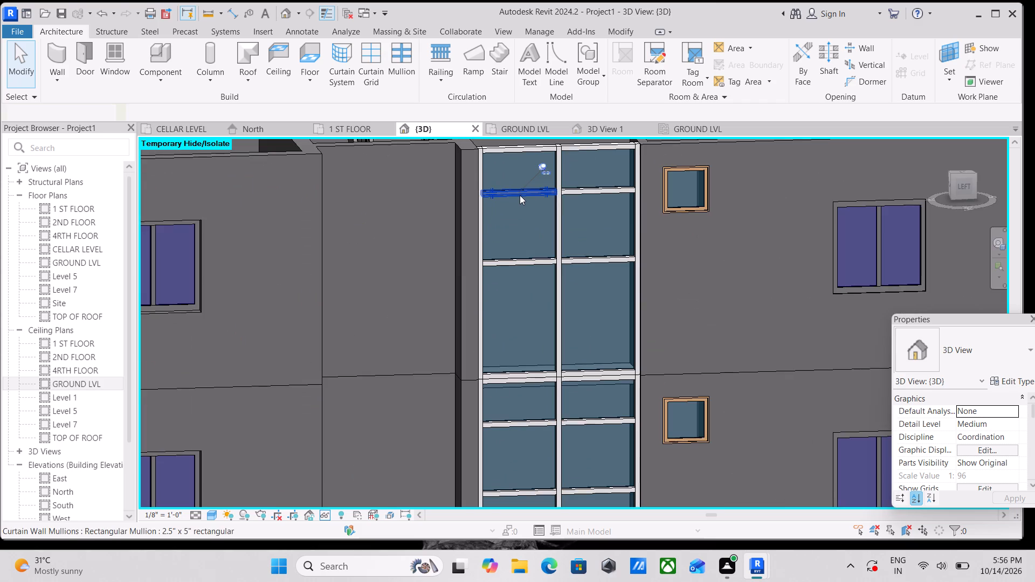
click(537, 168)
scroll(567, 182, up, 3)
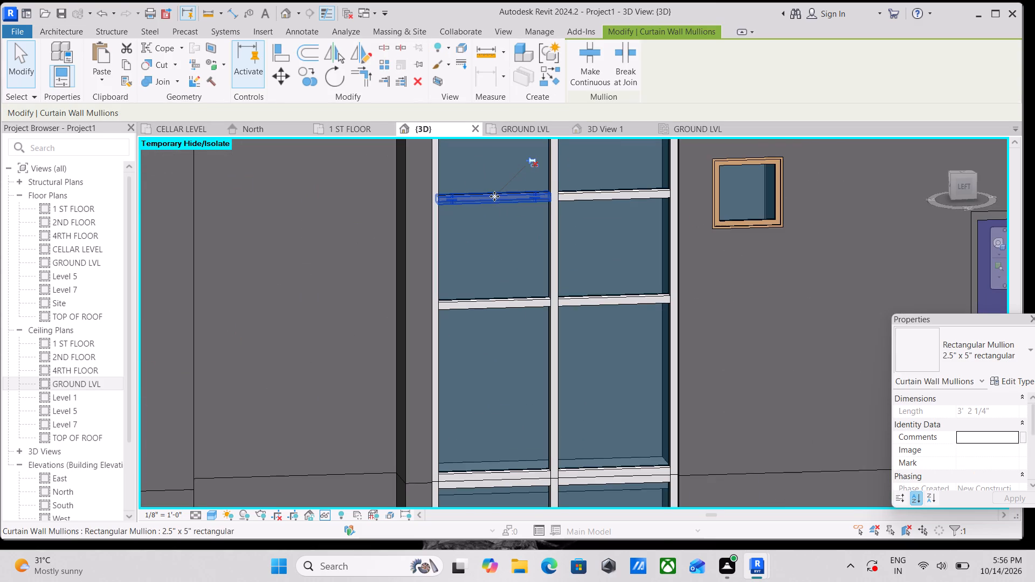
right_click(494, 196)
click(534, 338)
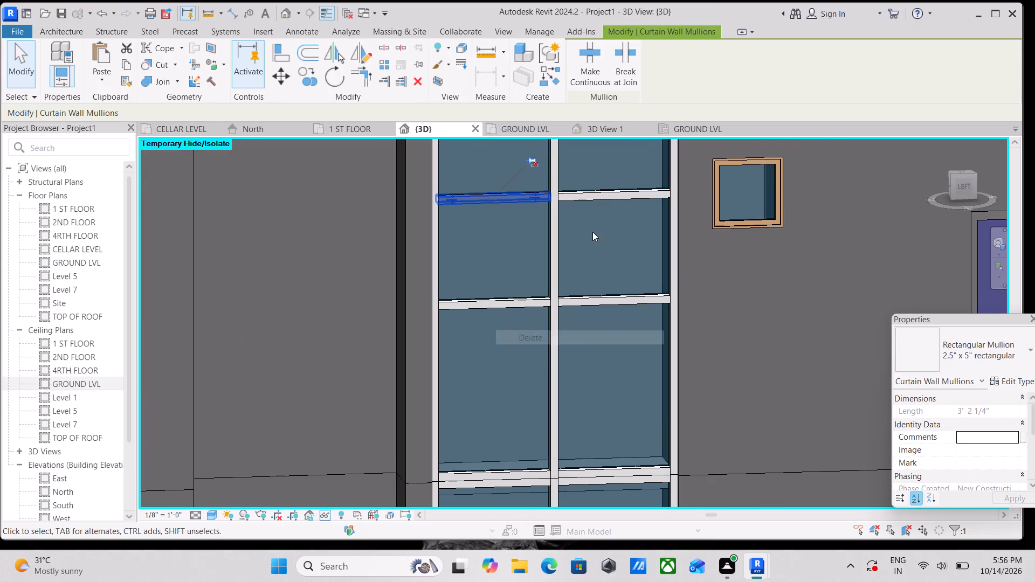
click(620, 196)
click(636, 169)
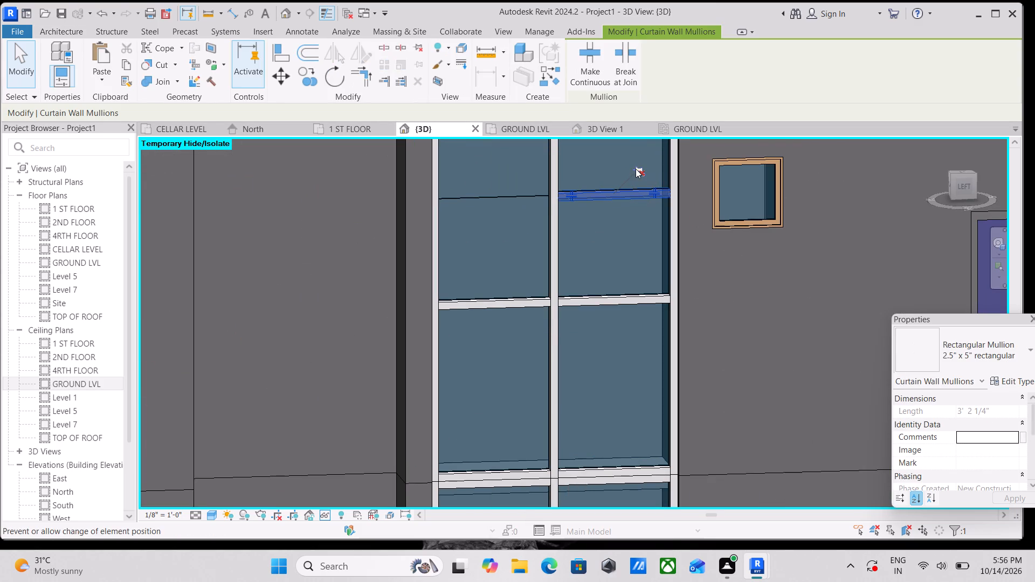
right_click(598, 198)
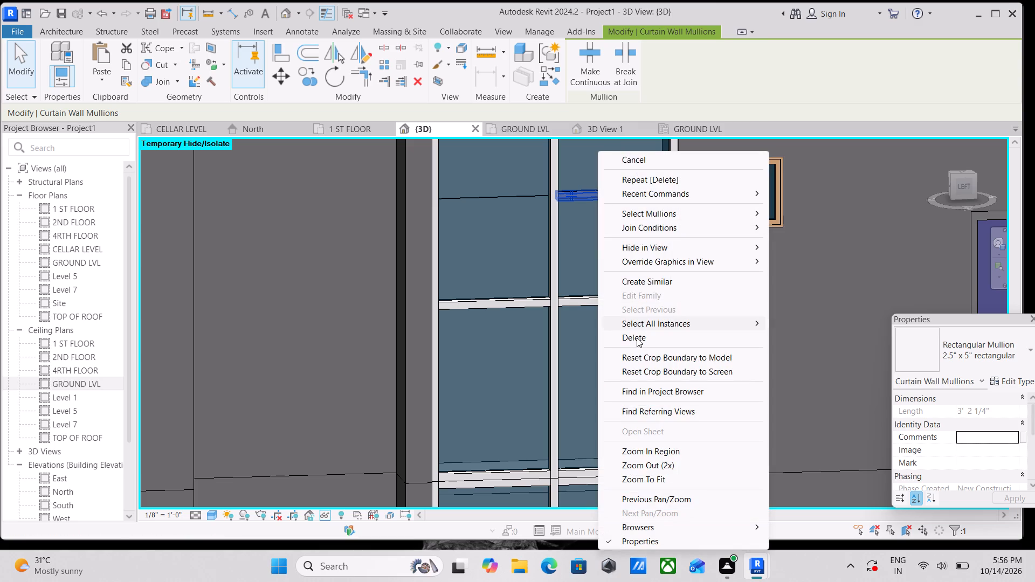
click(637, 338)
Unpin and delete the bare upper horizontal grid line in the second stack's top-storey curtain wall.
scroll(598, 202, up, 2)
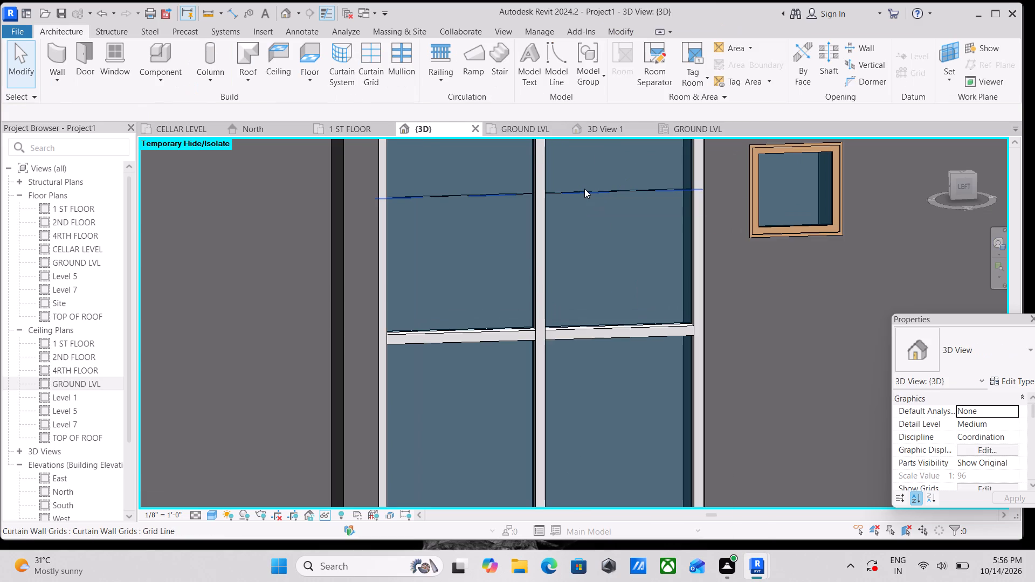
click(584, 189)
click(561, 167)
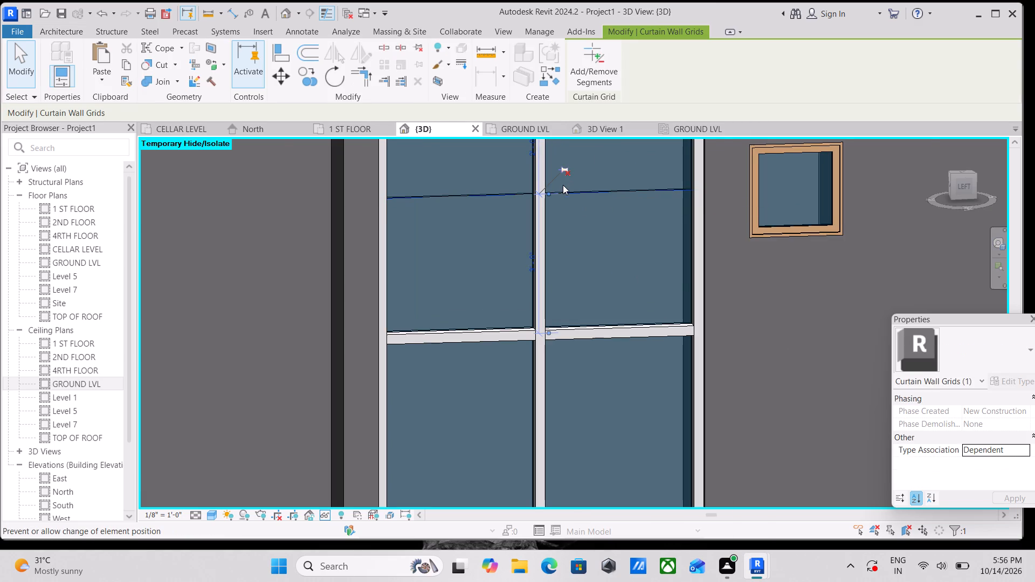
scroll(563, 189, up, 3)
right_click(563, 189)
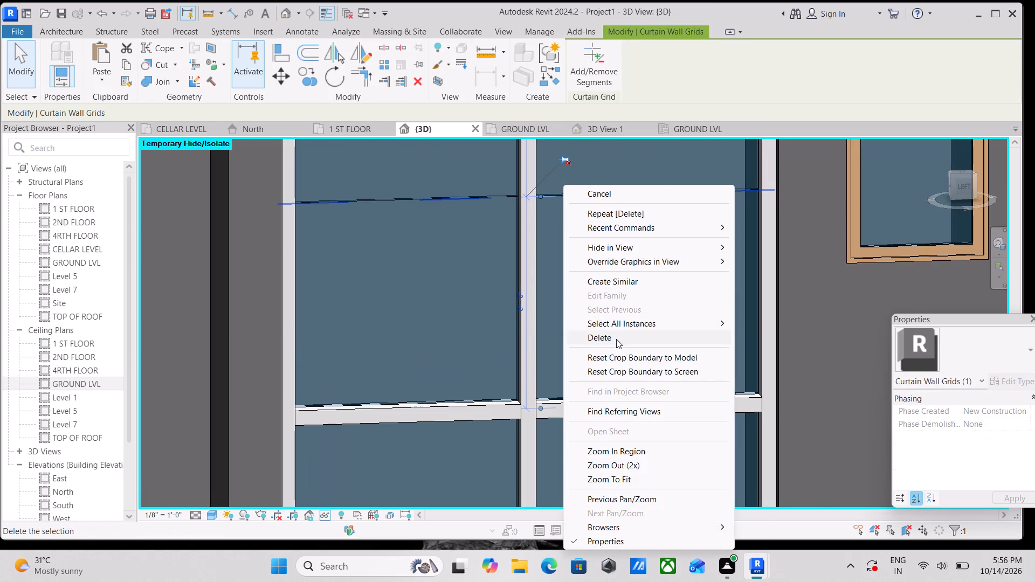
click(616, 339)
Unpin and delete the two upper horizontal mullions of the second stack's curtain wall one storey below the top.
scroll(616, 336, down, 4)
middle_drag(612, 332, 592, 209)
scroll(593, 203, down, 6)
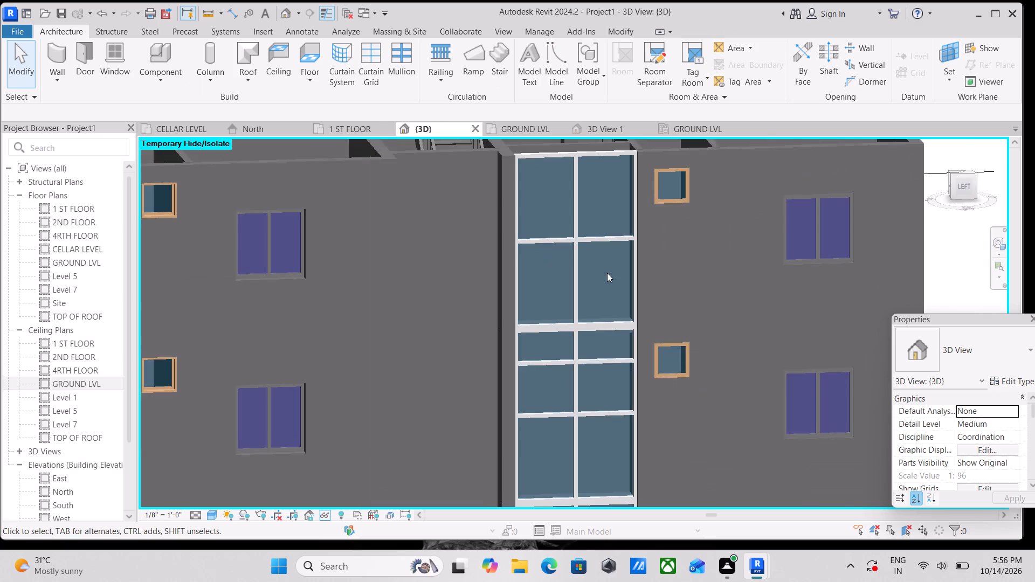
middle_drag(607, 273, 596, 202)
scroll(587, 268, up, 5)
click(584, 300)
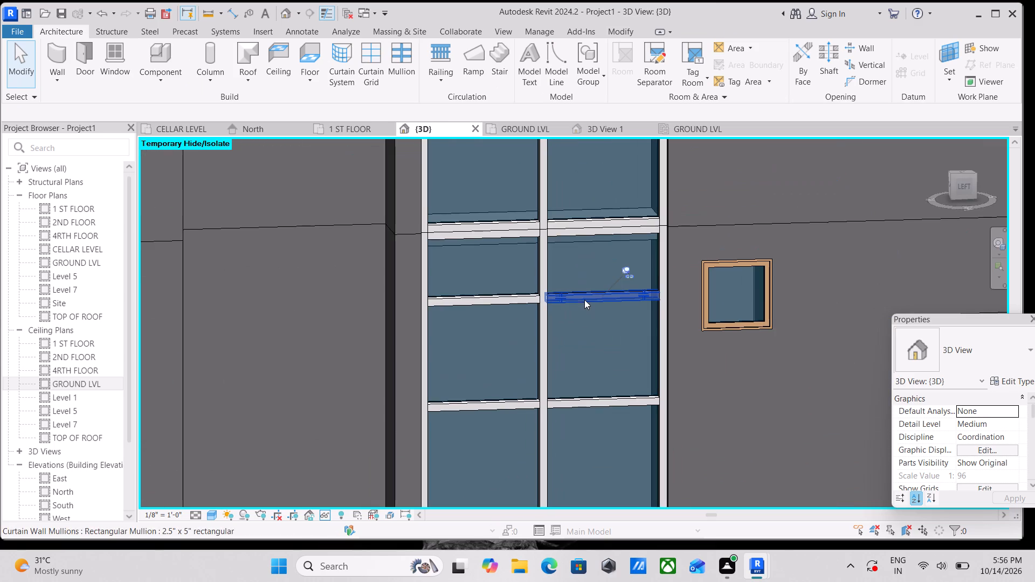
click(624, 275)
scroll(589, 306, up, 4)
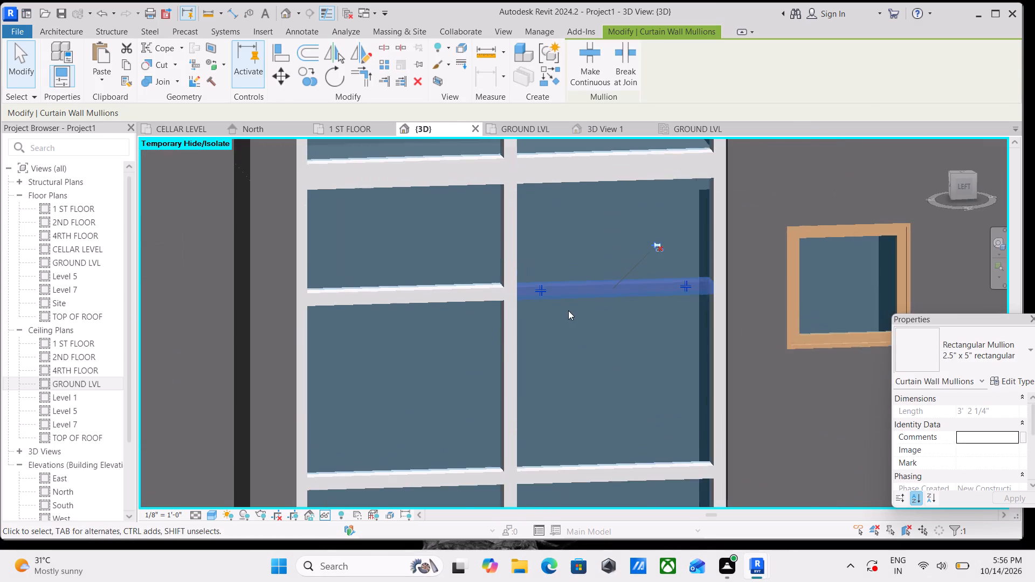
scroll(567, 310, up, 3)
right_click(563, 285)
click(601, 334)
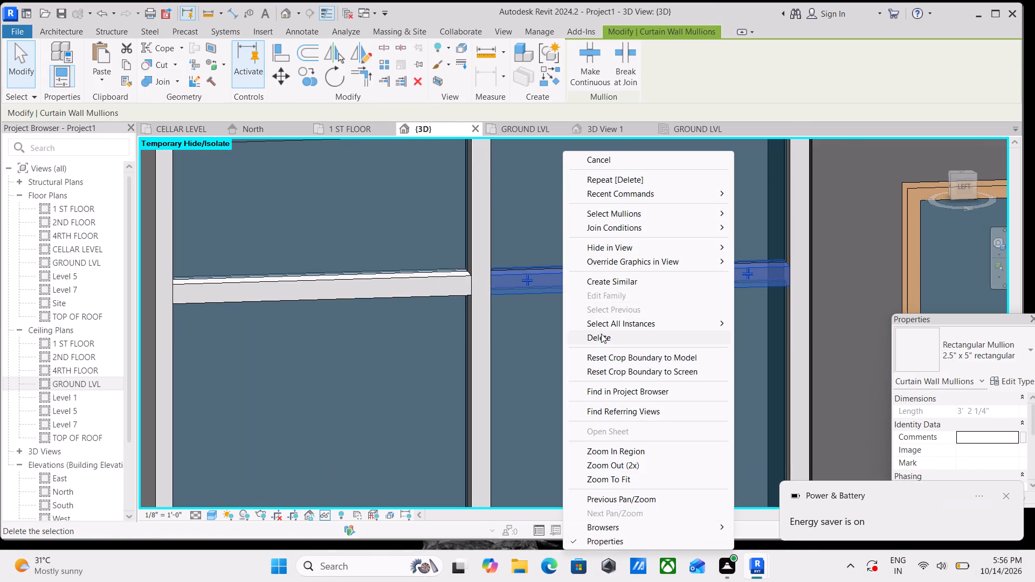
scroll(601, 334, down, 4)
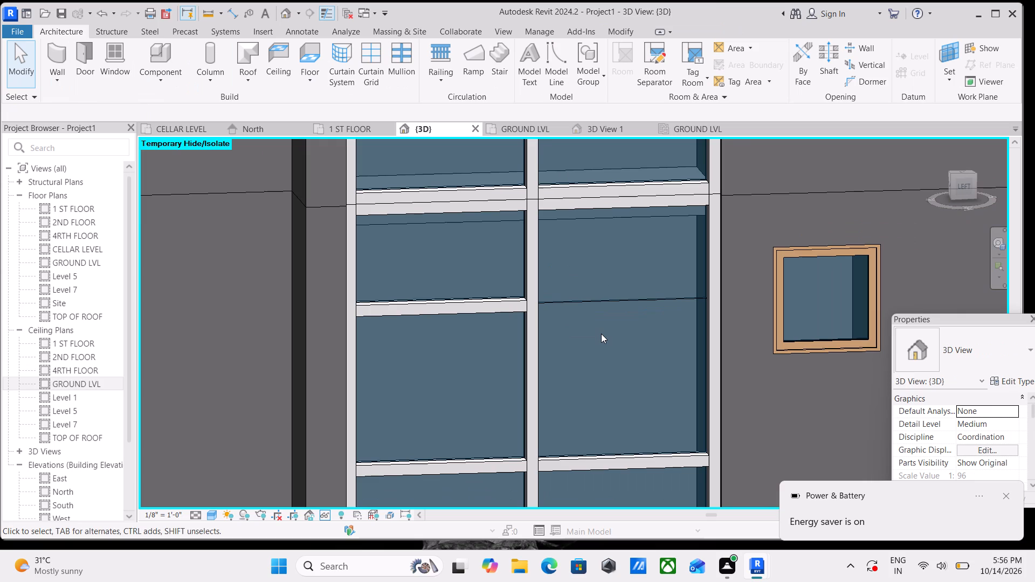
scroll(568, 318, up, 1)
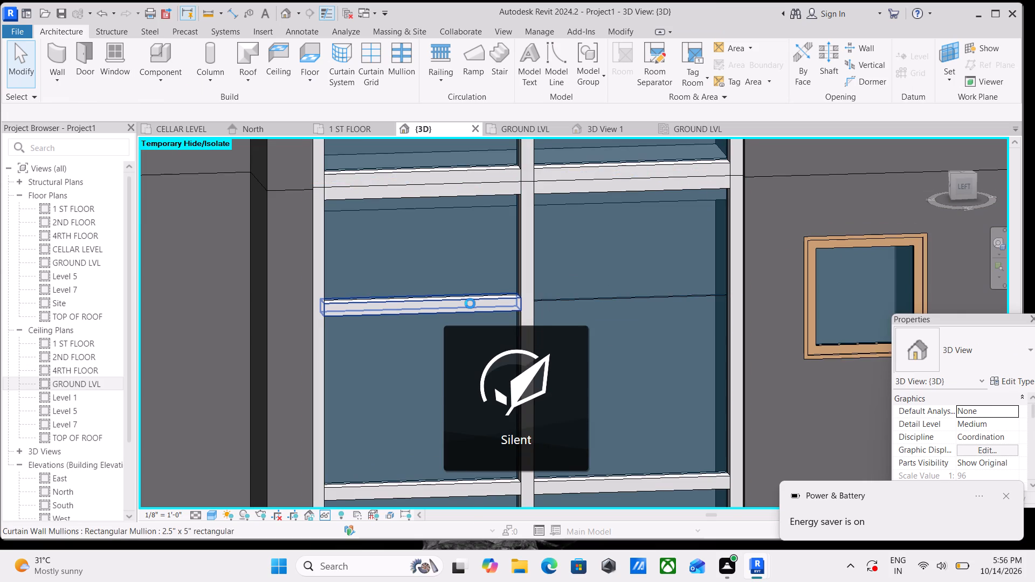
click(451, 301)
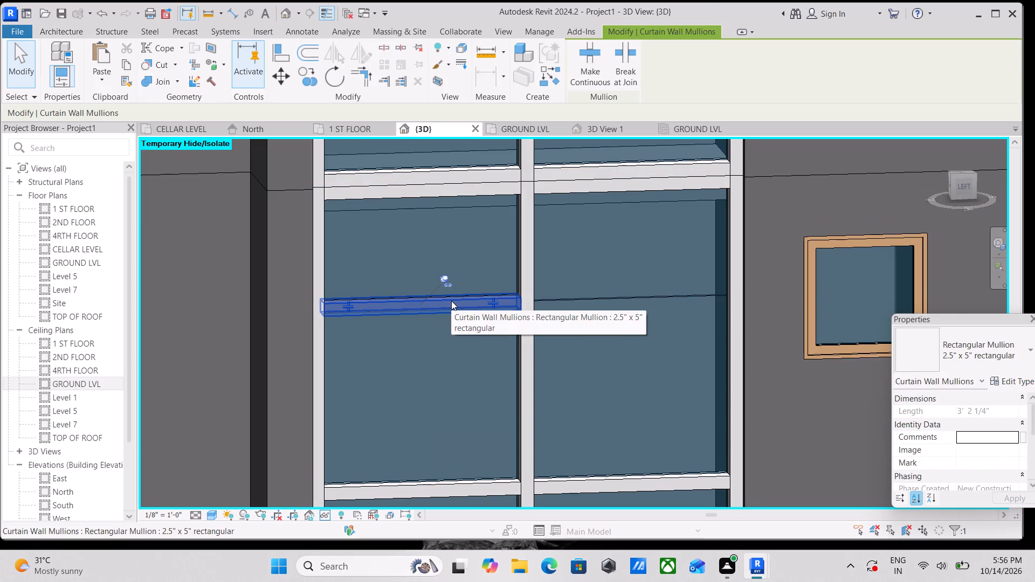
click(445, 276)
right_click(446, 311)
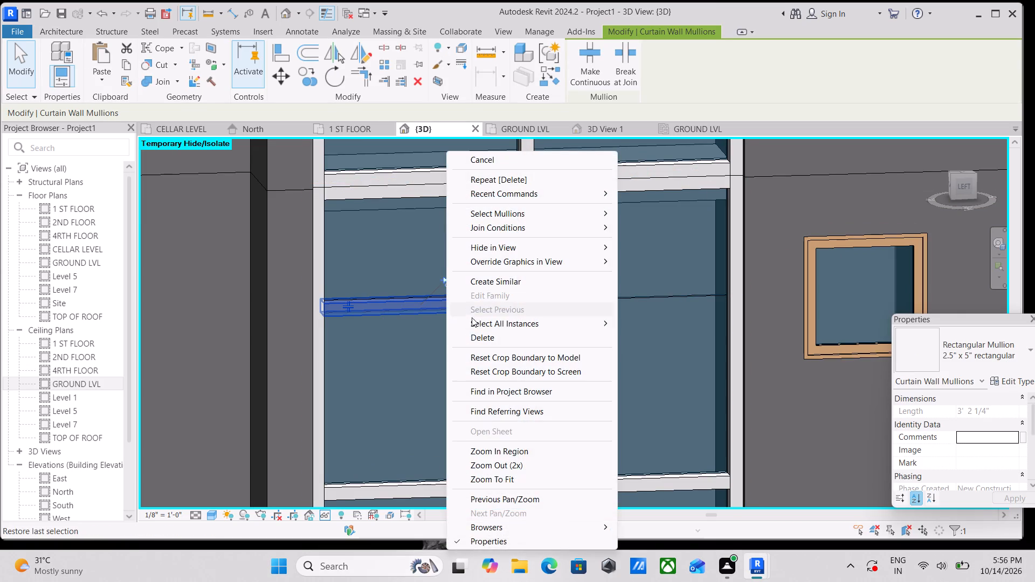
click(474, 337)
scroll(419, 306, up, 2)
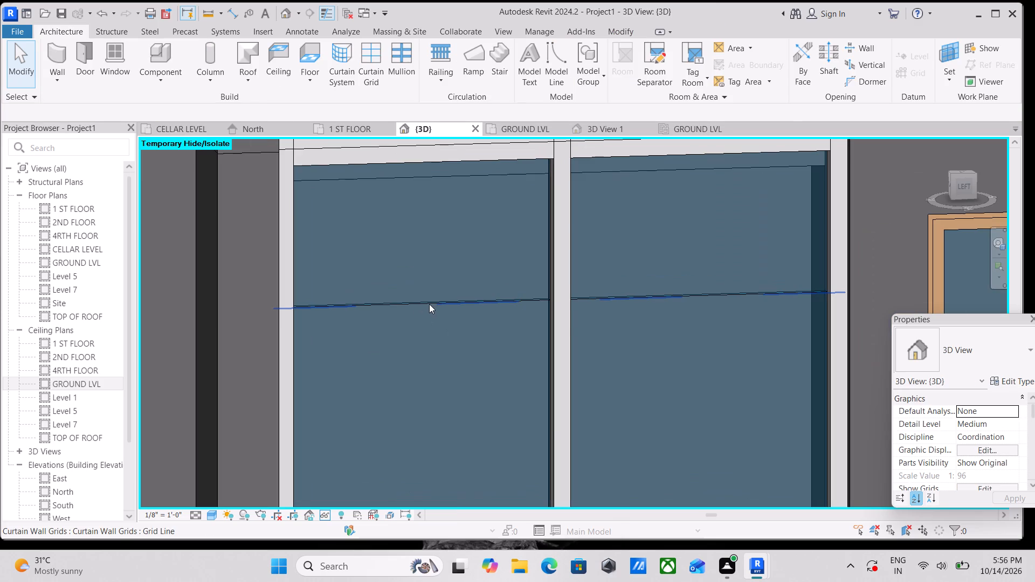
Unpin and delete the bare upper horizontal grid line in the second stack's curtain wall one storey below the top.
click(429, 304)
click(582, 275)
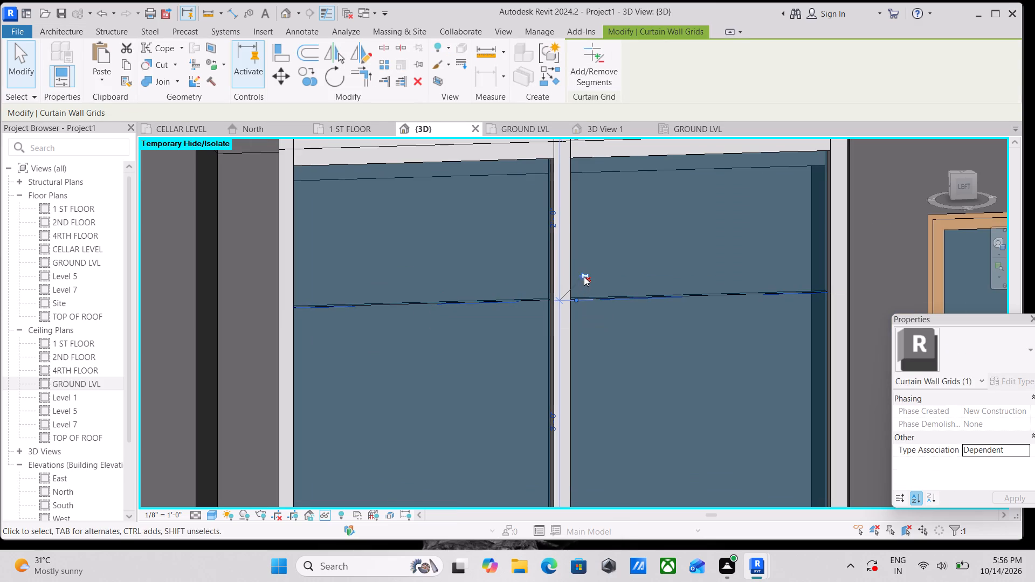
click(609, 302)
right_click(609, 302)
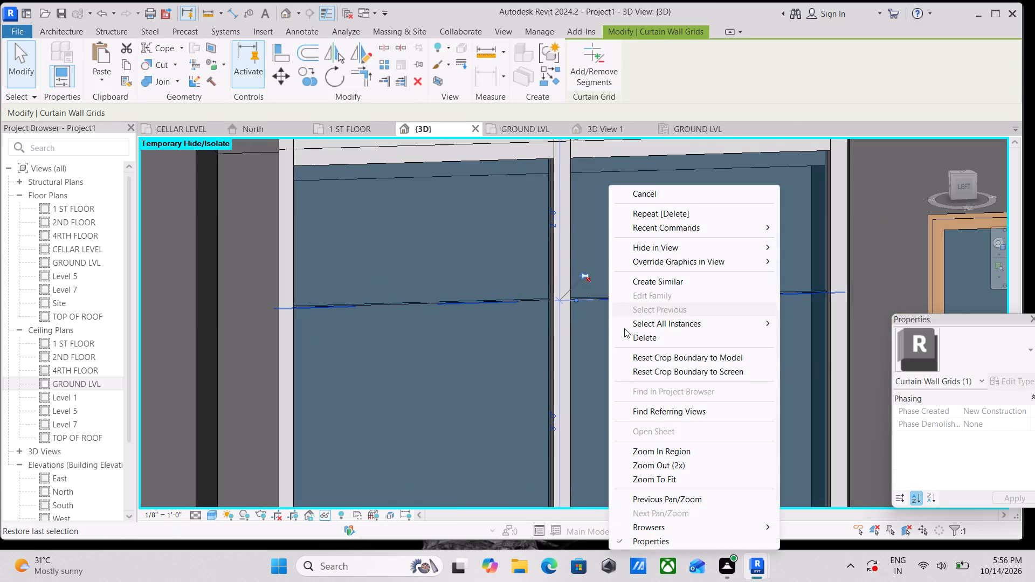
click(624, 328)
key(Escape)
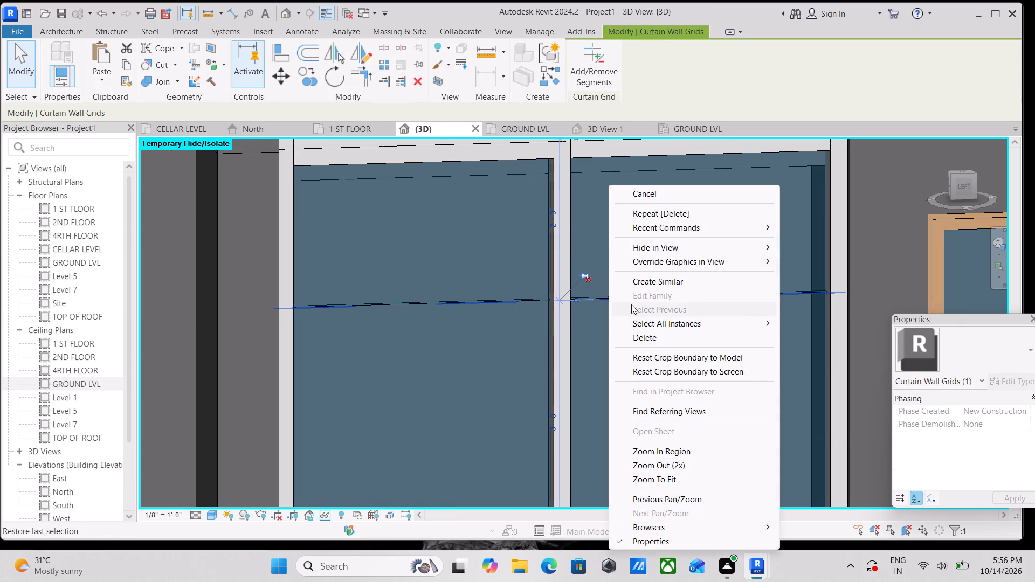
key(Escape)
click(625, 302)
right_click(625, 302)
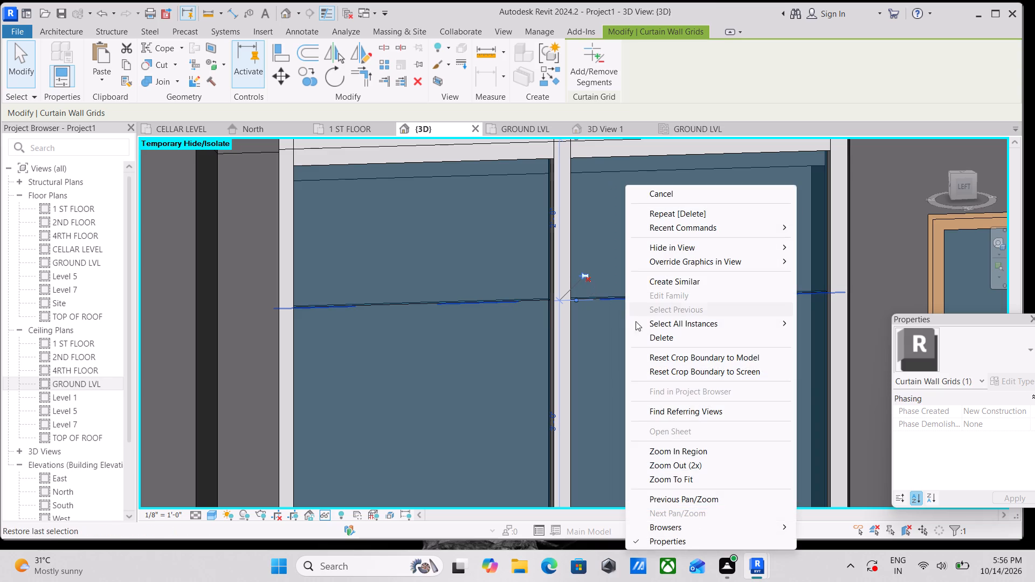
click(648, 337)
Unpin and delete the two upper horizontal mullions of the second stack's curtain wall two storeys below the top.
scroll(648, 337, down, 9)
middle_drag(640, 332, 592, 250)
scroll(591, 249, up, 1)
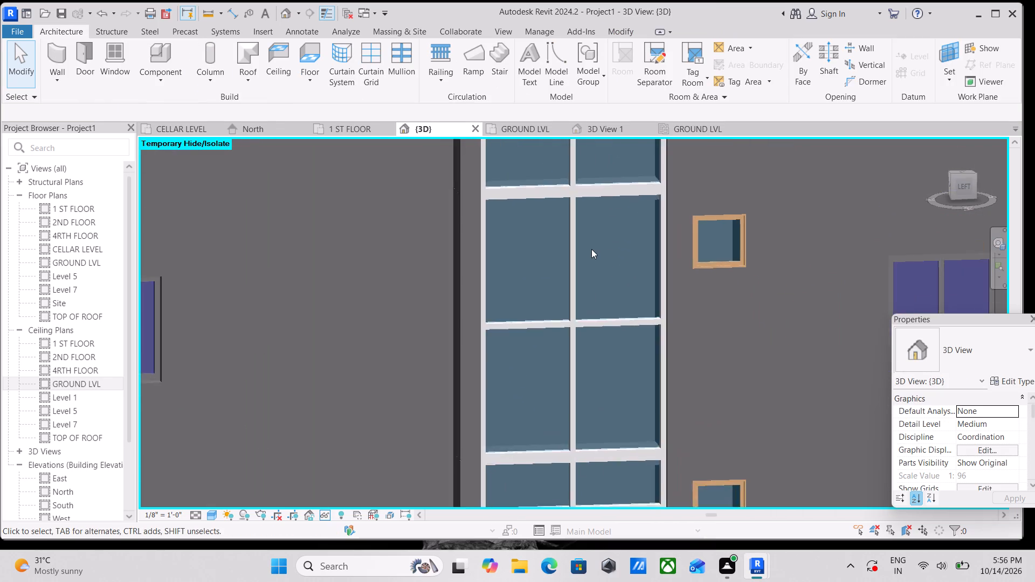
scroll(591, 252, down, 4)
middle_drag(608, 309, 585, 243)
scroll(606, 293, down, 3)
scroll(588, 341, up, 3)
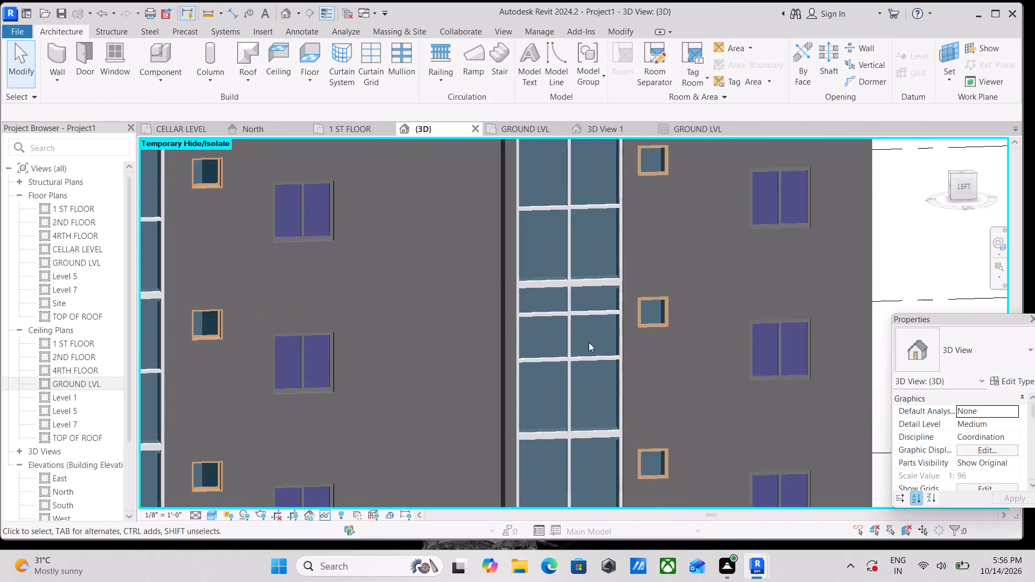
scroll(589, 342, up, 3)
click(577, 297)
click(622, 272)
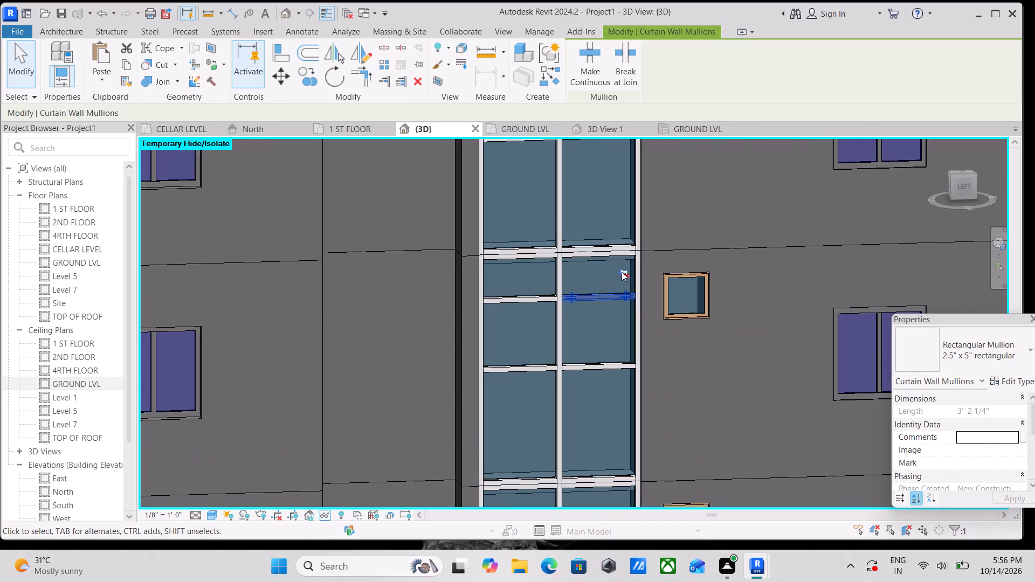
scroll(569, 297, up, 4)
right_click(569, 297)
click(594, 343)
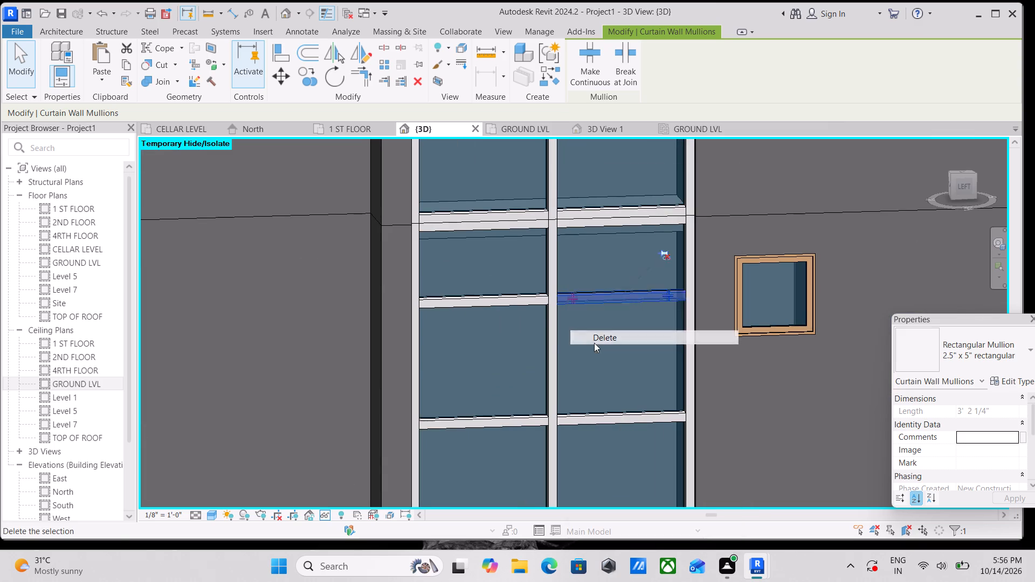
click(509, 300)
click(511, 276)
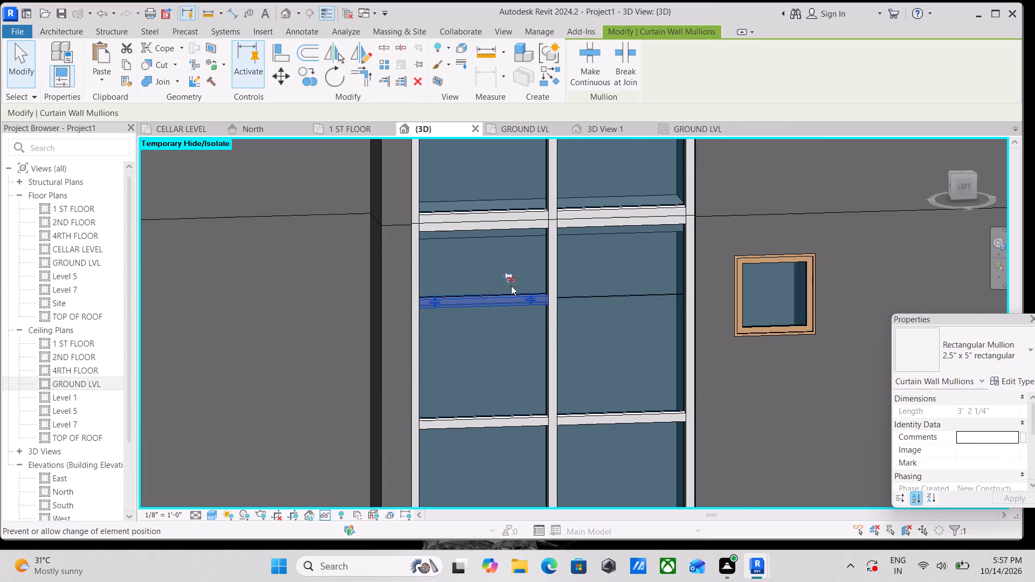
right_click(512, 290)
click(548, 335)
Unpin and delete the bare upper horizontal grid line in the second stack's curtain wall two storeys below the top.
scroll(524, 324, up, 3)
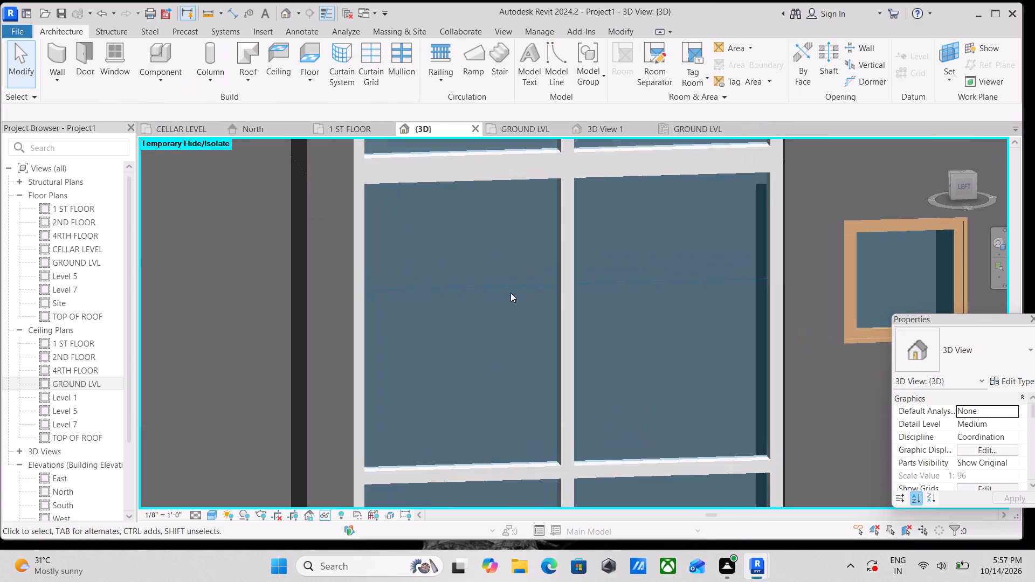
click(508, 286)
click(595, 261)
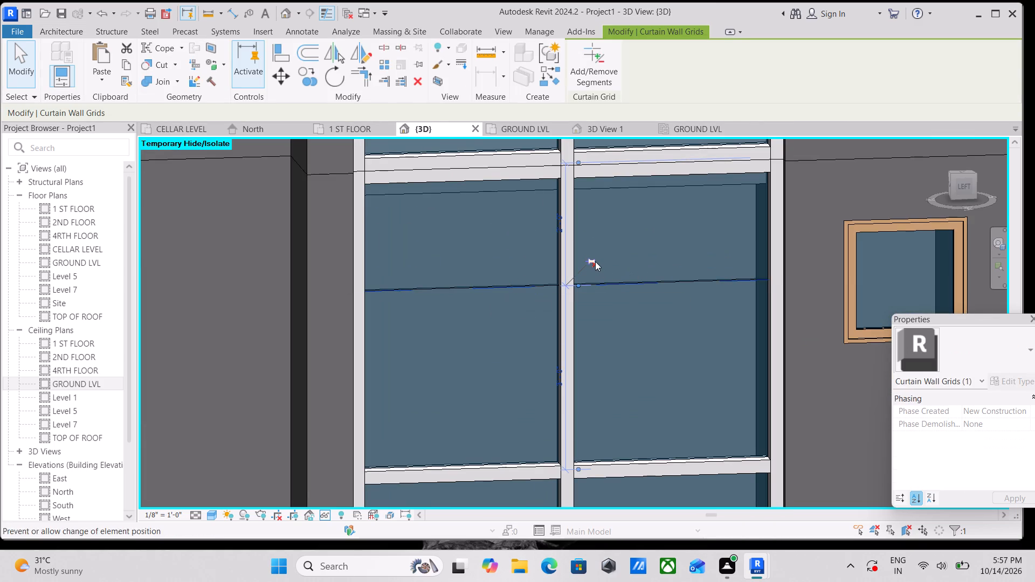
right_click(597, 281)
click(631, 337)
Examine the two lowest storeys of the second curtain wall stack and compare both stacks down to the building's base.
scroll(631, 337, down, 6)
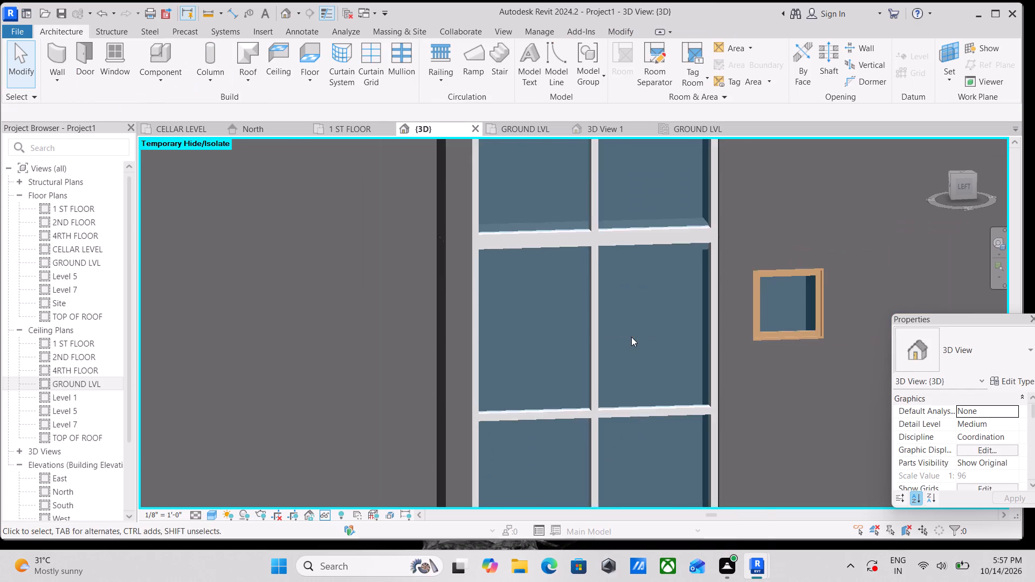
scroll(631, 337, down, 2)
middle_drag(631, 337, 593, 222)
scroll(591, 209, up, 1)
scroll(595, 224, down, 3)
middle_drag(603, 265, 590, 195)
middle_drag(594, 314, 596, 239)
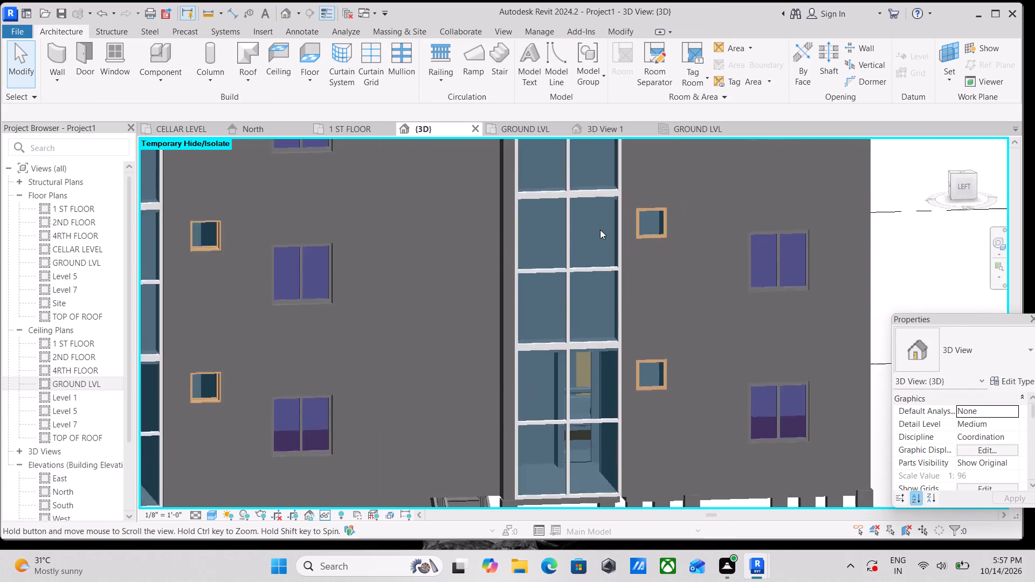
scroll(594, 337, down, 1)
middle_drag(594, 330, 605, 261)
scroll(598, 346, up, 3)
scroll(598, 346, down, 7)
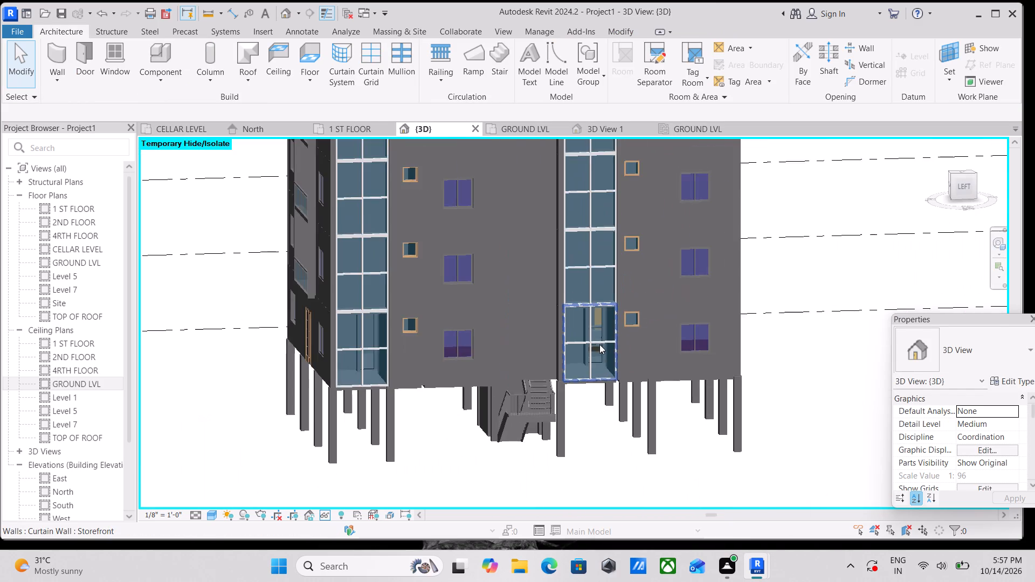
middle_drag(599, 344, 616, 308)
scroll(489, 304, up, 3)
scroll(504, 301, down, 8)
middle_drag(505, 302, 507, 304)
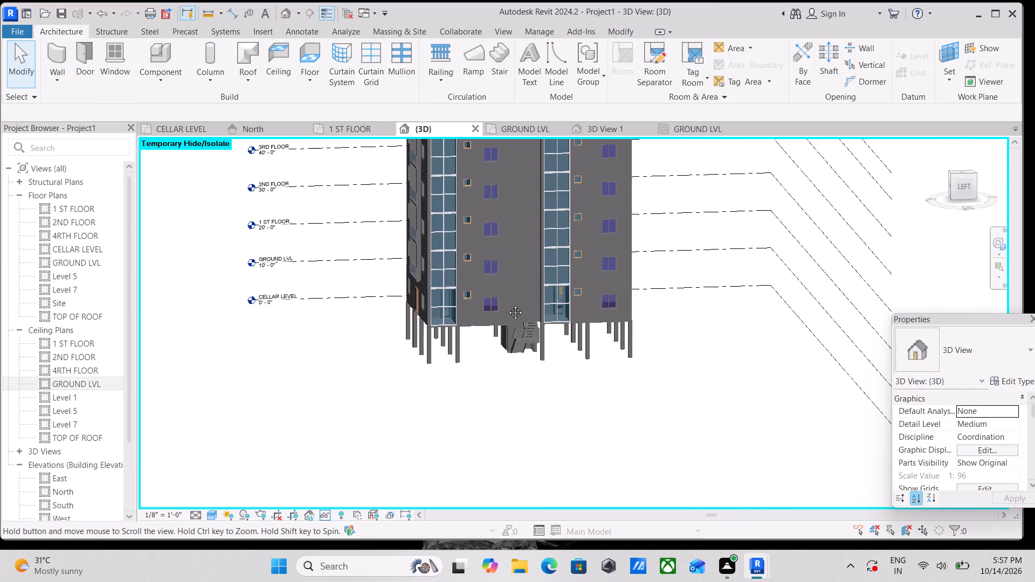
middle_drag(507, 304, 521, 347)
Inspect the whole building from all sides, checking the facades, balconies, windows and open top storey.
scroll(513, 307, up, 2)
shift+middle_drag(440, 274, 499, 318)
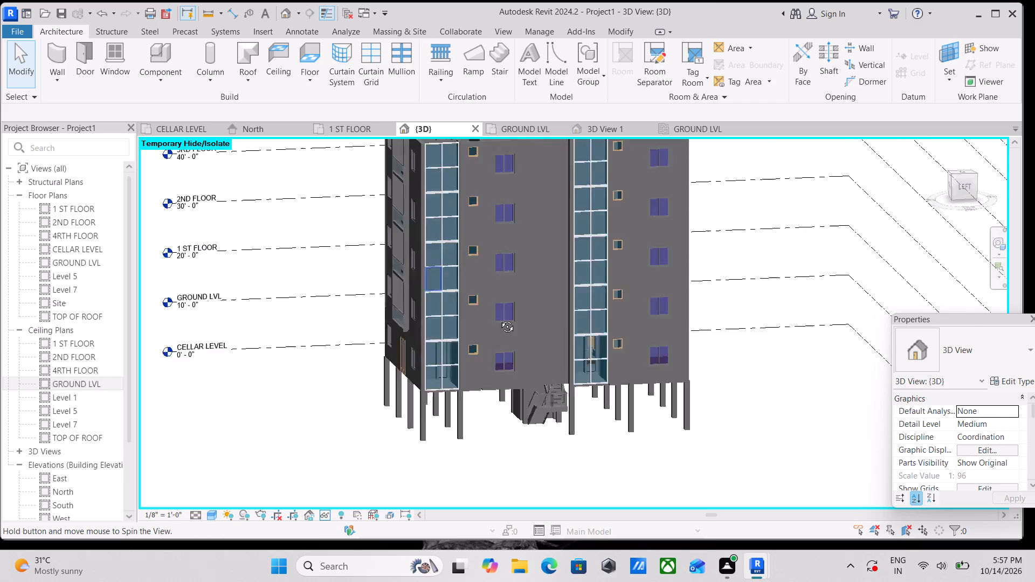
shift+middle_drag(499, 318, 530, 332)
shift+middle_click(484, 253)
scroll(366, 288, down, 1)
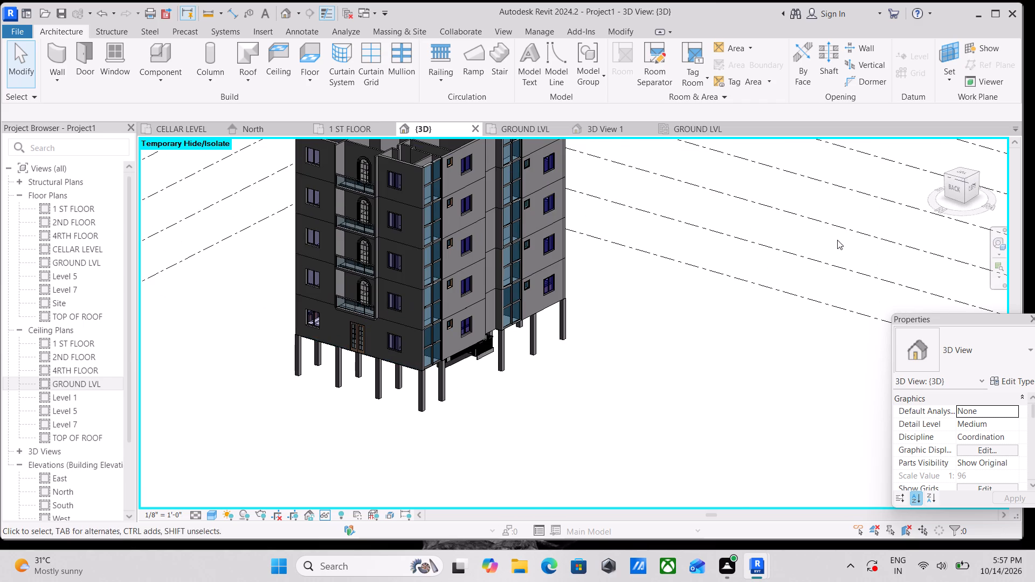
shift+middle_drag(503, 285, 636, 218)
shift+middle_drag(467, 285, 551, 296)
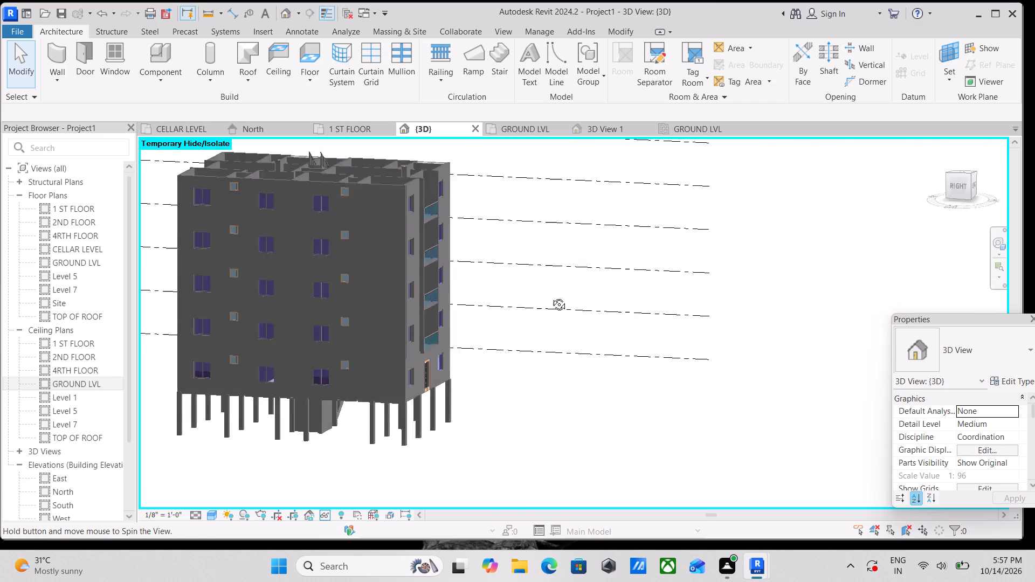
shift+middle_drag(551, 296, 554, 328)
shift+middle_drag(422, 307, 589, 276)
middle_drag(487, 290, 442, 315)
scroll(469, 289, down, 1)
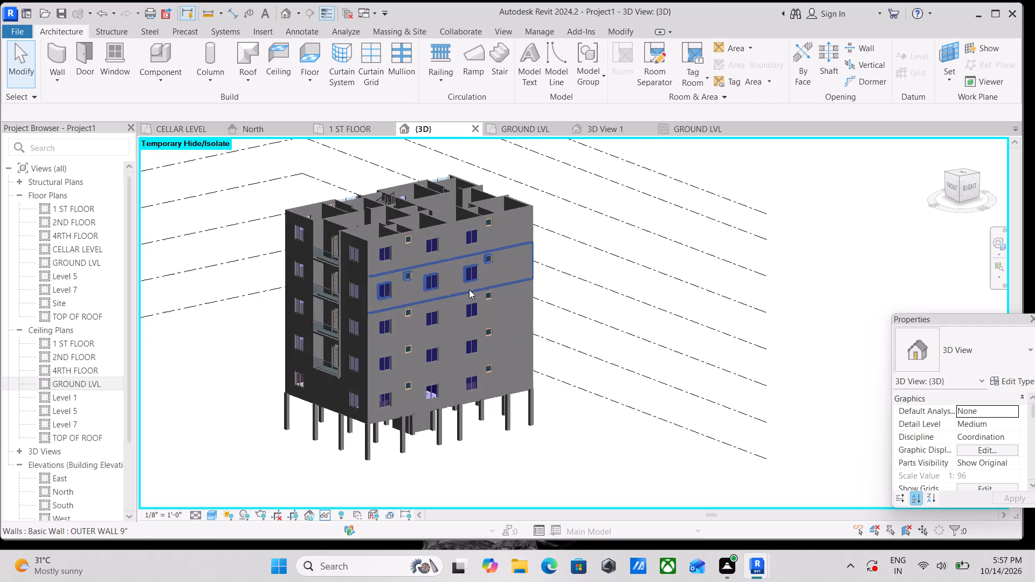
middle_drag(469, 289, 575, 301)
shift+middle_drag(520, 316, 480, 355)
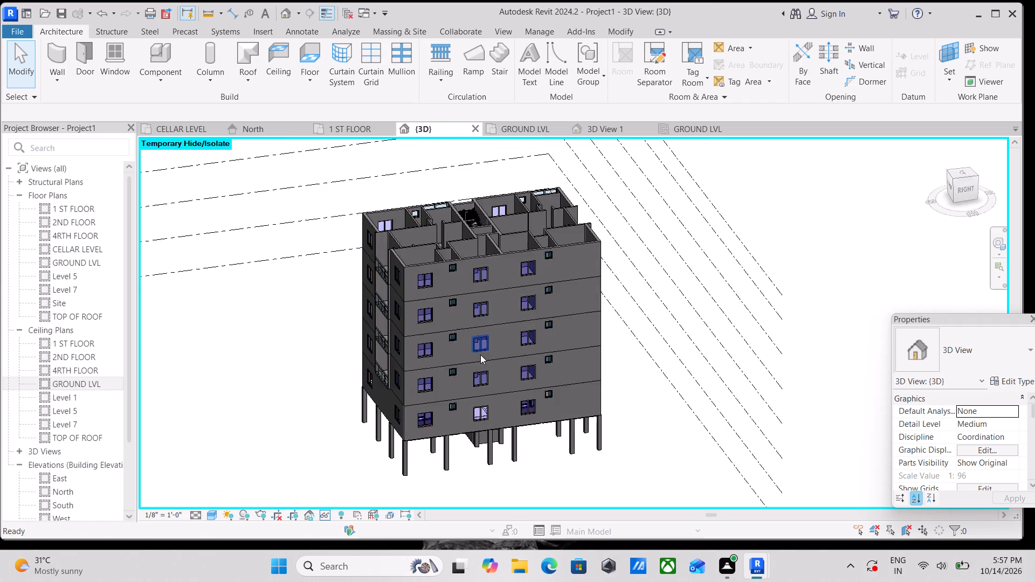
middle_drag(482, 355, 654, 271)
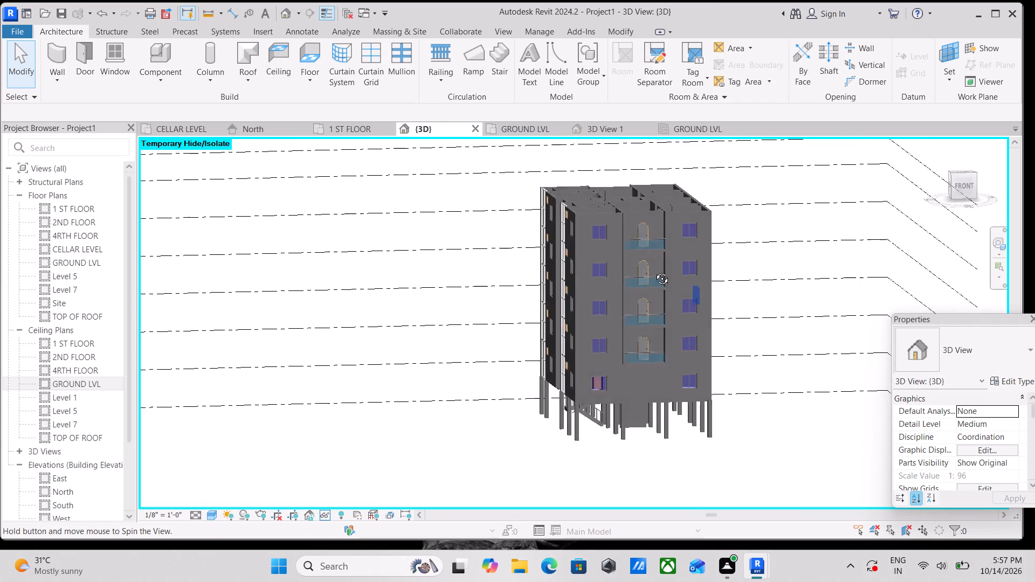
middle_drag(654, 271, 351, 277)
middle_drag(430, 296, 466, 345)
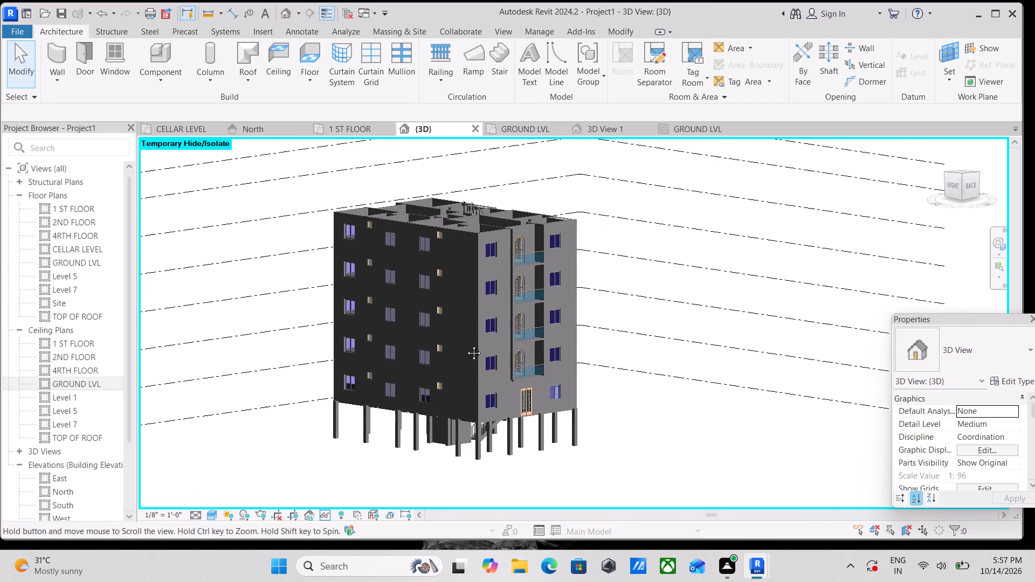
middle_drag(466, 345, 472, 351)
scroll(454, 341, up, 2)
middle_drag(498, 320, 467, 377)
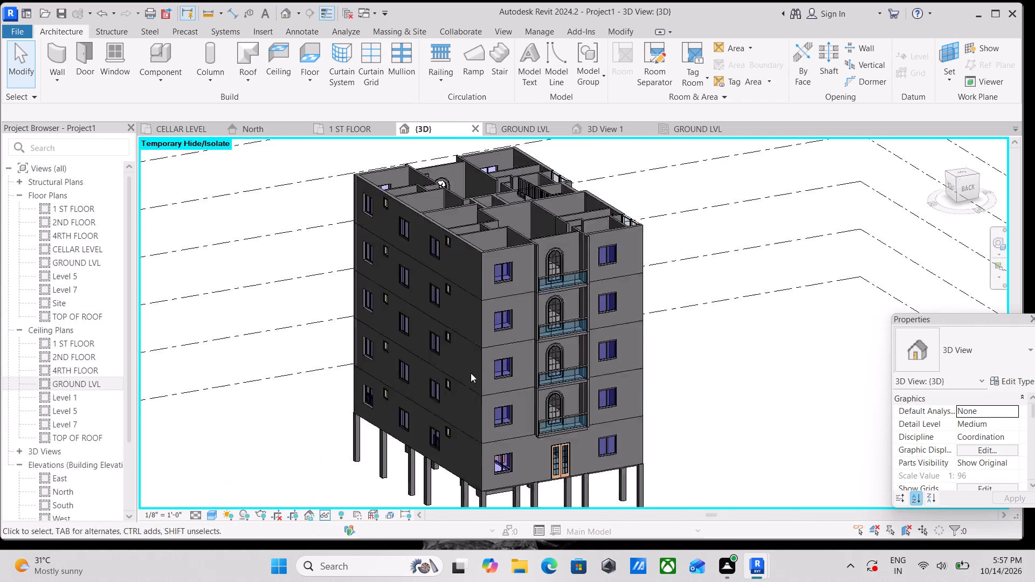
scroll(472, 371, up, 4)
scroll(533, 287, up, 2)
scroll(526, 287, down, 1)
middle_drag(526, 287, 546, 336)
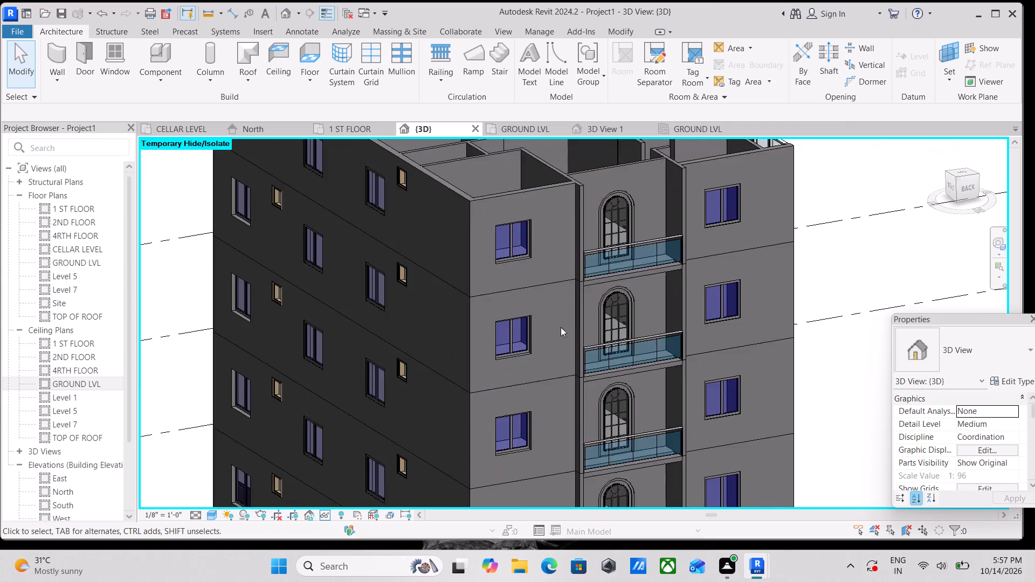
scroll(568, 323, down, 1)
middle_drag(568, 323, 560, 348)
scroll(564, 338, down, 1)
middle_drag(564, 338, 572, 316)
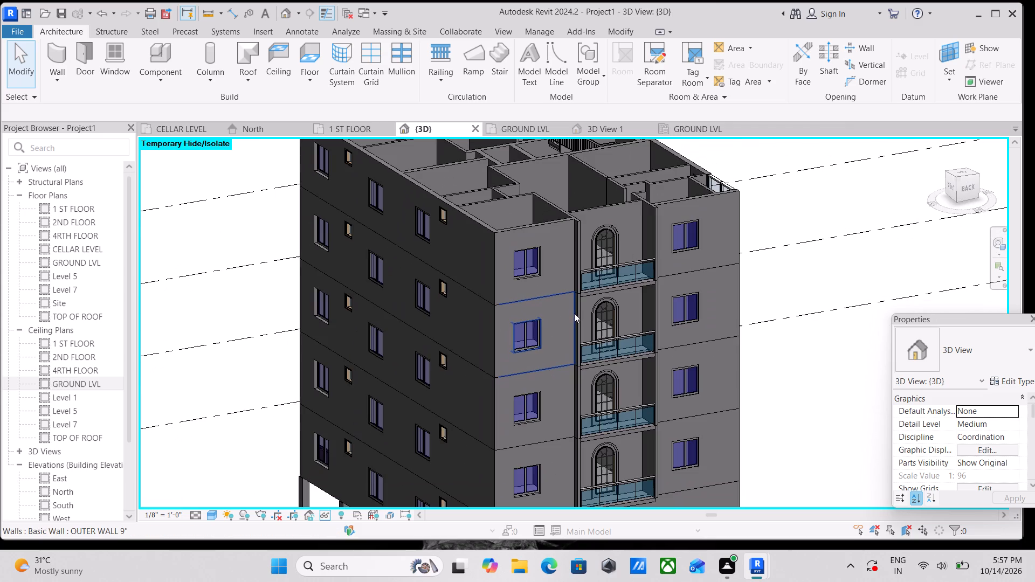
scroll(577, 253, down, 1)
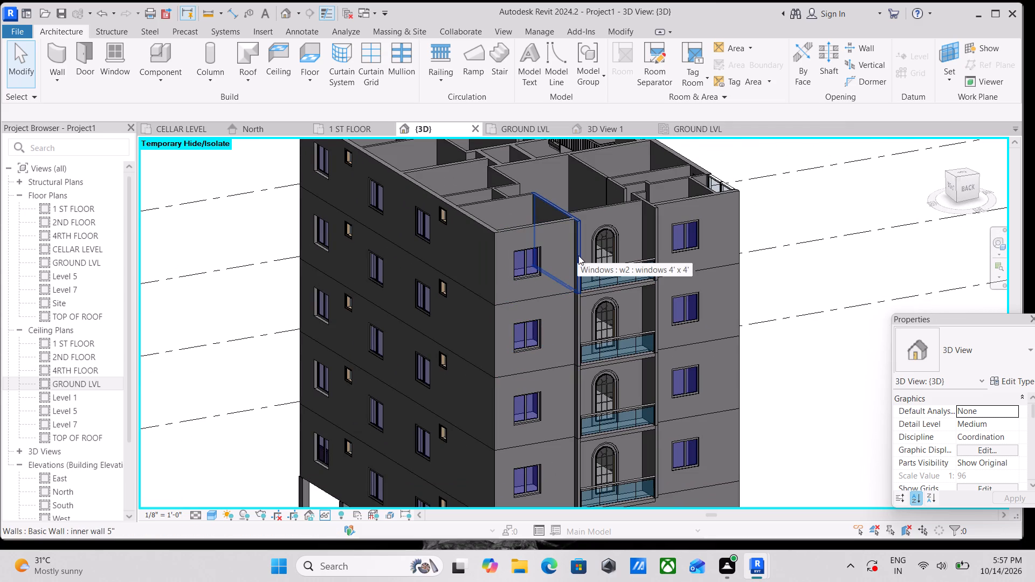
shift+middle_drag(586, 312, 529, 289)
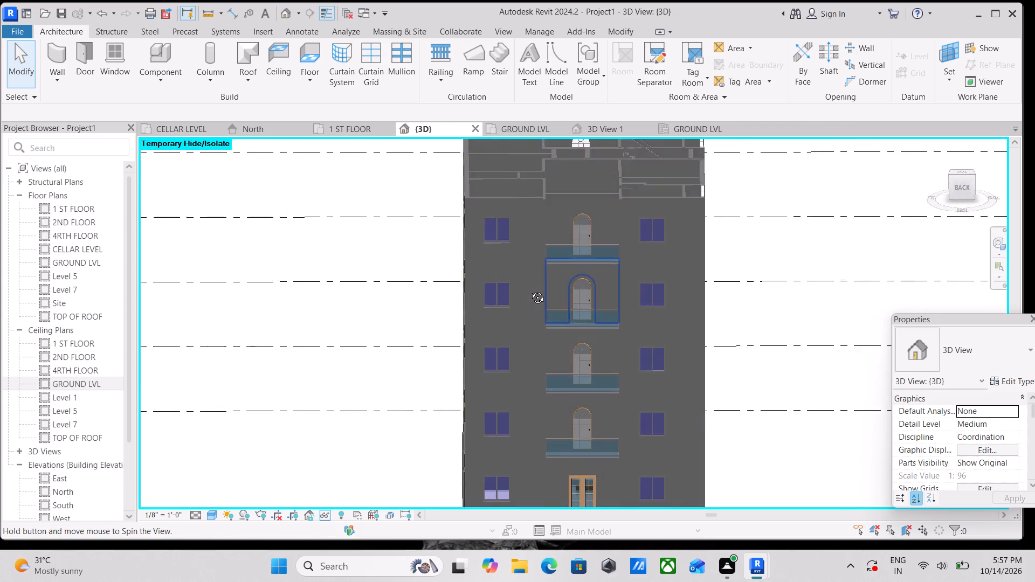
shift+middle_drag(529, 289, 639, 385)
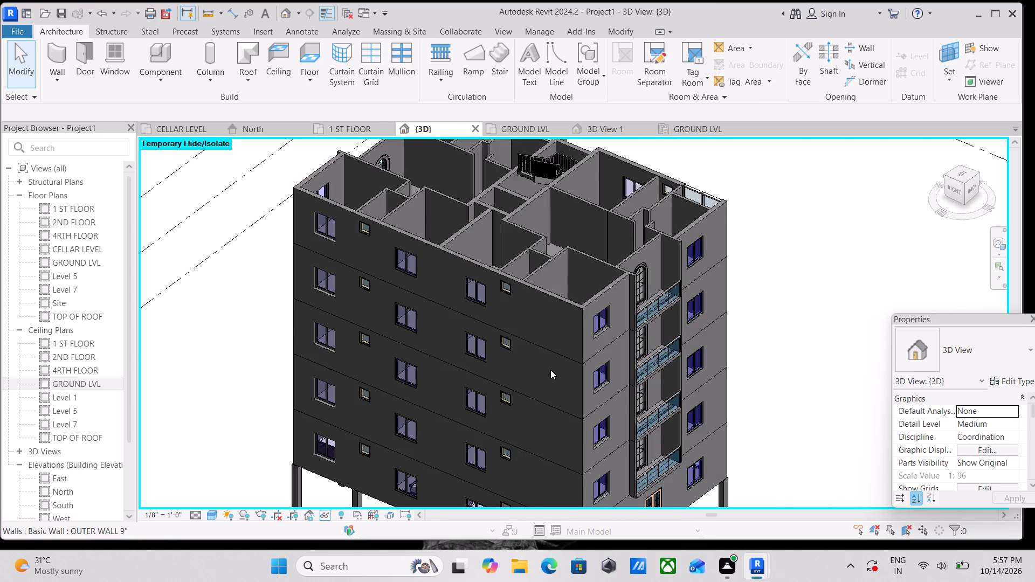
shift+middle_drag(550, 369, 705, 292)
middle_drag(638, 379, 654, 267)
scroll(659, 286, down, 2)
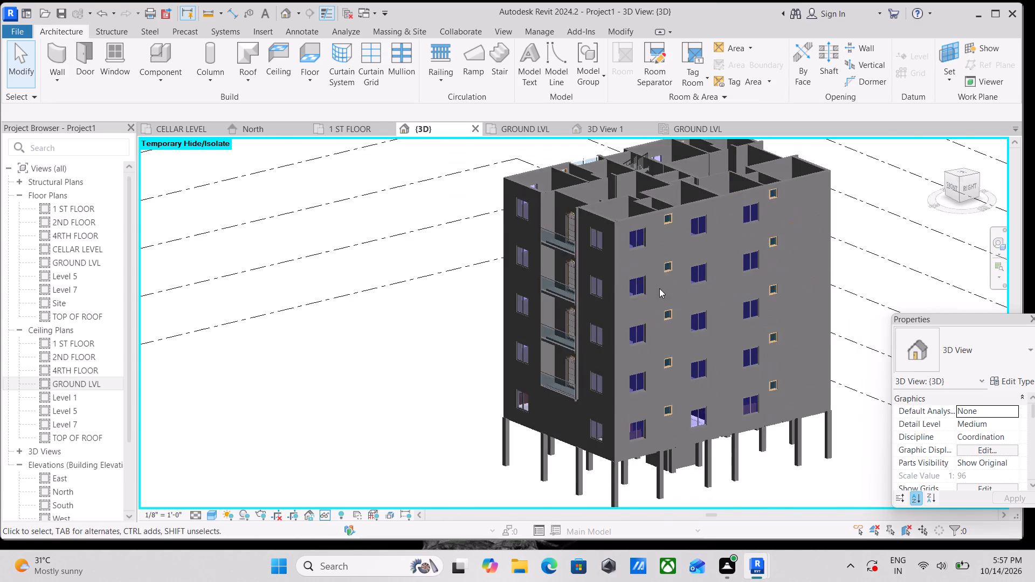
shift+middle_drag(655, 290, 471, 316)
shift+middle_drag(484, 310, 514, 385)
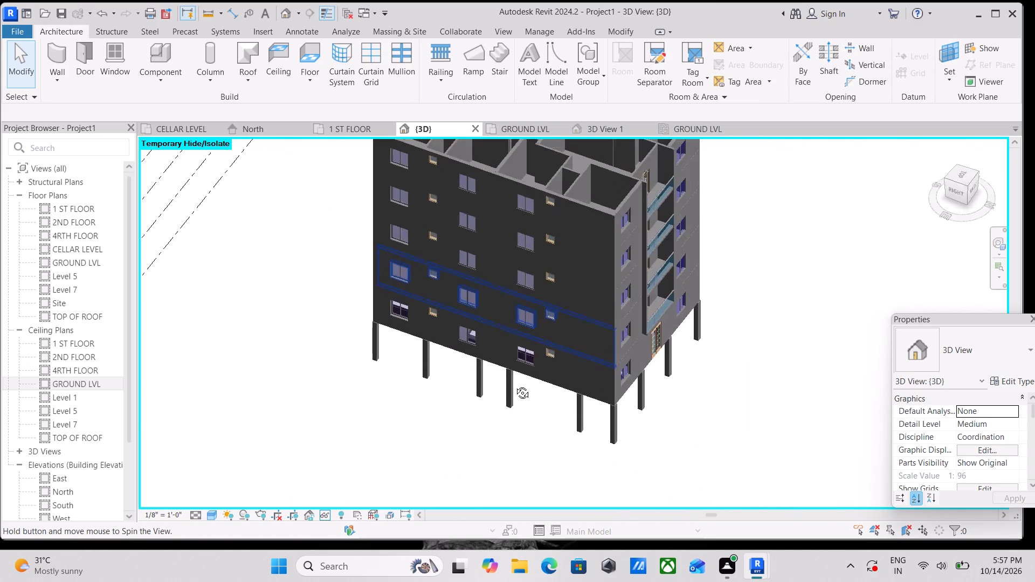
shift+middle_drag(514, 385, 459, 364)
View the back face straight on, and examine the open top storey against the upper levels from an oblique angle.
click(967, 196)
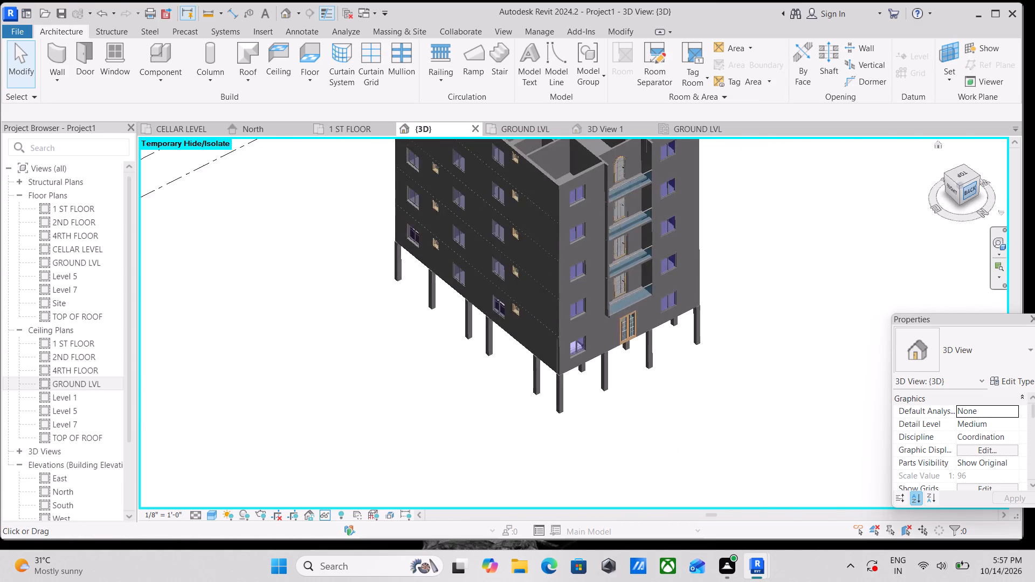
scroll(770, 231, up, 2)
scroll(664, 235, up, 4)
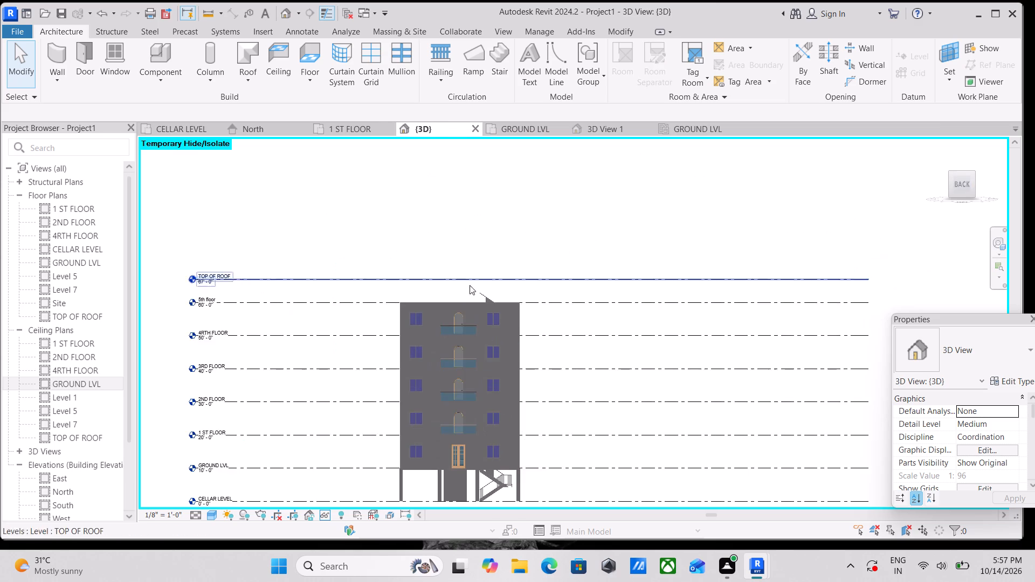
scroll(464, 286, up, 3)
scroll(460, 280, down, 2)
middle_drag(459, 281, 553, 380)
scroll(578, 276, down, 2)
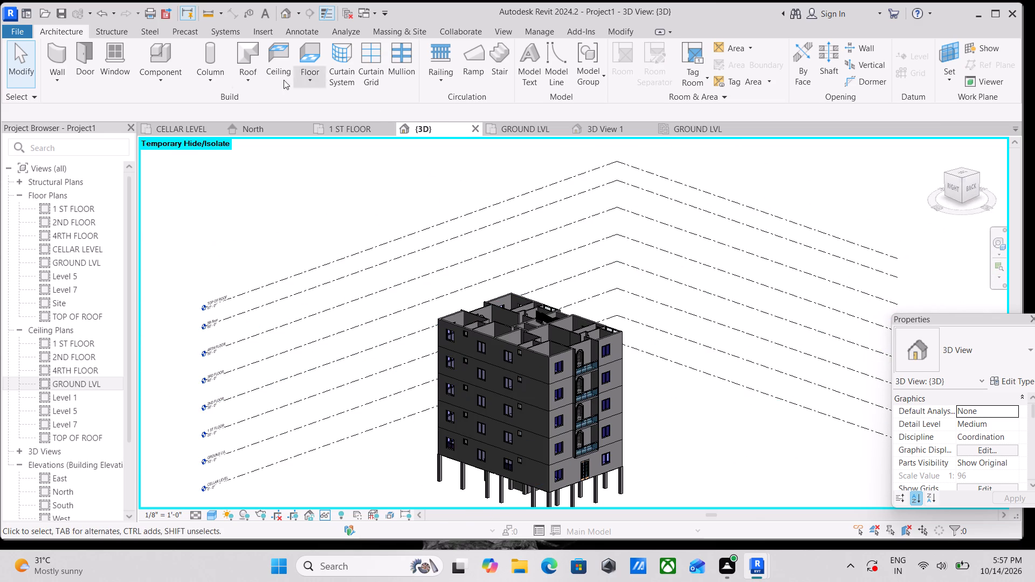
scroll(415, 250, up, 3)
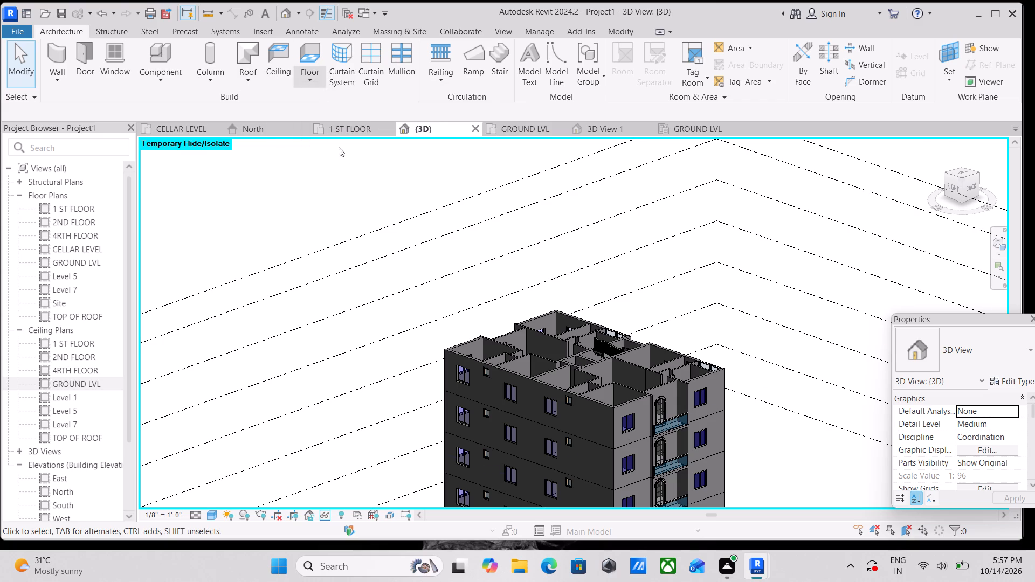
scroll(590, 320, up, 4)
scroll(509, 307, down, 2)
middle_drag(509, 307, 534, 282)
scroll(534, 281, down, 2)
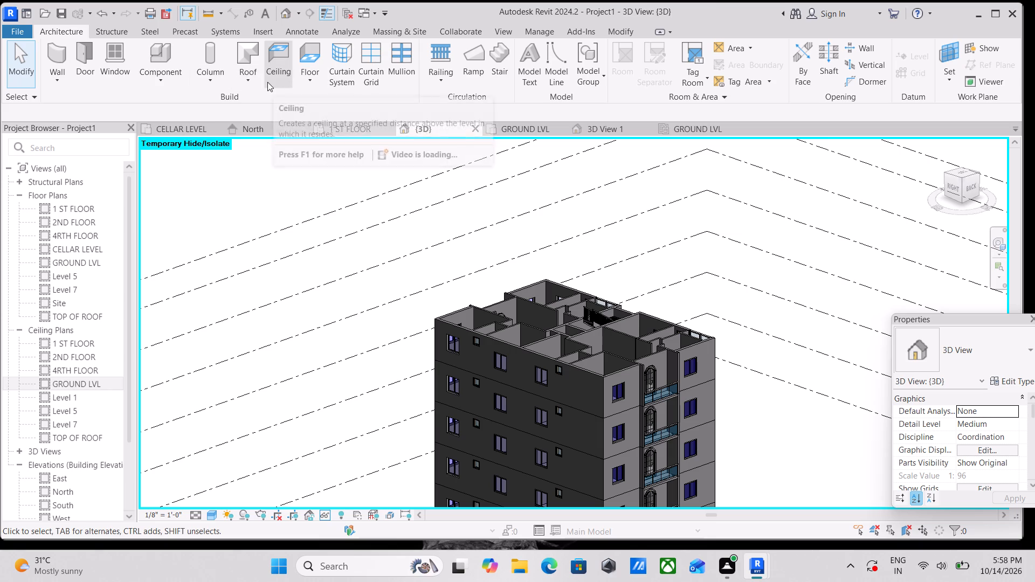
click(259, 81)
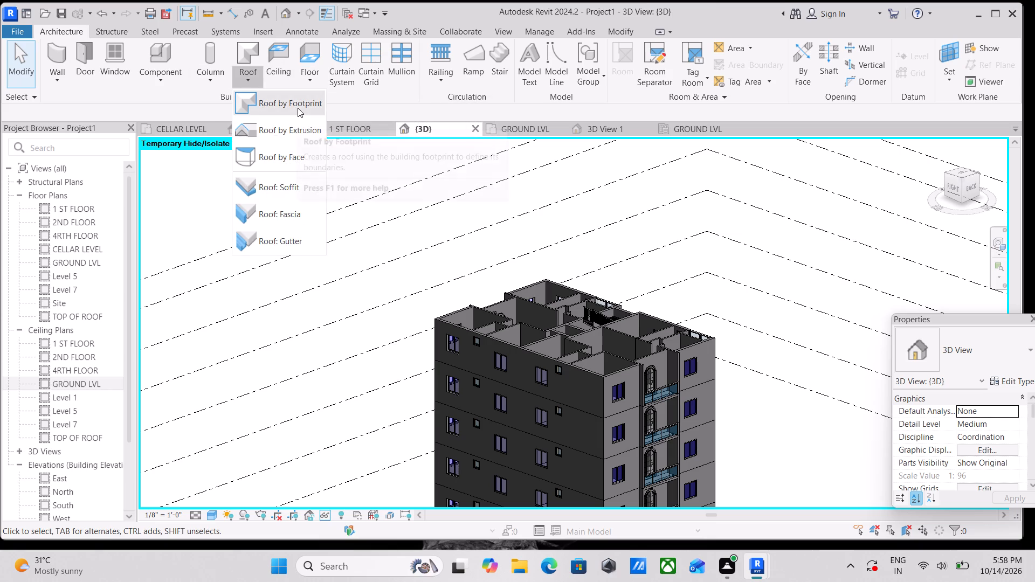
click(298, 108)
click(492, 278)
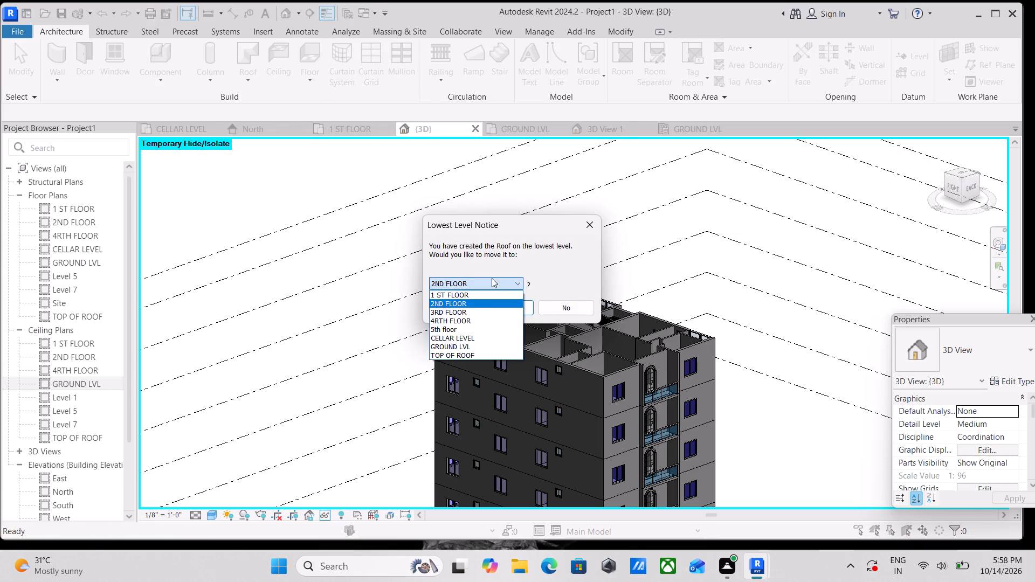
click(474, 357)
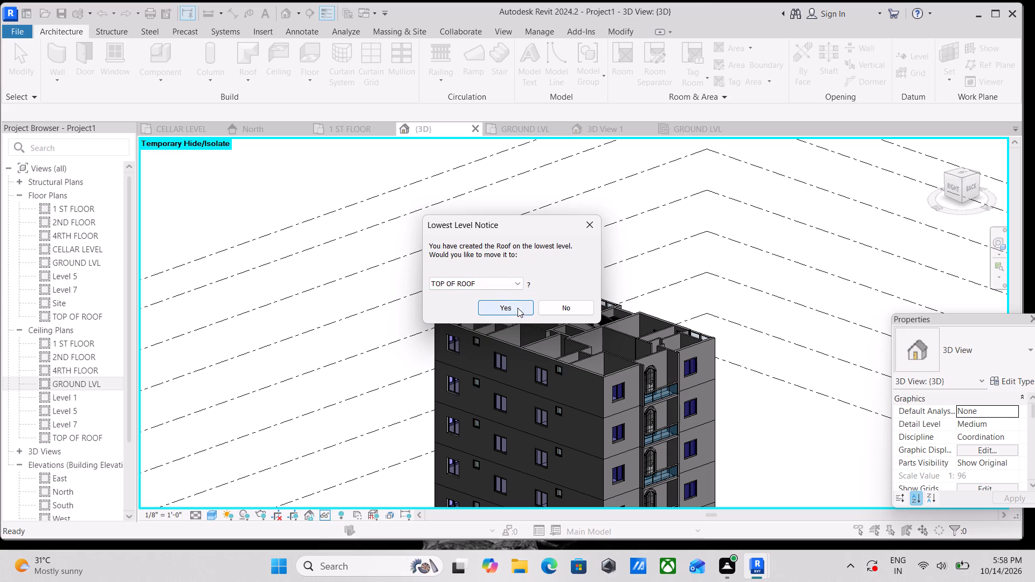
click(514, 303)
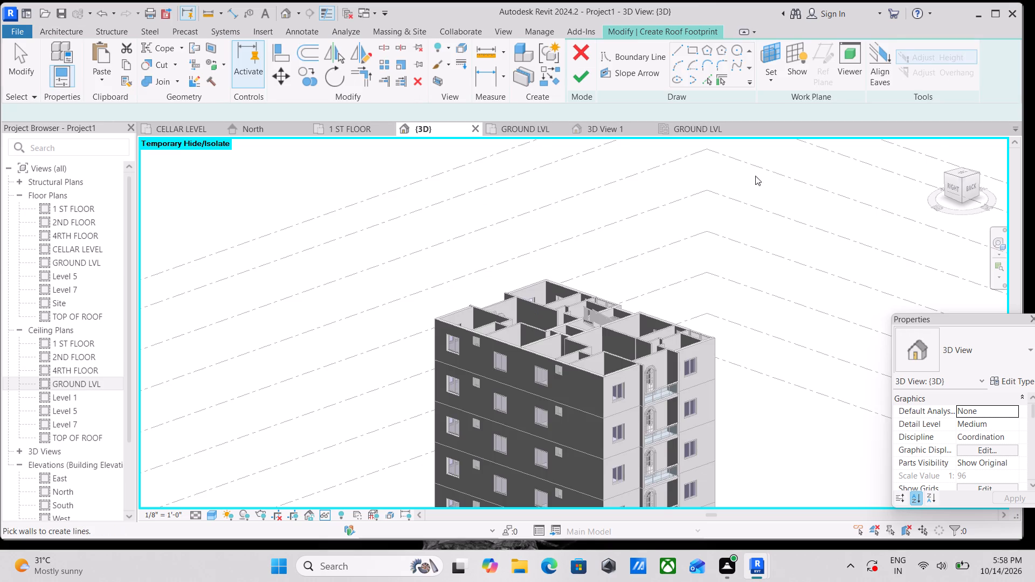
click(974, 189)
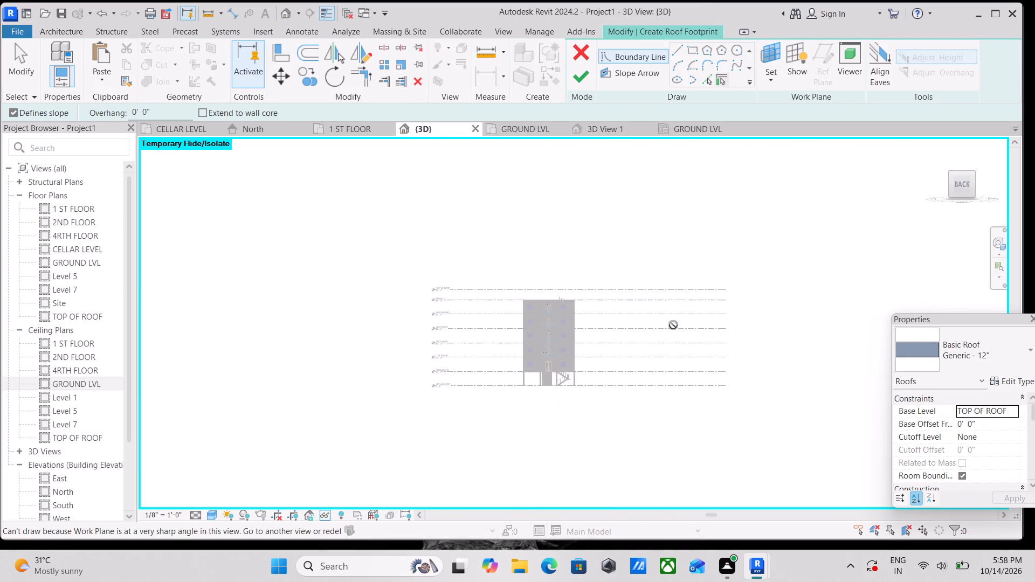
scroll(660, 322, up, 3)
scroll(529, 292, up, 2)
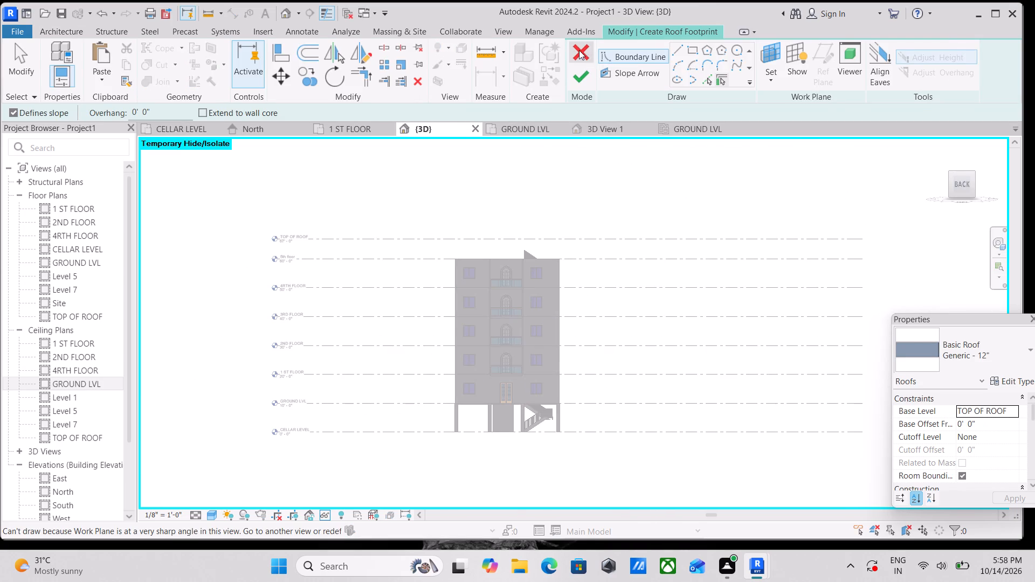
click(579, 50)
Start a new architectural floor for the top of the building using the FLOORING 6" type.
scroll(518, 261, up, 3)
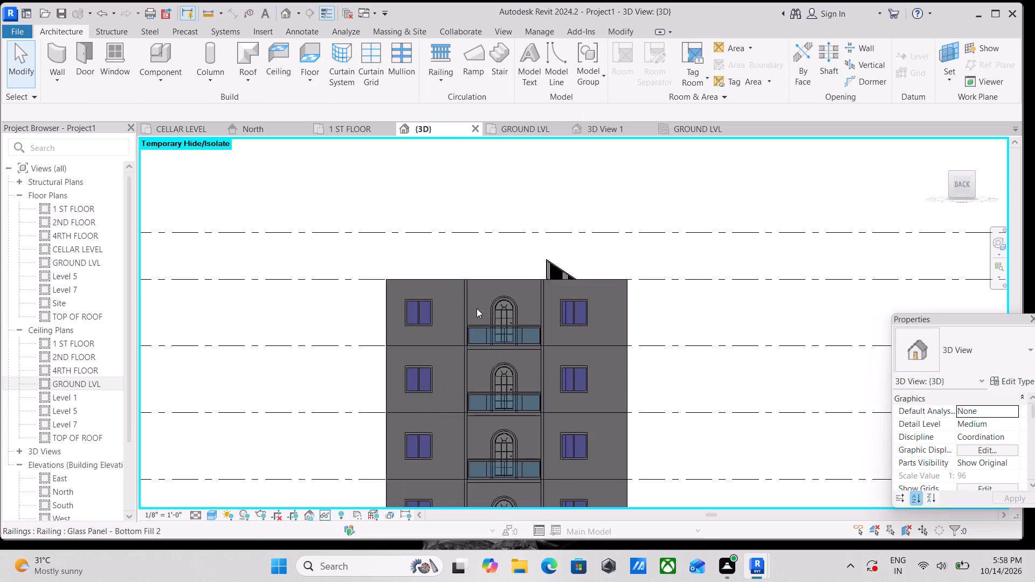
shift+middle_drag(472, 287, 551, 413)
scroll(589, 355, down, 1)
middle_drag(596, 358, 610, 377)
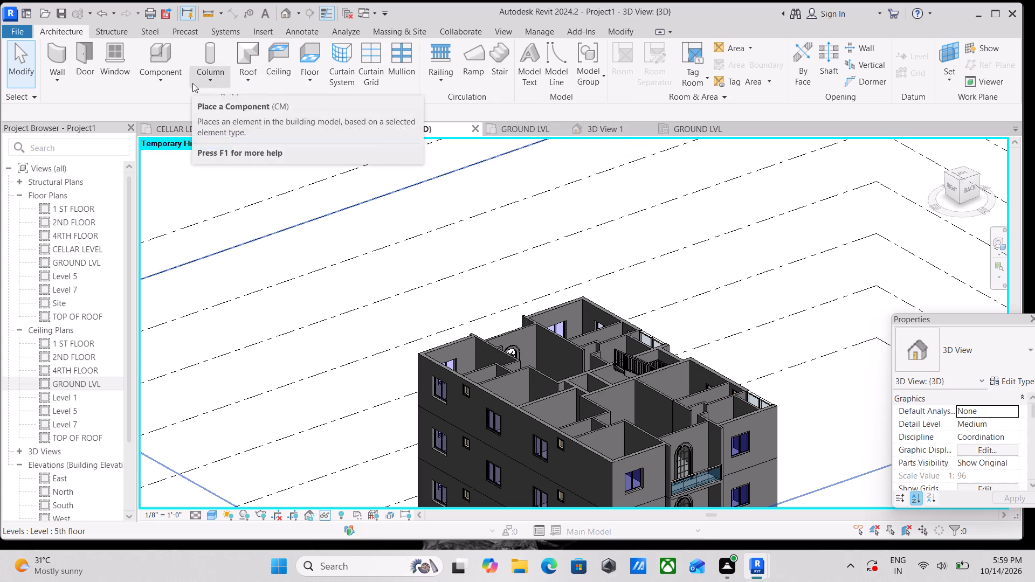
click(309, 80)
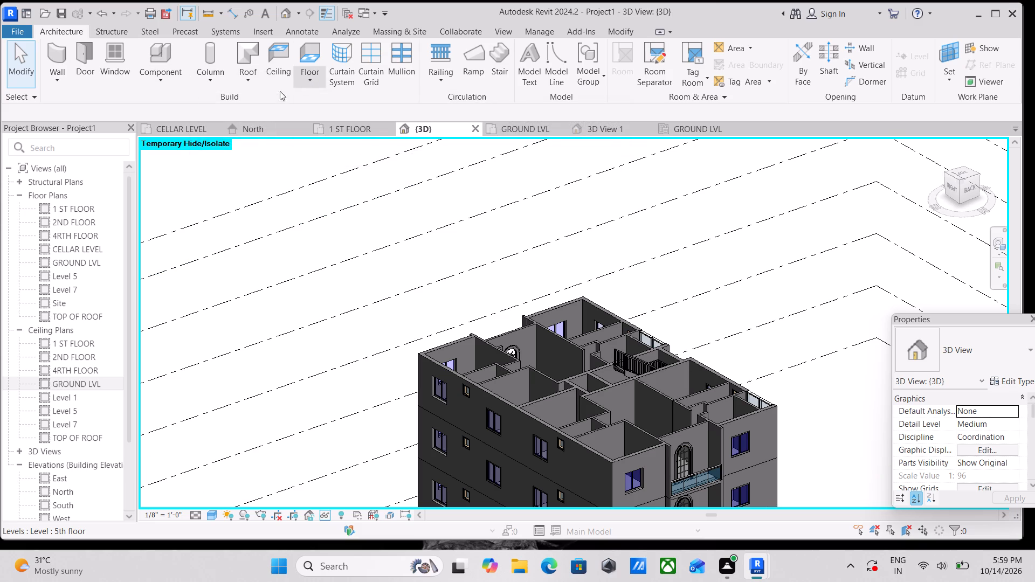
click(330, 111)
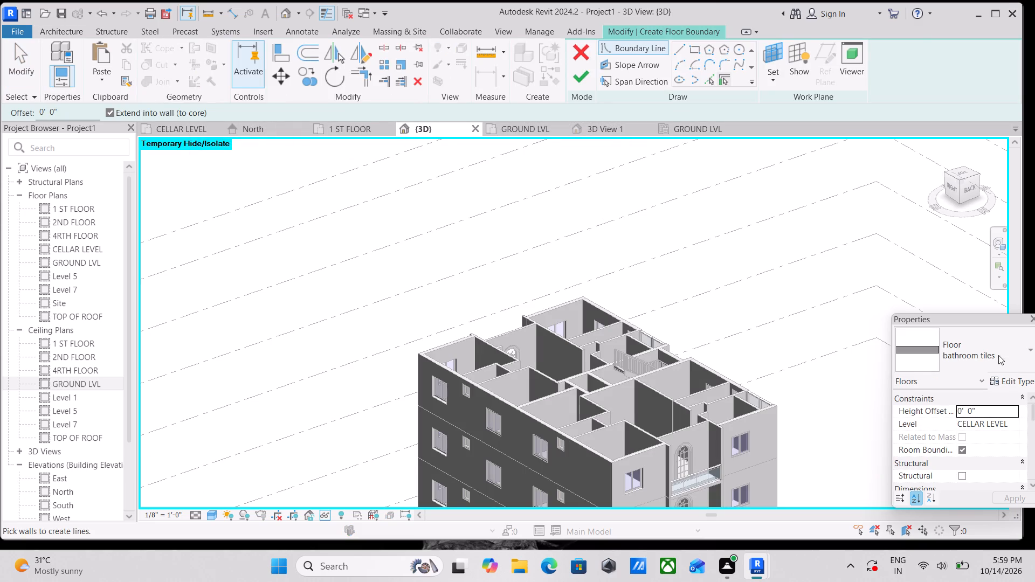
click(1000, 354)
scroll(899, 91, up, 2)
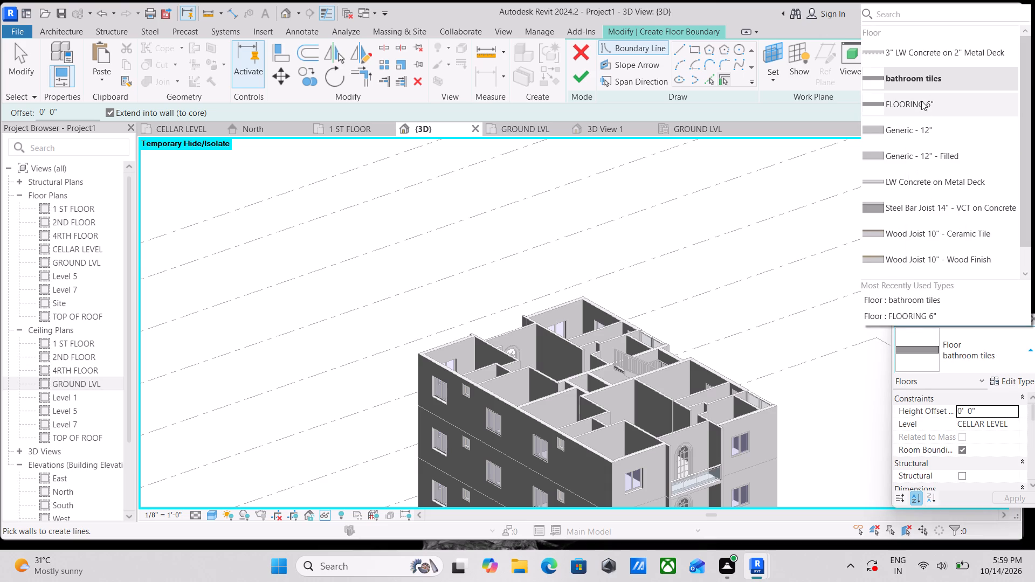
click(917, 100)
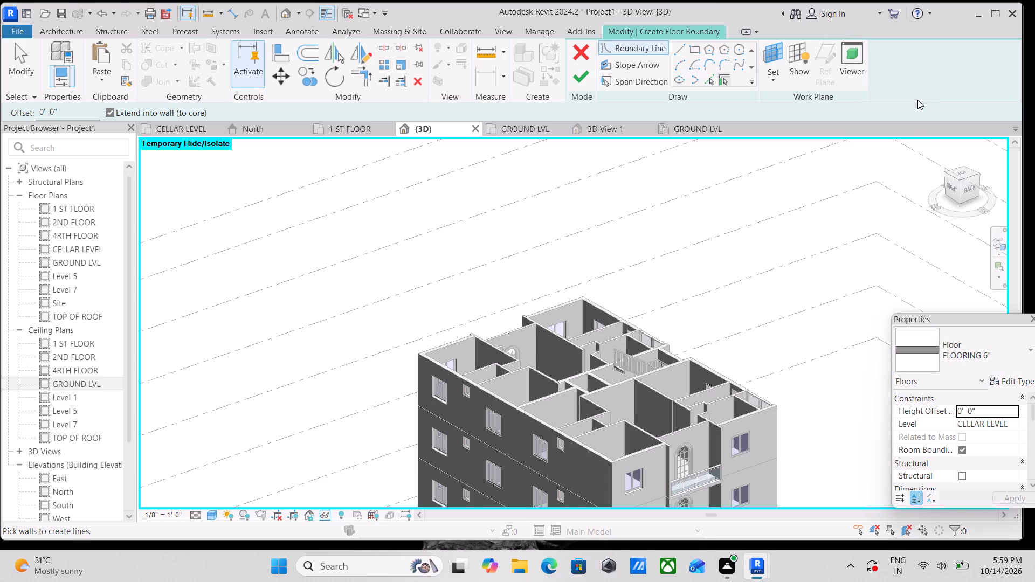
Set the new floor's level to 5th floor, with the building seen in plan from above for its boundary sketch.
scroll(681, 330, down, 2)
click(964, 174)
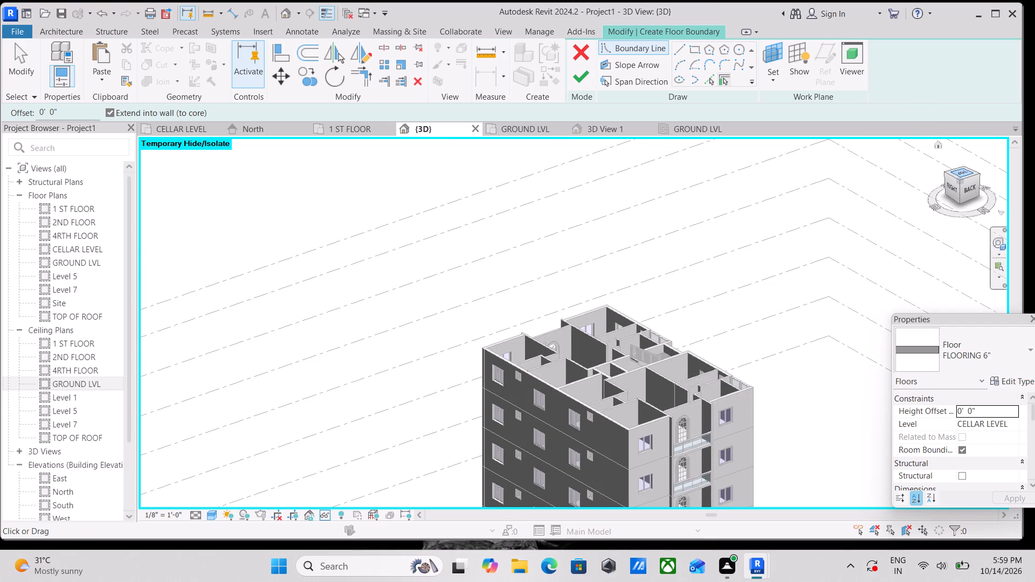
scroll(536, 336, up, 3)
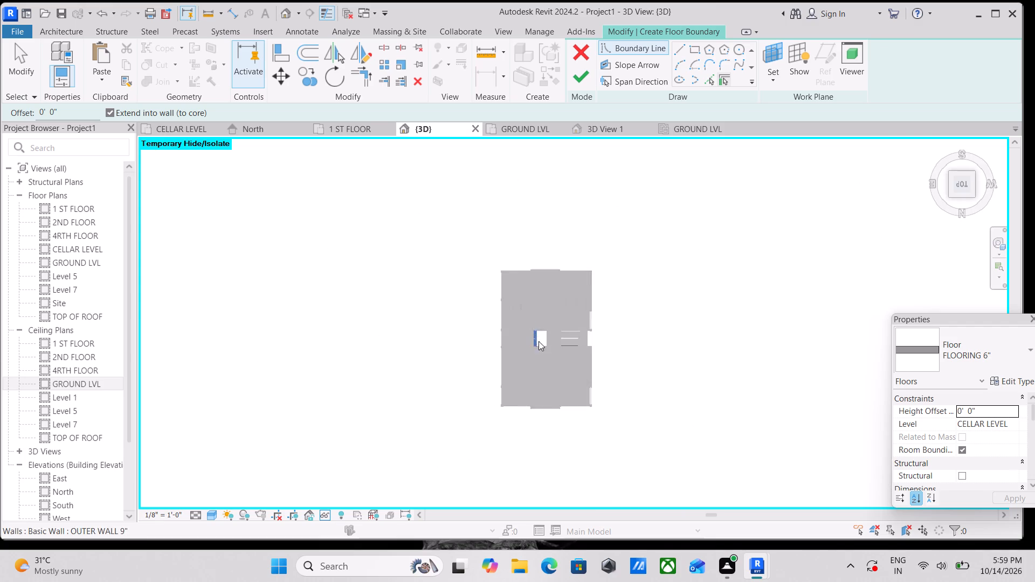
scroll(539, 341, up, 8)
scroll(458, 226, up, 2)
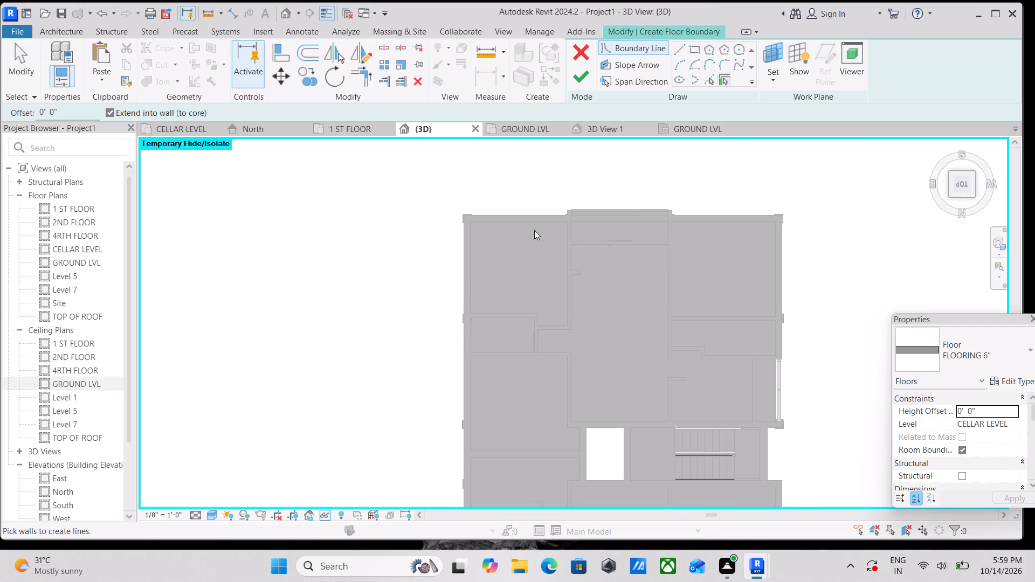
middle_drag(534, 230, 523, 281)
click(1015, 424)
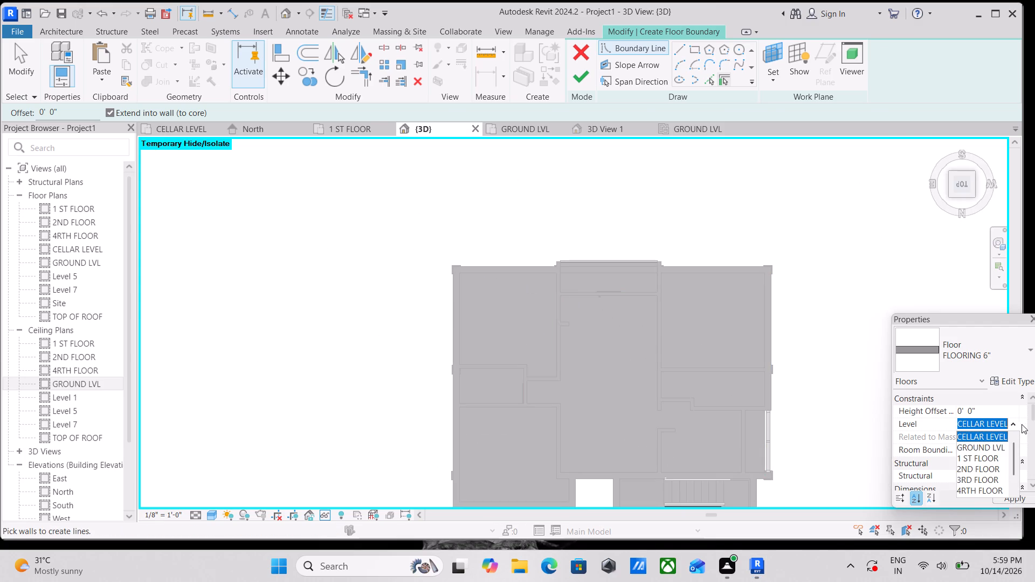
scroll(981, 494, down, 6)
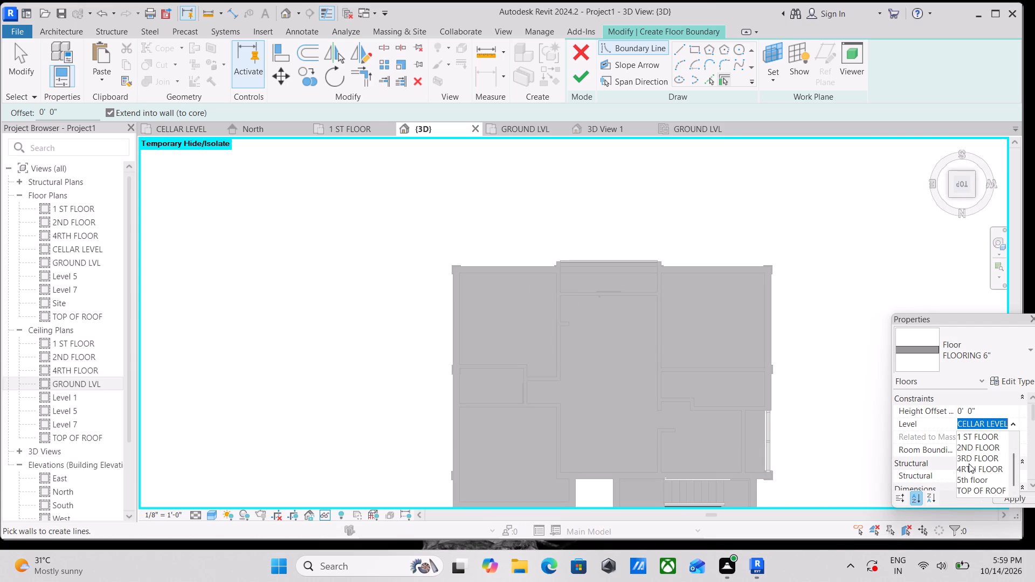
click(972, 479)
scroll(495, 258, up, 2)
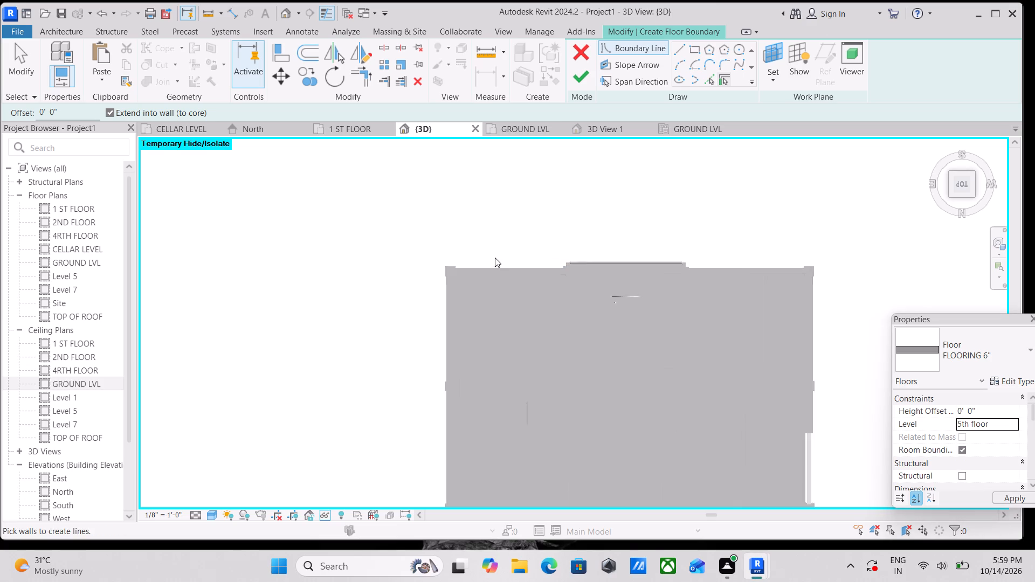
scroll(495, 258, up, 1)
scroll(446, 285, up, 3)
scroll(511, 199, down, 1)
scroll(550, 247, down, 3)
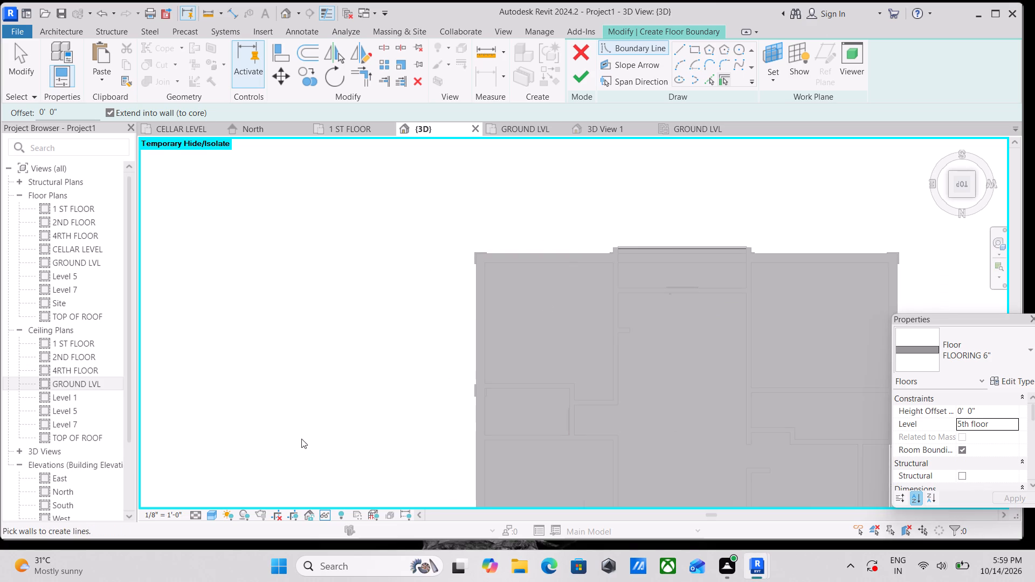
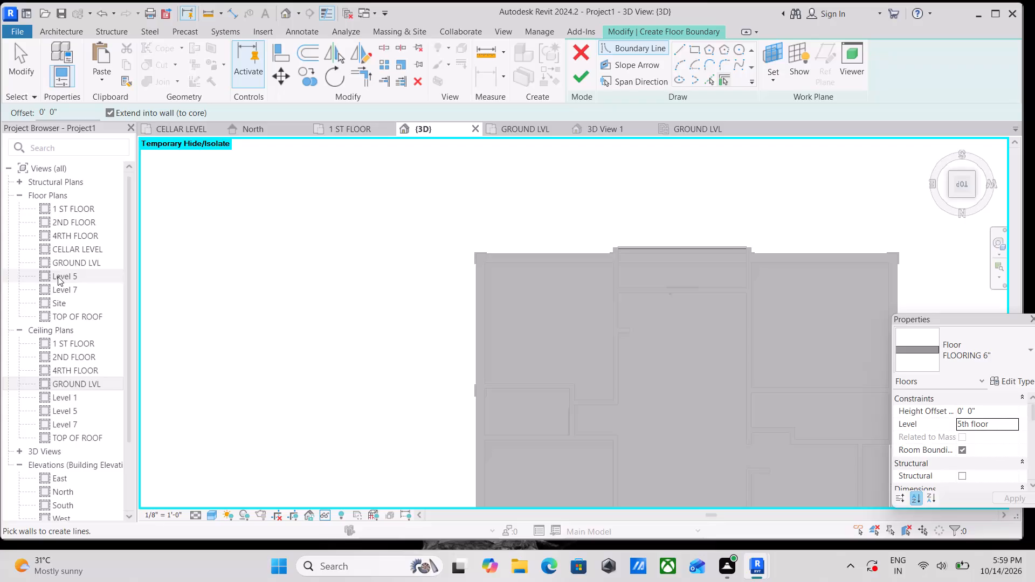
Open the Level 5 floor plan, examine its wall layout, and close the plan again.
double_click(58, 276)
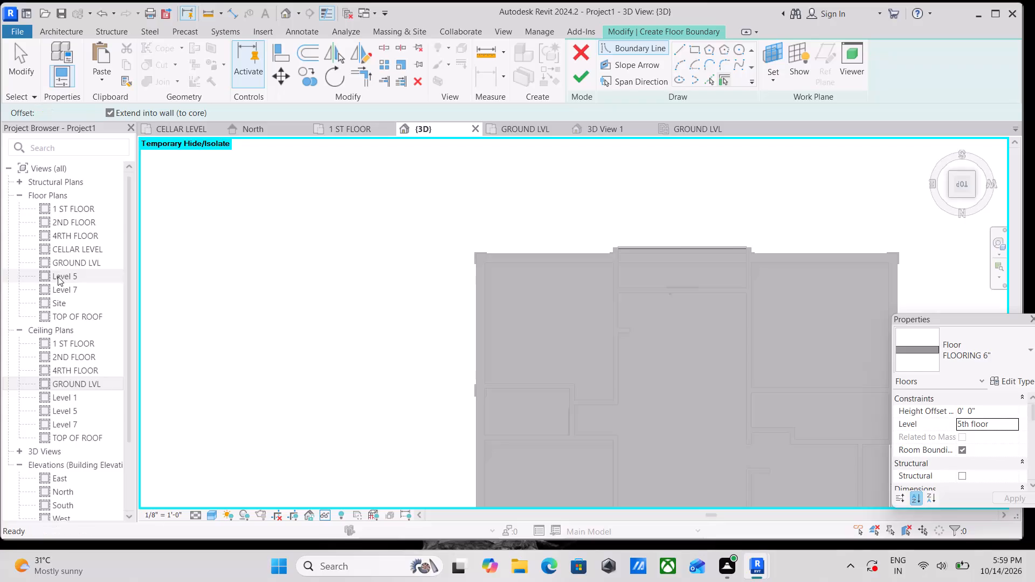
scroll(594, 258, up, 8)
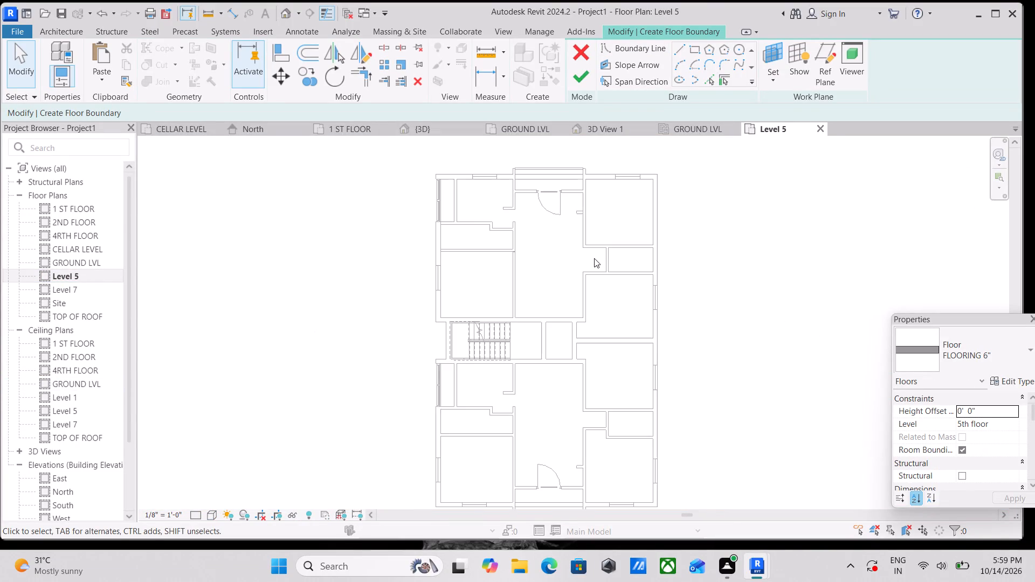
middle_drag(594, 258, 578, 327)
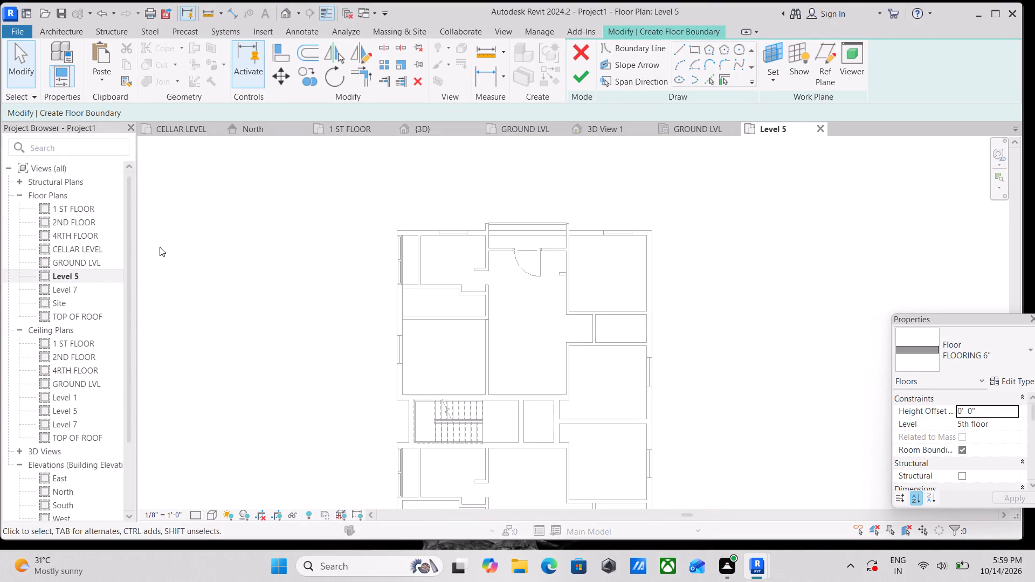
scroll(113, 266, down, 3)
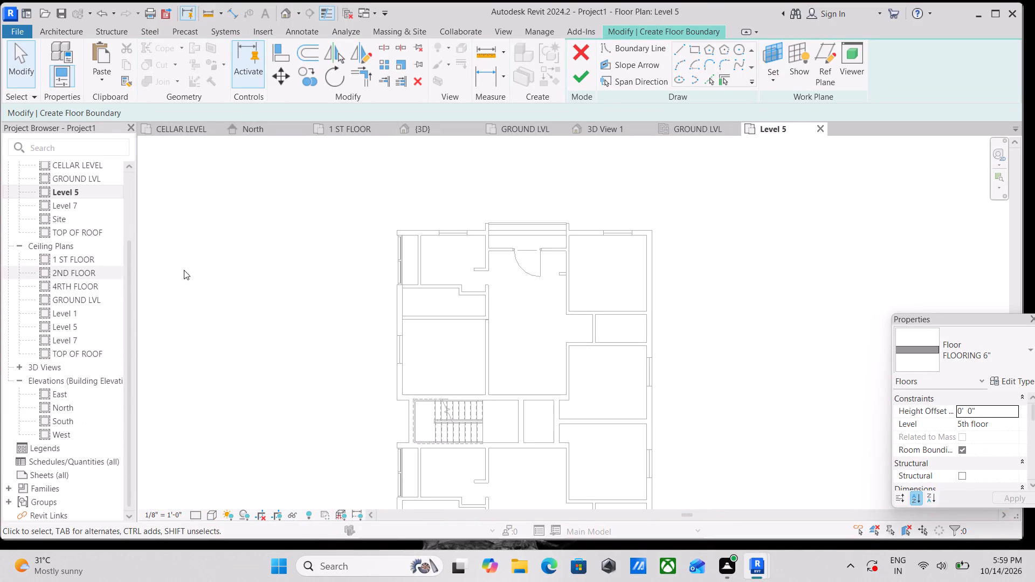
scroll(701, 178, down, 2)
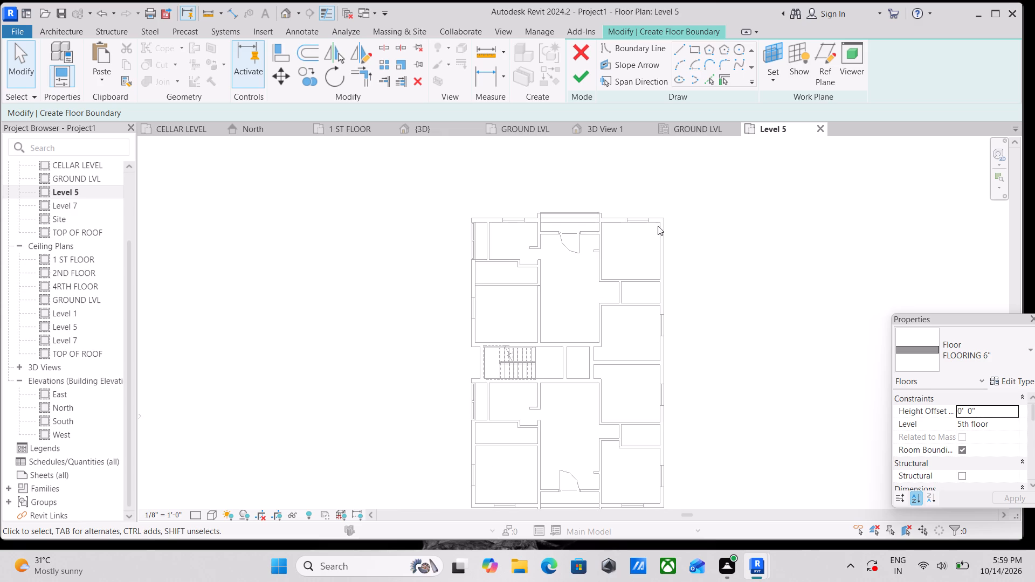
scroll(534, 255, up, 3)
scroll(342, 179, down, 2)
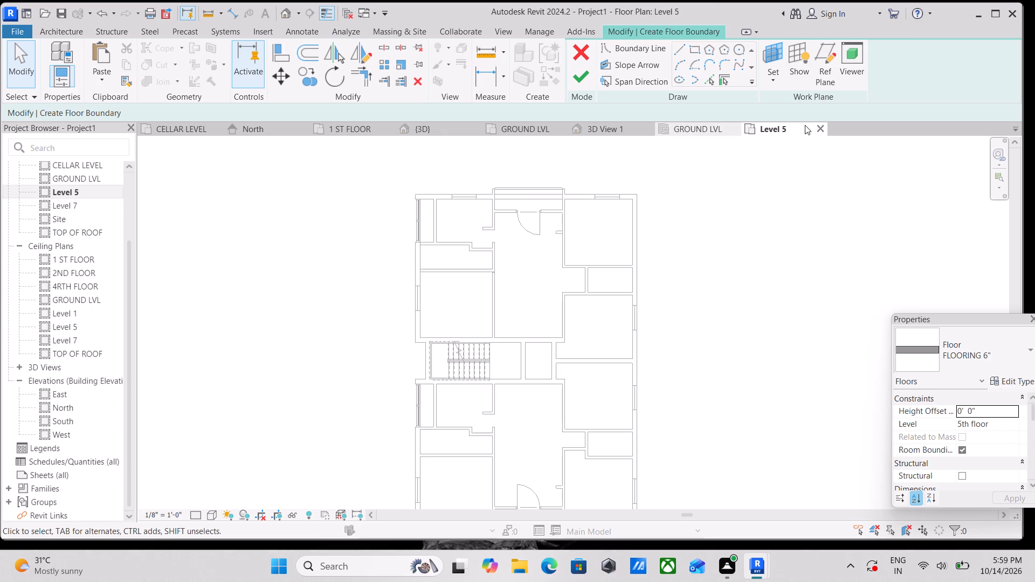
click(820, 124)
scroll(732, 186, down, 4)
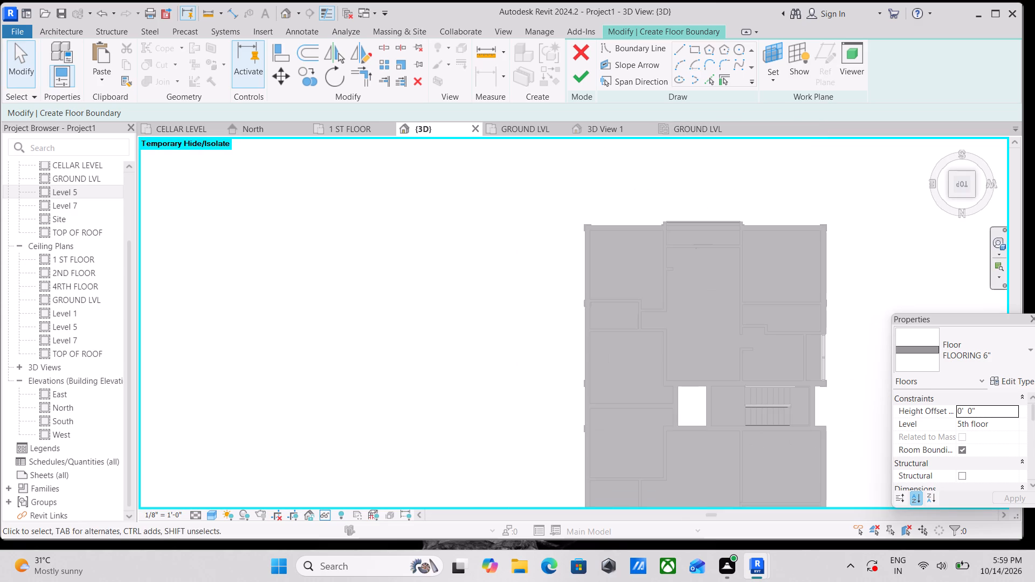
Look through the open 3D, ceiling plan, cellar plan and North elevation views for a suitable place to sketch the floor.
click(1008, 425)
click(1016, 426)
click(1016, 426)
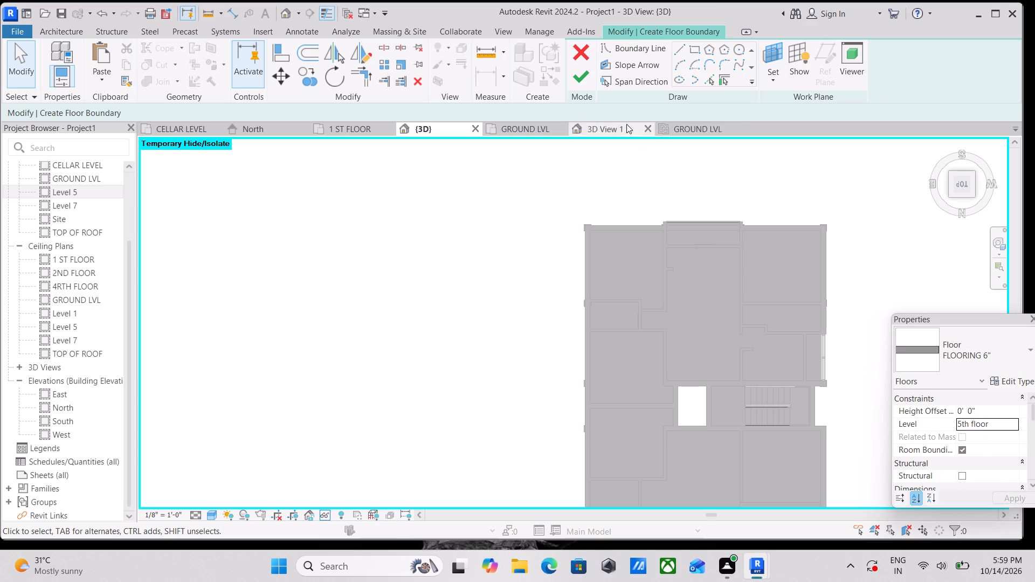
click(694, 131)
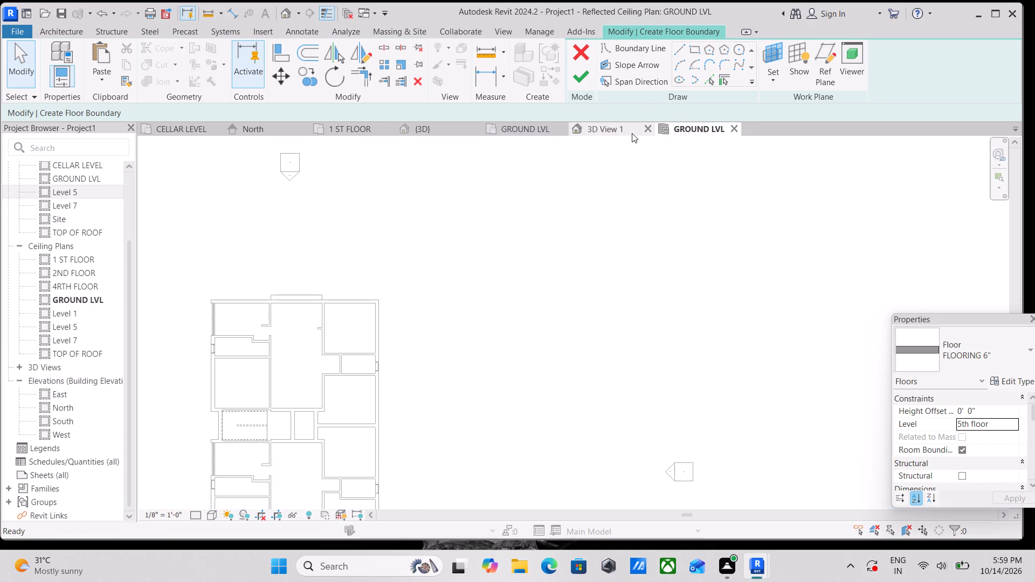
click(631, 133)
click(183, 124)
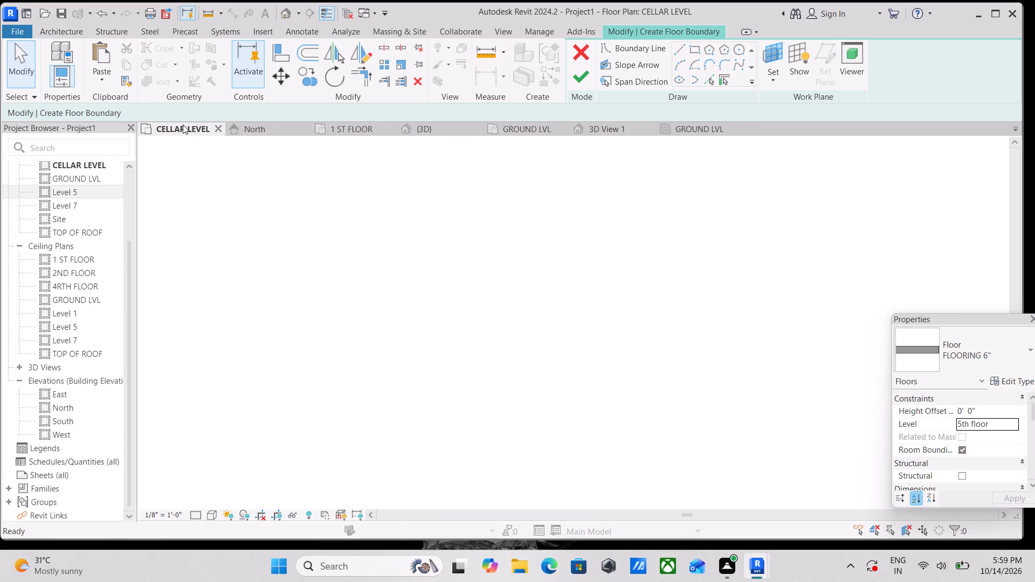
click(261, 130)
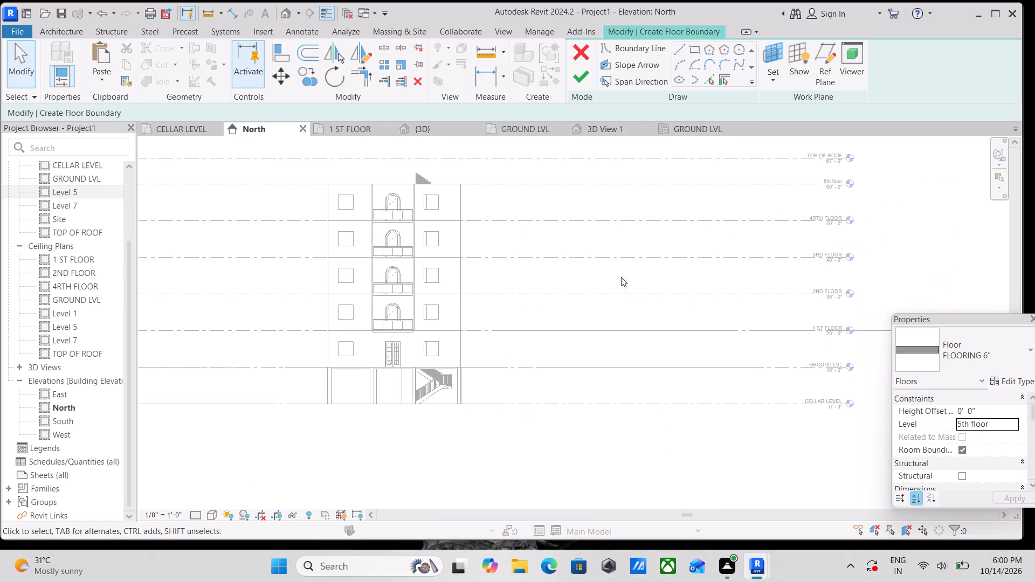
middle_drag(646, 282, 710, 340)
middle_drag(562, 251, 619, 271)
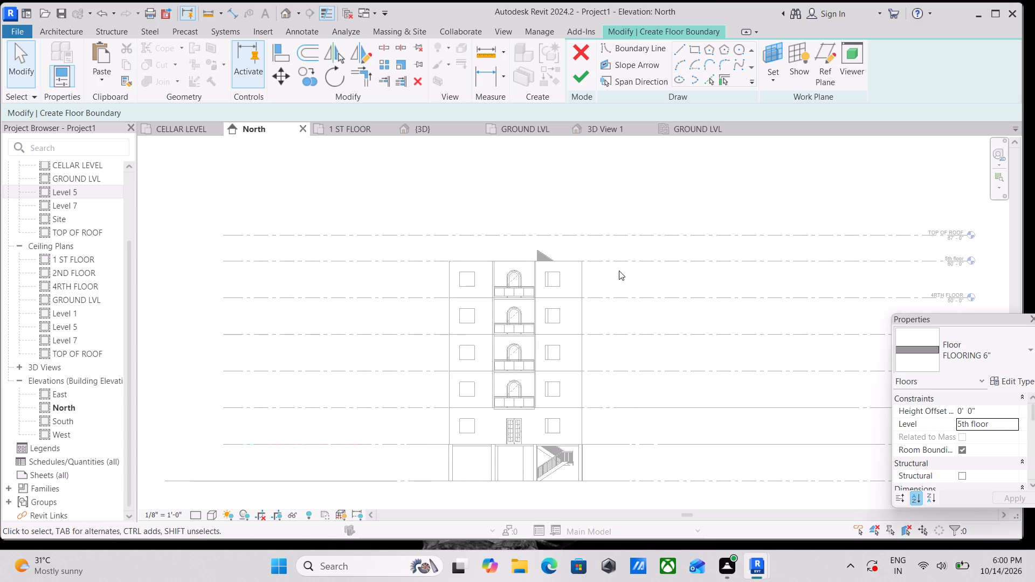
click(691, 129)
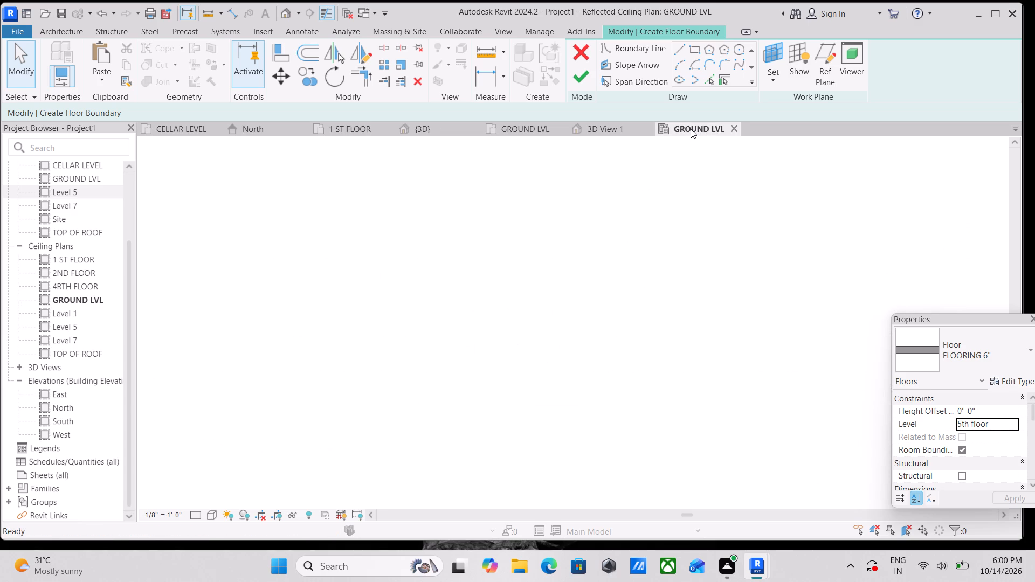
click(607, 124)
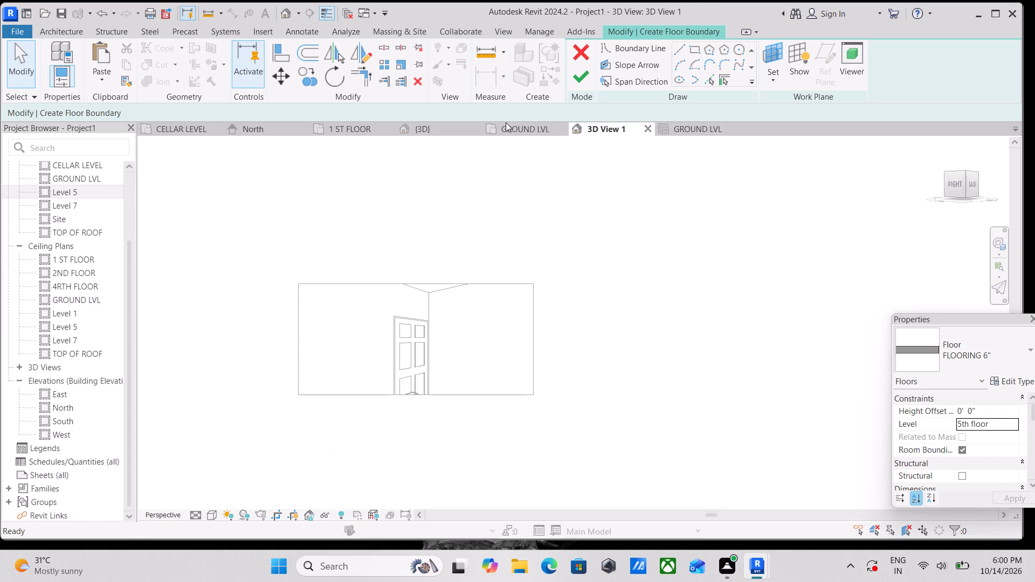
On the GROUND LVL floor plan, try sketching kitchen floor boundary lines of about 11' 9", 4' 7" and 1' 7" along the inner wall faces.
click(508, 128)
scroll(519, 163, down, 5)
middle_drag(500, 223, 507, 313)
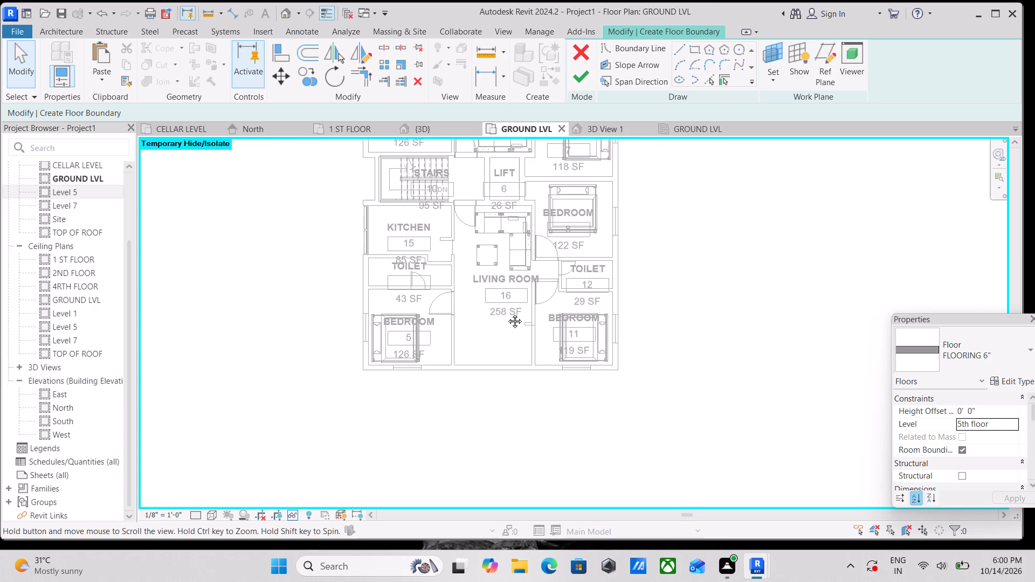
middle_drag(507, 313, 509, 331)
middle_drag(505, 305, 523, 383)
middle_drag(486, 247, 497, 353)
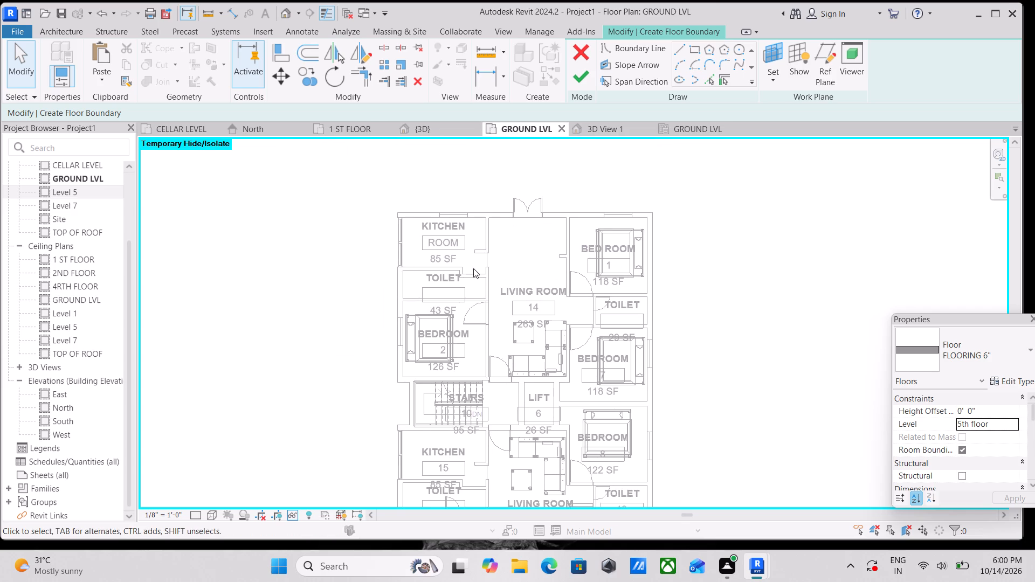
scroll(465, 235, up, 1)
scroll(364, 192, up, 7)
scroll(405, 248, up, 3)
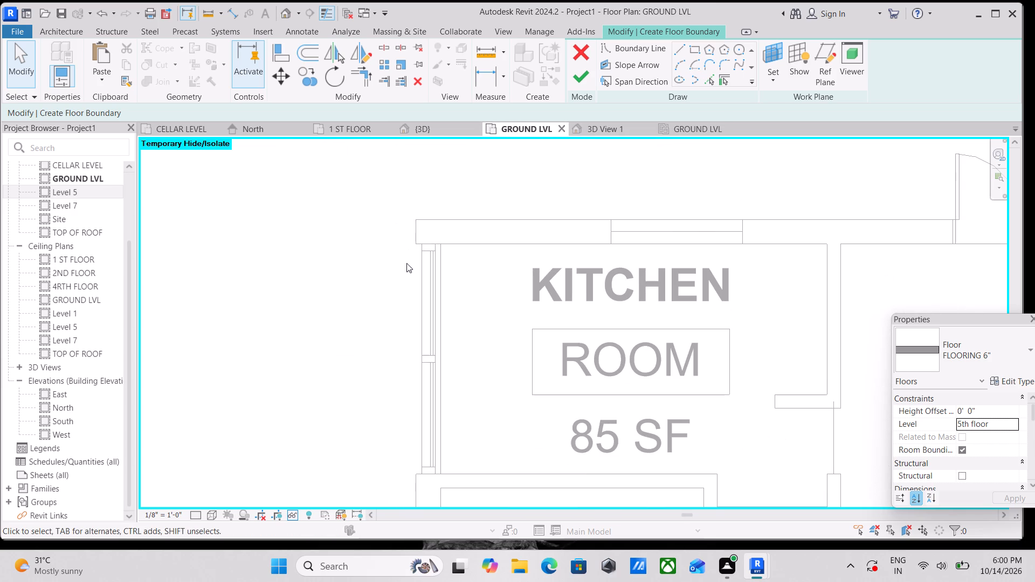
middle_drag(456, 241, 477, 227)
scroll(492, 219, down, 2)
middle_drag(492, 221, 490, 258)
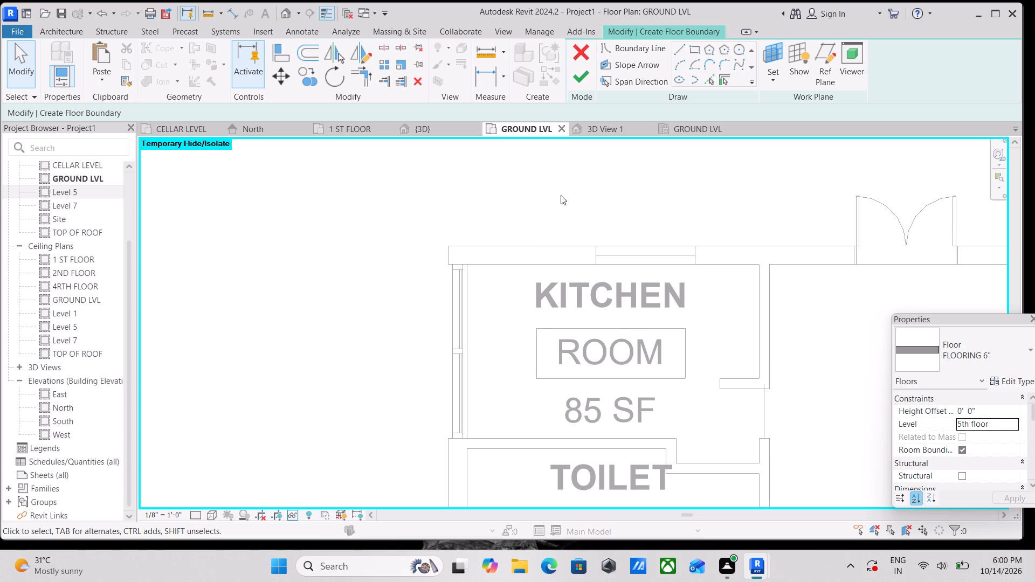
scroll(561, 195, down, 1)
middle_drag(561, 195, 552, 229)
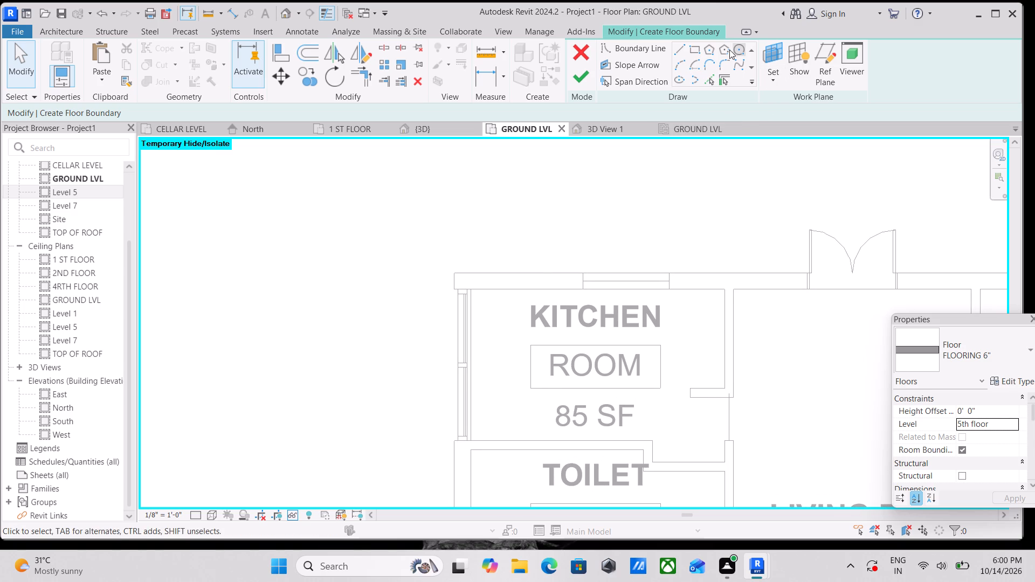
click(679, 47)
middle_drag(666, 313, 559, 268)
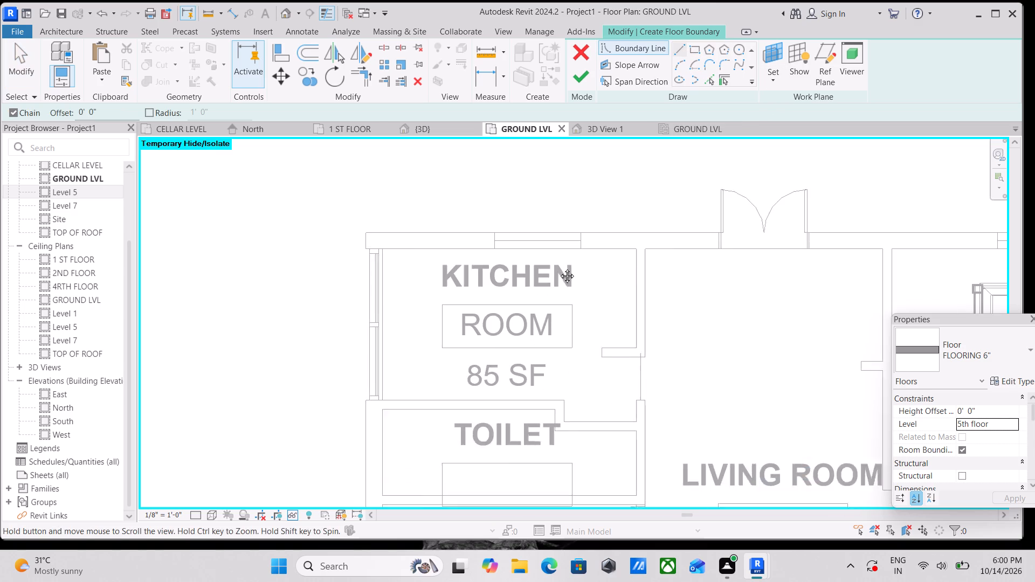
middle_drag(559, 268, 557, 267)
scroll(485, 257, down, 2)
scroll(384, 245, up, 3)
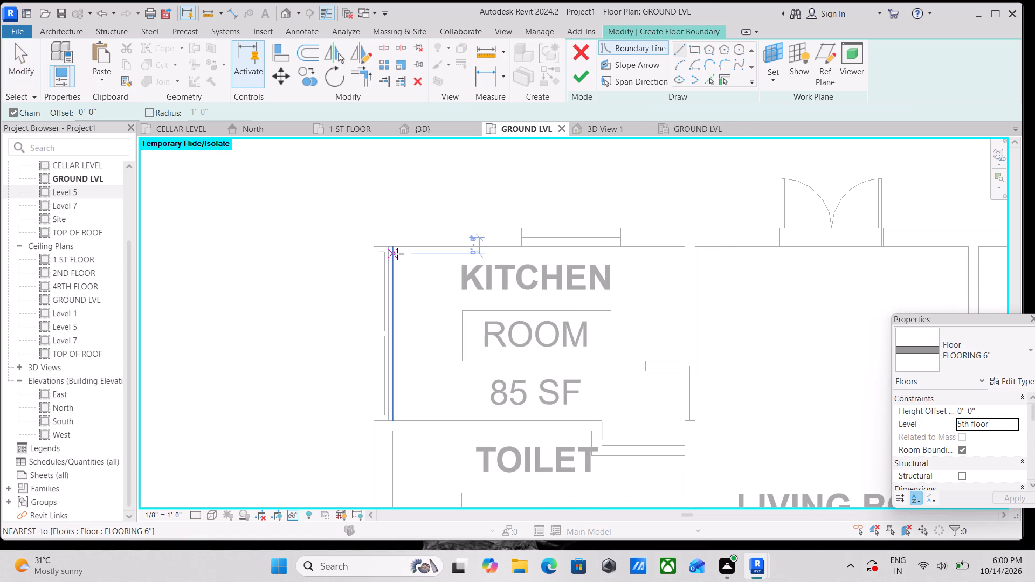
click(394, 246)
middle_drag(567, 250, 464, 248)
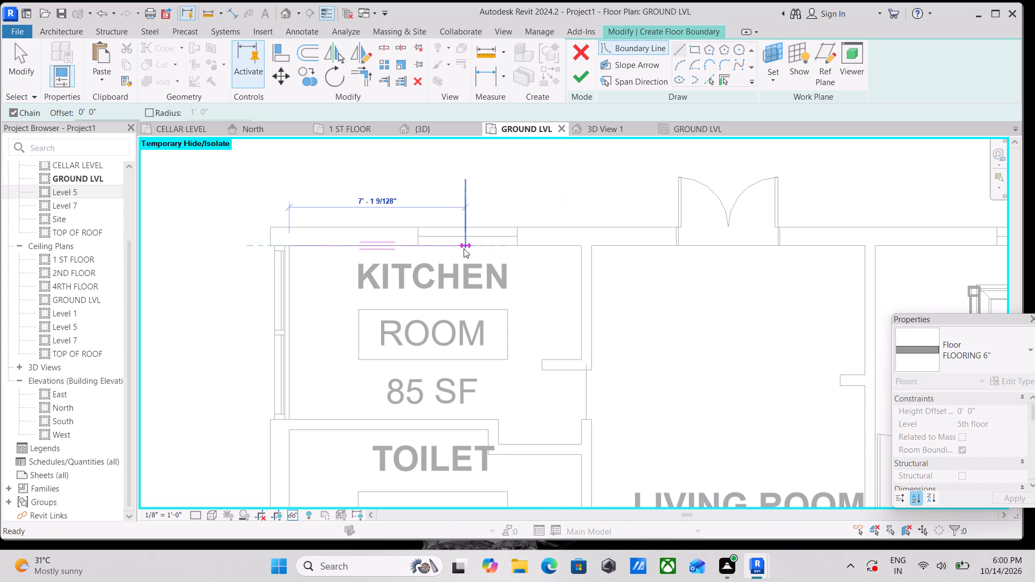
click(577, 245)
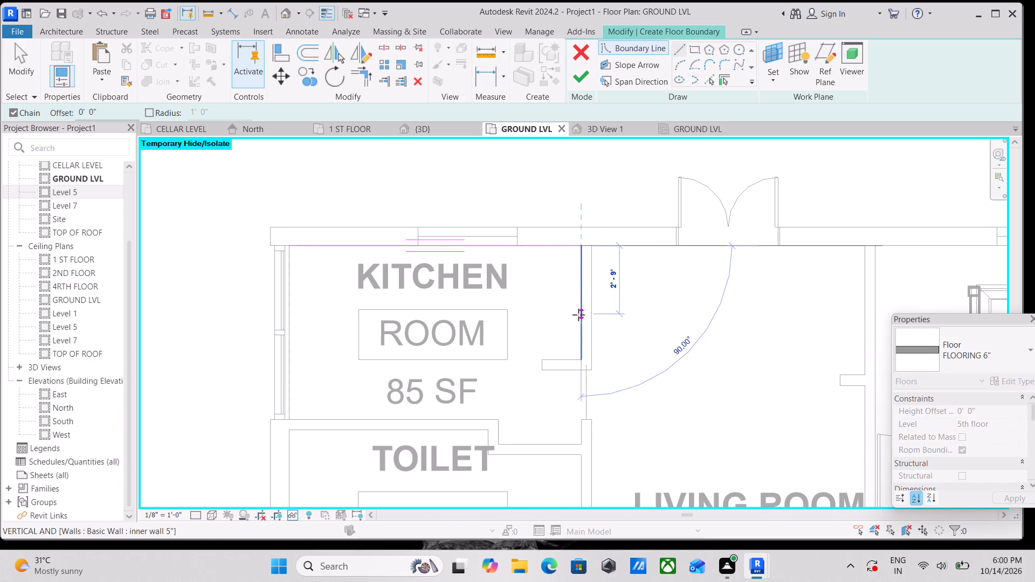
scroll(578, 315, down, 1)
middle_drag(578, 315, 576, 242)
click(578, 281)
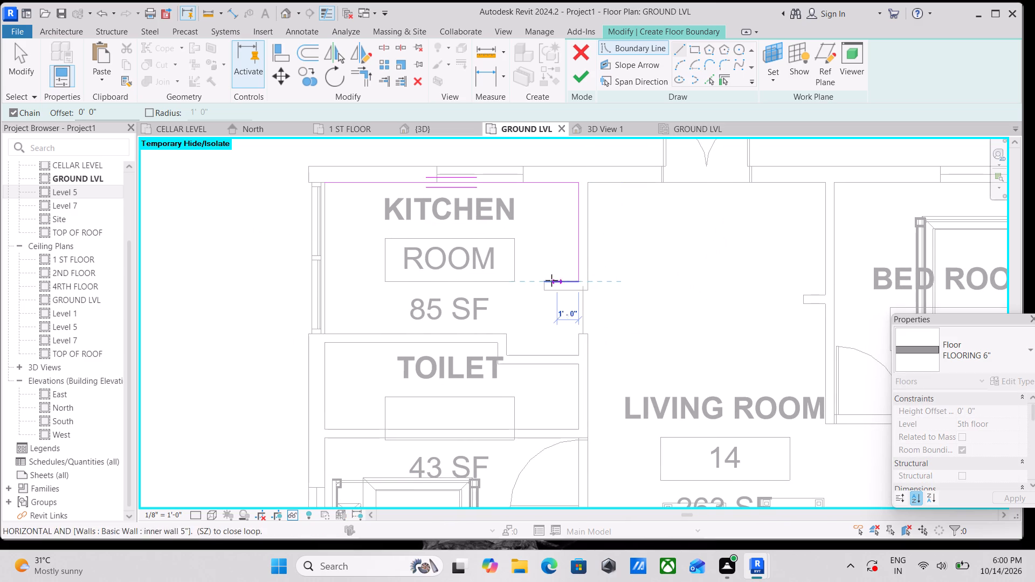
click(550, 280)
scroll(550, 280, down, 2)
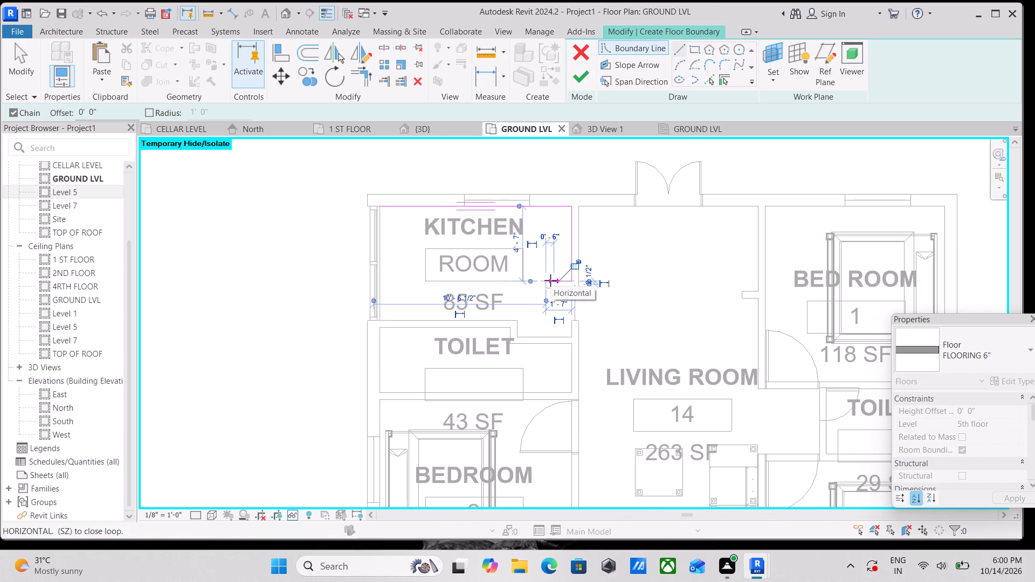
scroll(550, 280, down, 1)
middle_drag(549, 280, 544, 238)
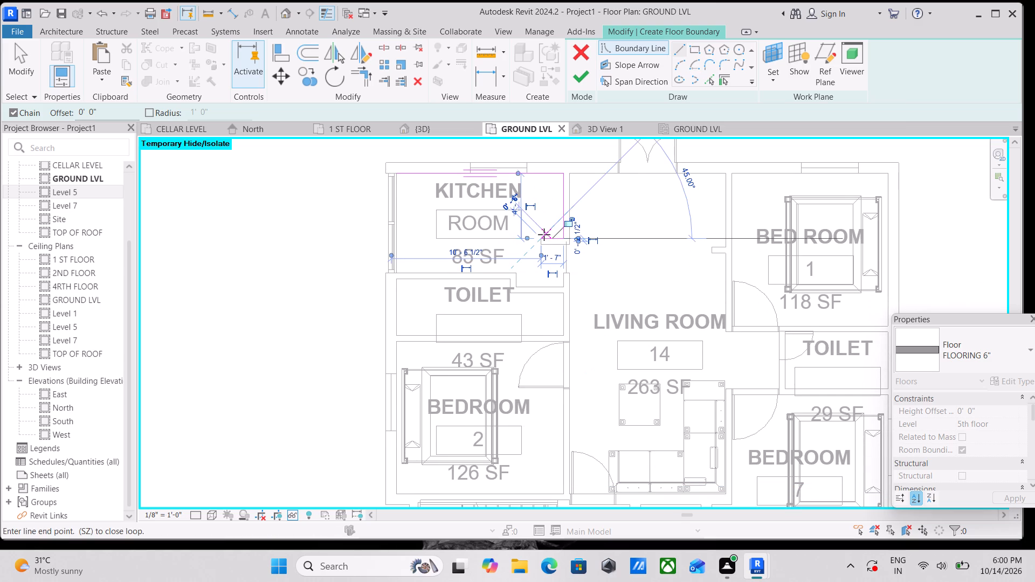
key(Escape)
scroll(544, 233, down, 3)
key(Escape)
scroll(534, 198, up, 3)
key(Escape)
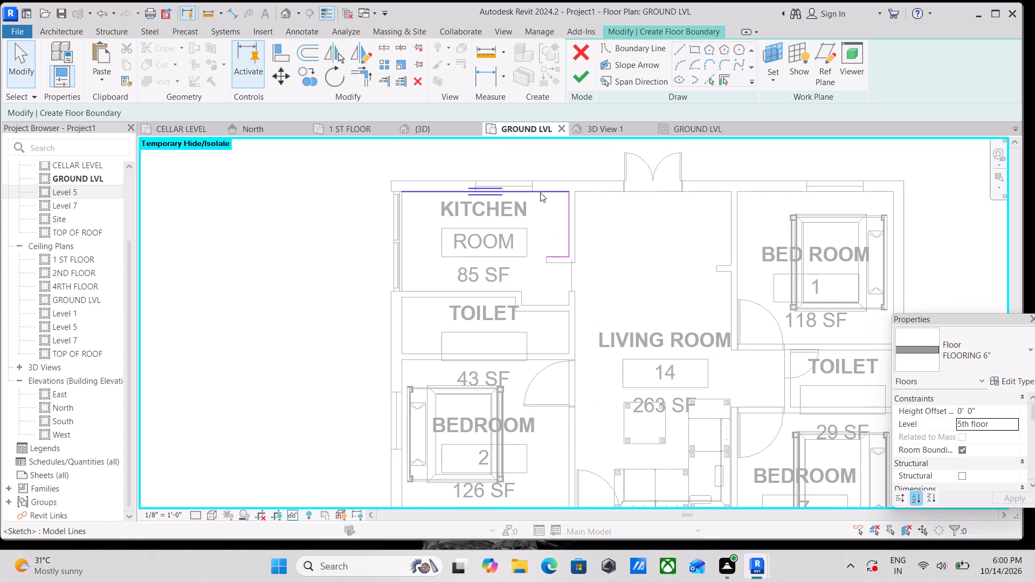
Delete the boundary line along the kitchen's exterior window wall and discard the unfinished floor sketch.
click(541, 191)
right_click(541, 191)
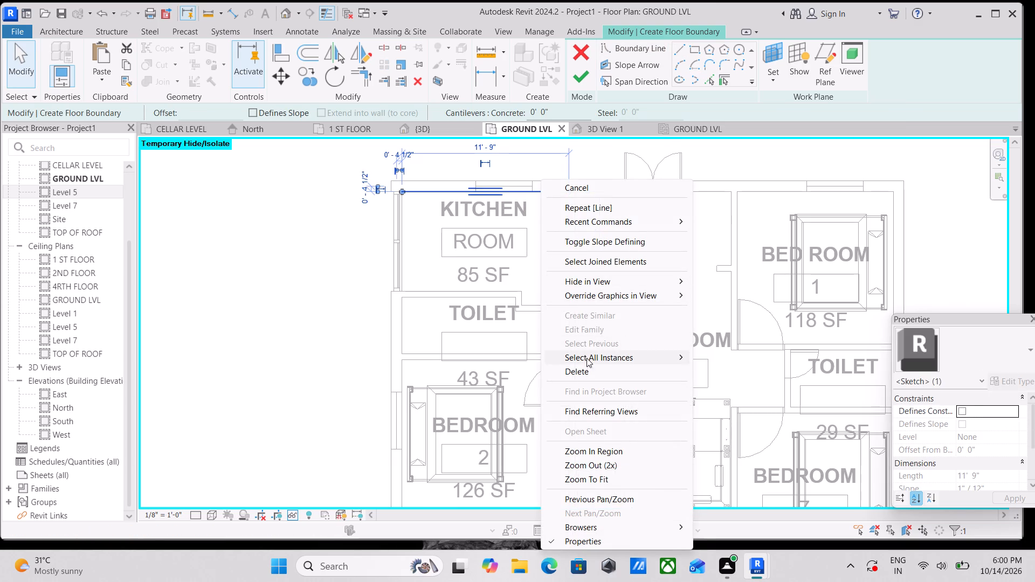
click(585, 371)
click(587, 51)
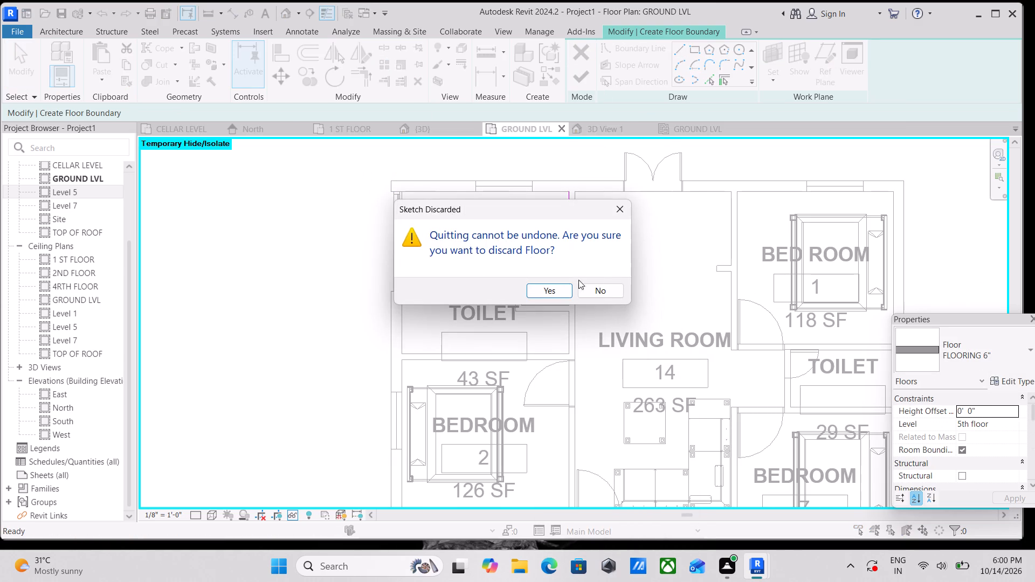
click(552, 288)
In the 3D view, select both GROUND LVL FLOORING 6" slabs beneath the building and copy them to the clipboard.
scroll(551, 288, down, 7)
scroll(895, 151, down, 2)
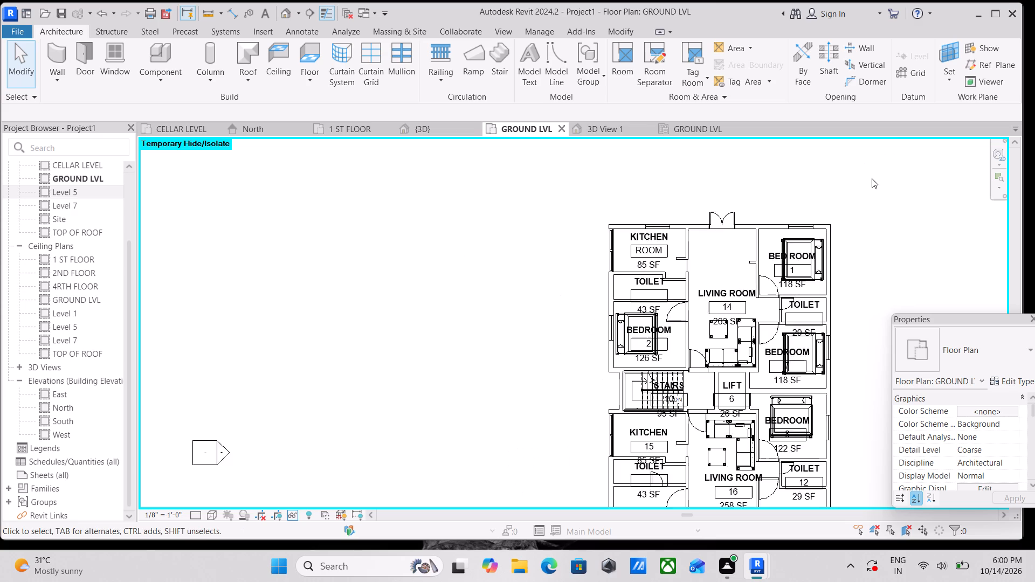
scroll(872, 178, down, 2)
middle_drag(872, 178, 744, 163)
middle_drag(726, 222, 699, 183)
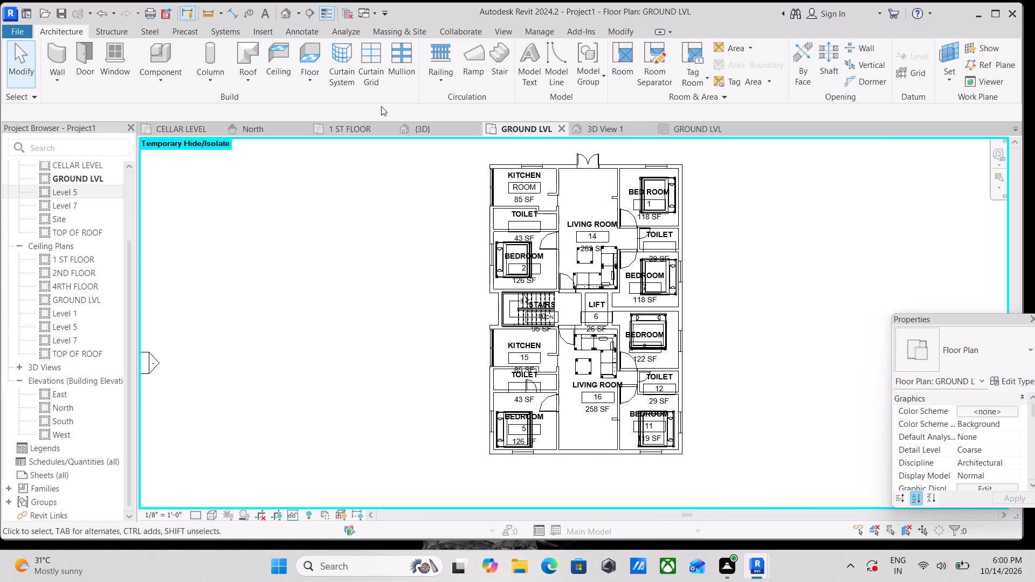
click(422, 131)
scroll(584, 382, down, 2)
middle_drag(584, 382, 591, 227)
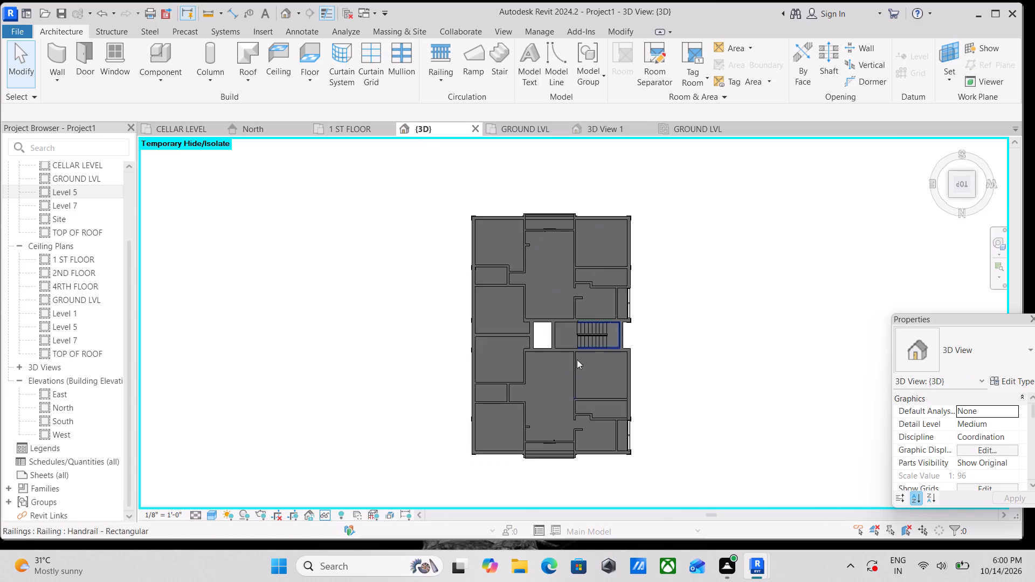
middle_drag(570, 366, 584, 309)
shift+middle_drag(584, 384, 736, 165)
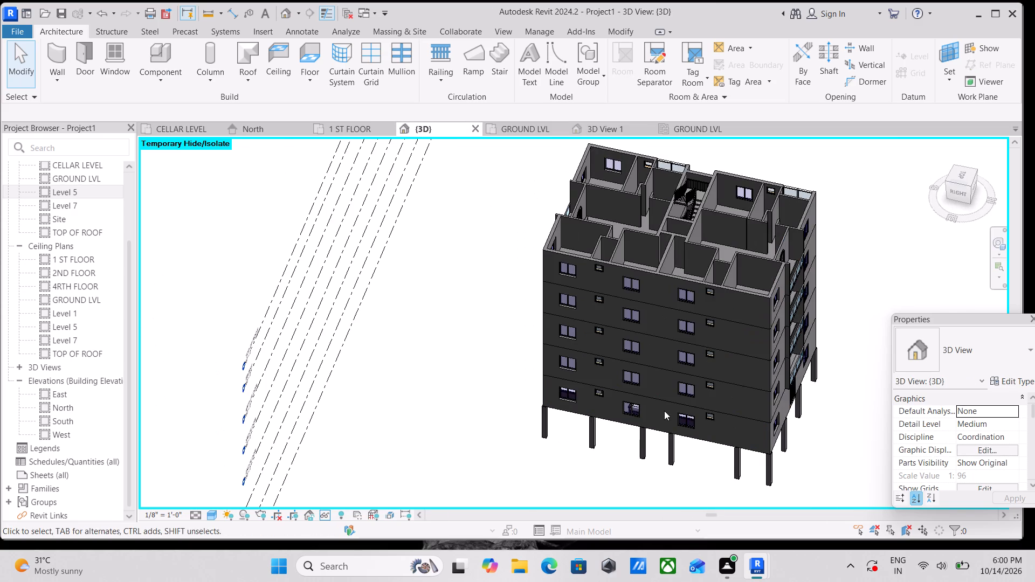
middle_drag(664, 407, 680, 306)
middle_drag(759, 384, 775, 293)
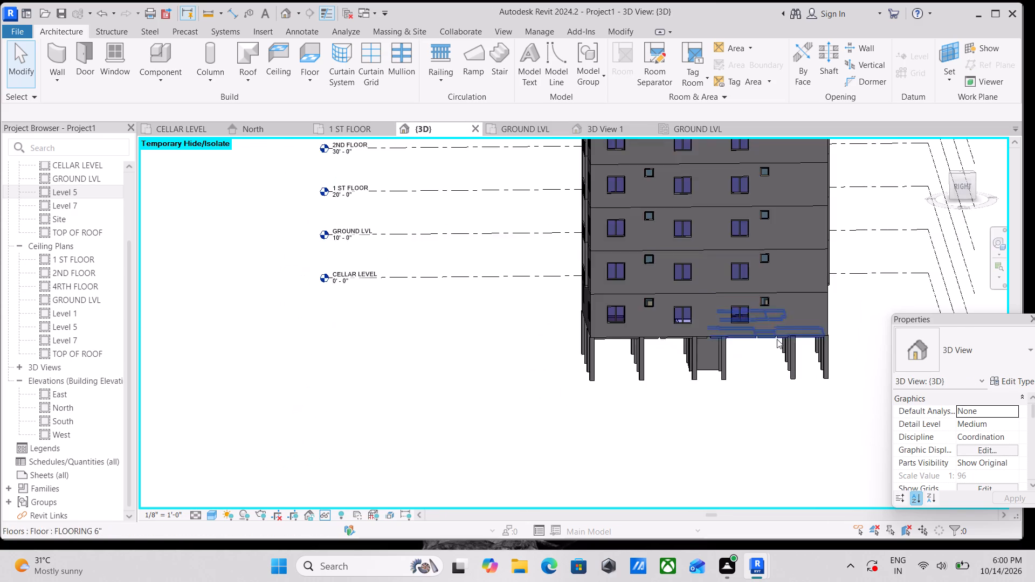
scroll(777, 339, up, 7)
click(737, 333)
scroll(737, 333, down, 2)
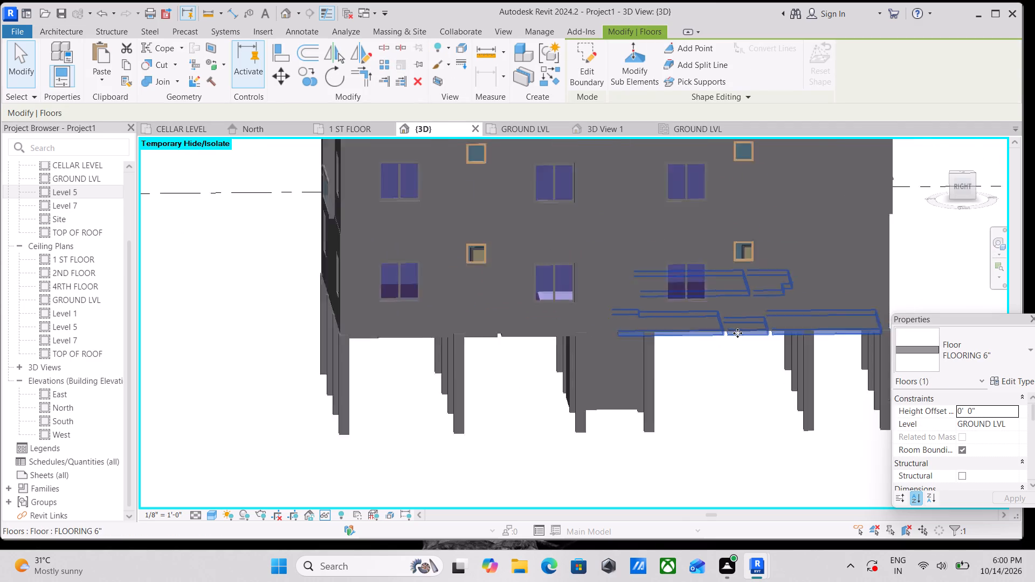
scroll(737, 333, down, 1)
scroll(551, 347, up, 3)
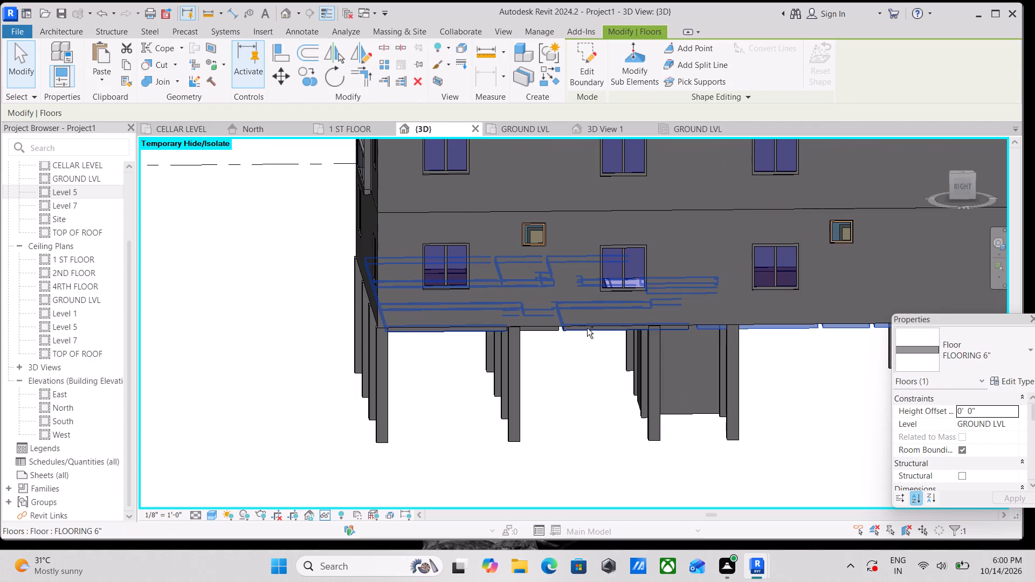
ctrl+click(587, 328)
scroll(594, 329, down, 3)
middle_drag(594, 329, 518, 366)
scroll(530, 358, down, 1)
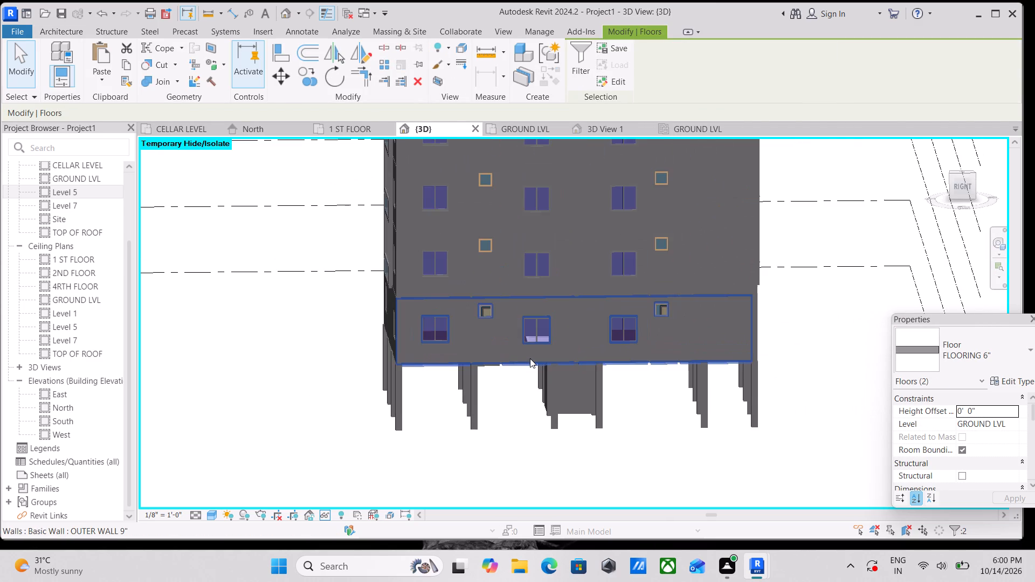
click(128, 66)
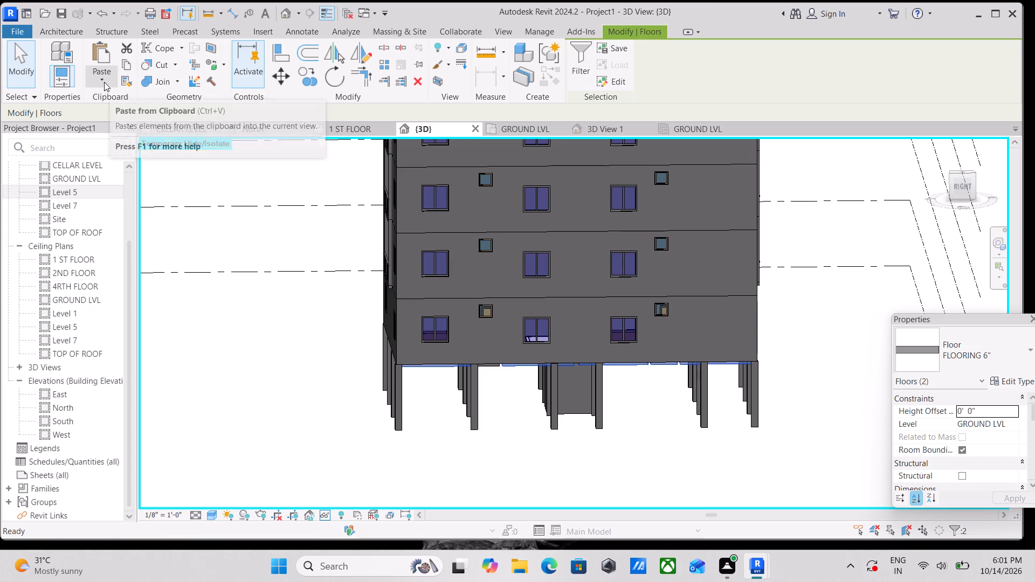
Paste the copied FLOORING 6" slabs aligned to the 5th floor level and clear the selection.
click(104, 81)
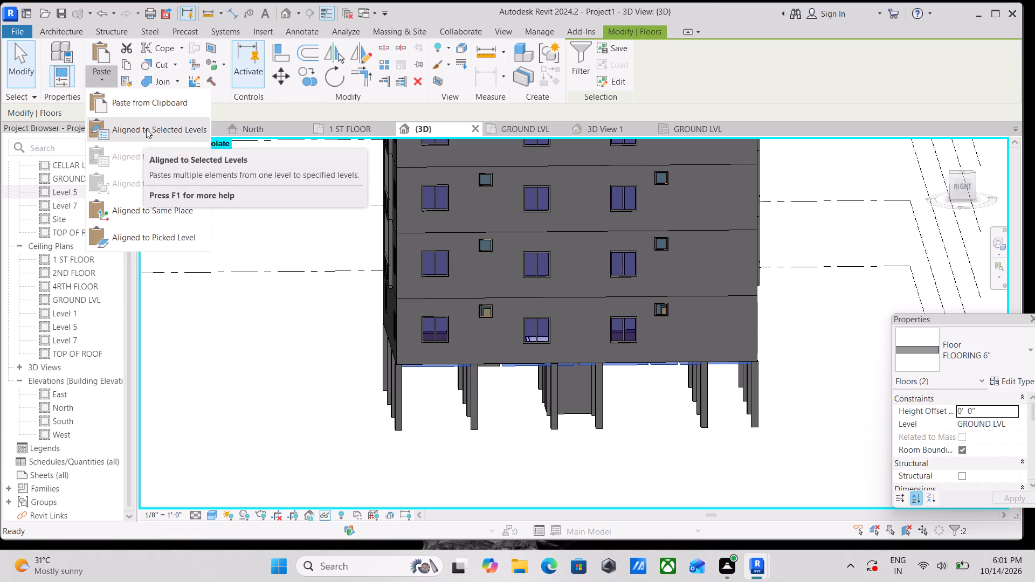
click(149, 135)
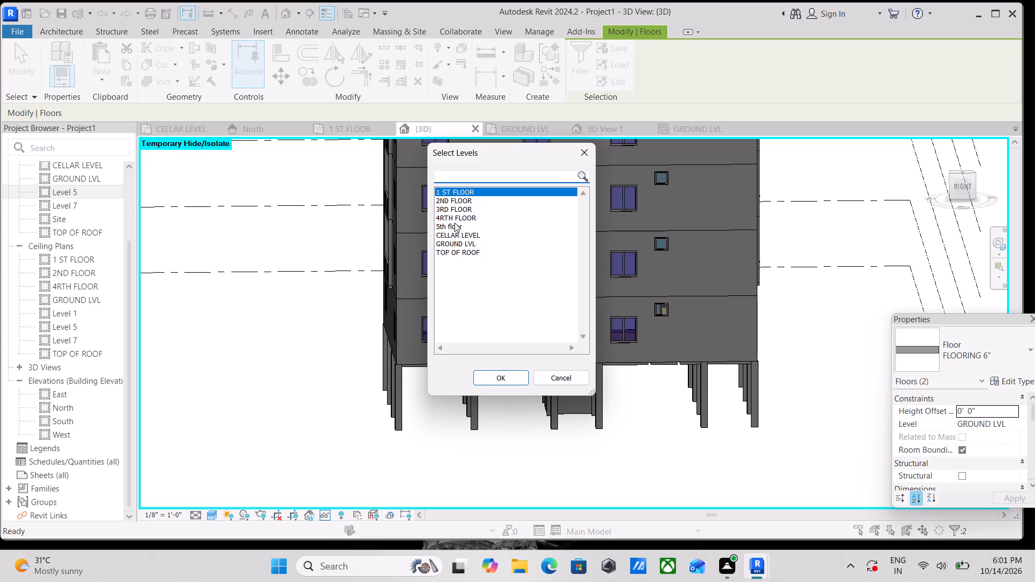
click(454, 223)
click(501, 377)
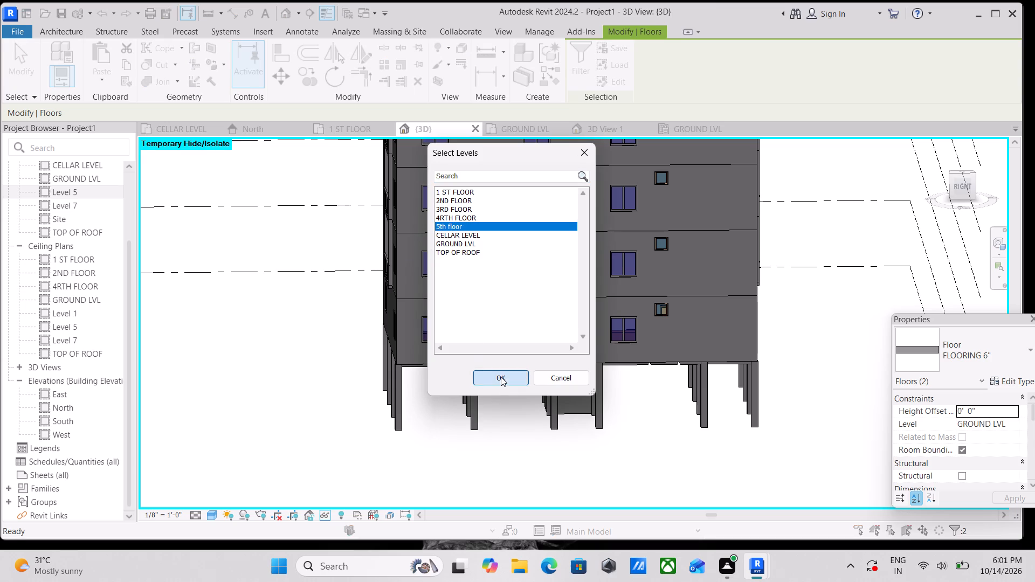
scroll(501, 377, down, 8)
middle_drag(509, 379, 518, 432)
scroll(547, 364, up, 3)
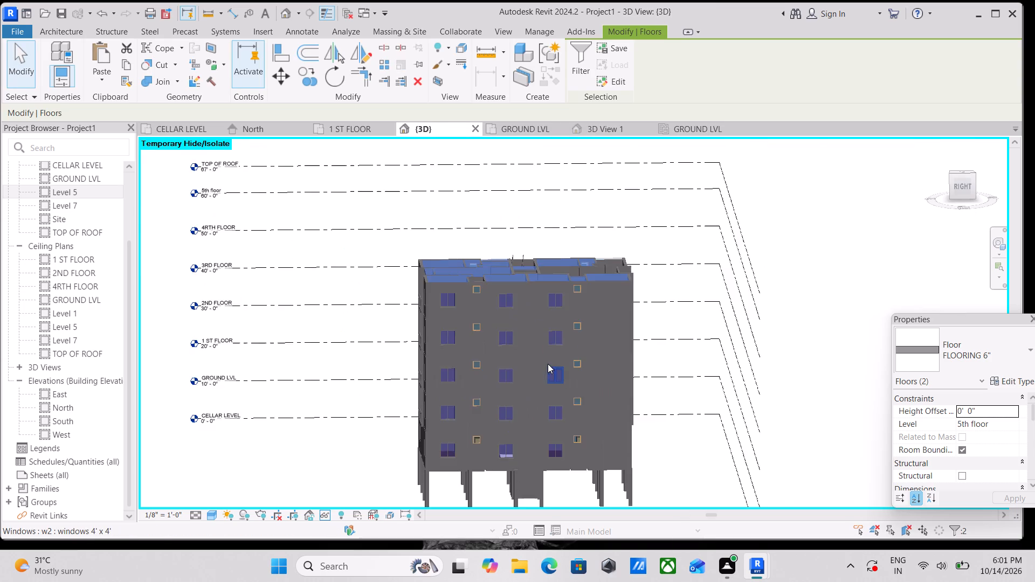
scroll(548, 364, up, 4)
key(Escape)
Examine the pasted 5th floor slabs from all sides of the building to check how they cover the top storey.
scroll(469, 244, down, 1)
middle_drag(470, 246, 493, 316)
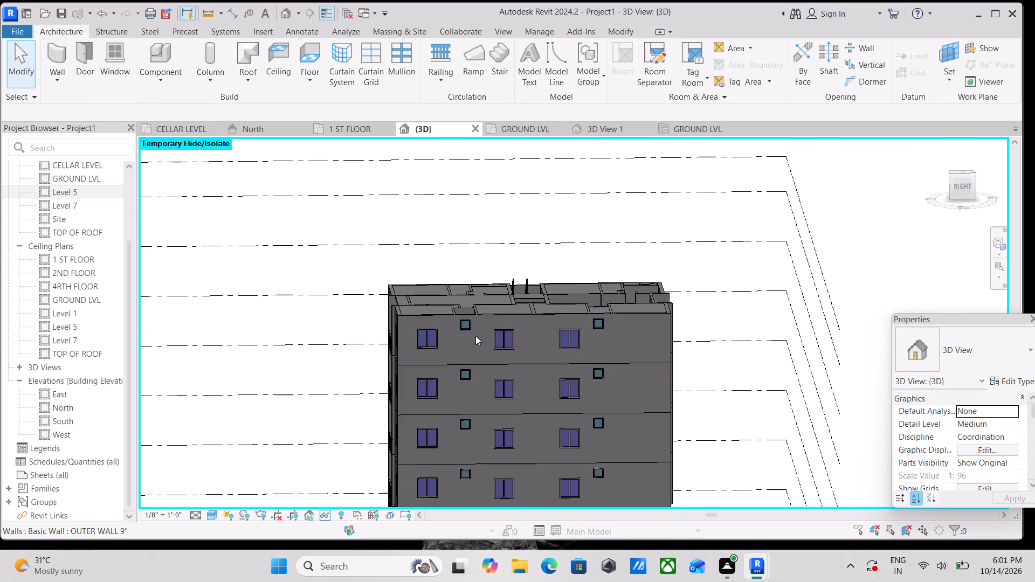
shift+middle_drag(467, 343, 648, 464)
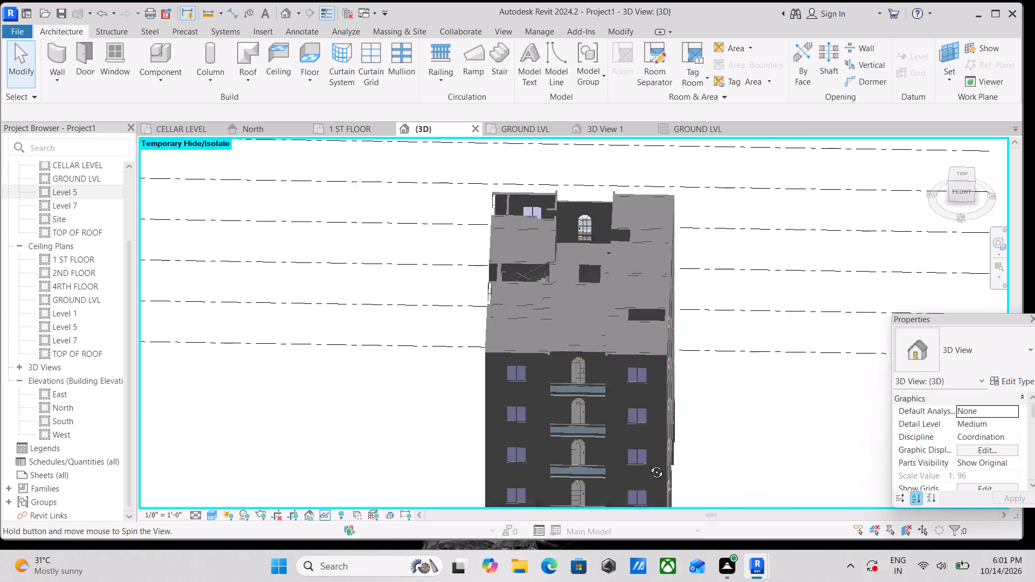
shift+middle_drag(648, 464, 653, 456)
shift+middle_drag(575, 349, 671, 326)
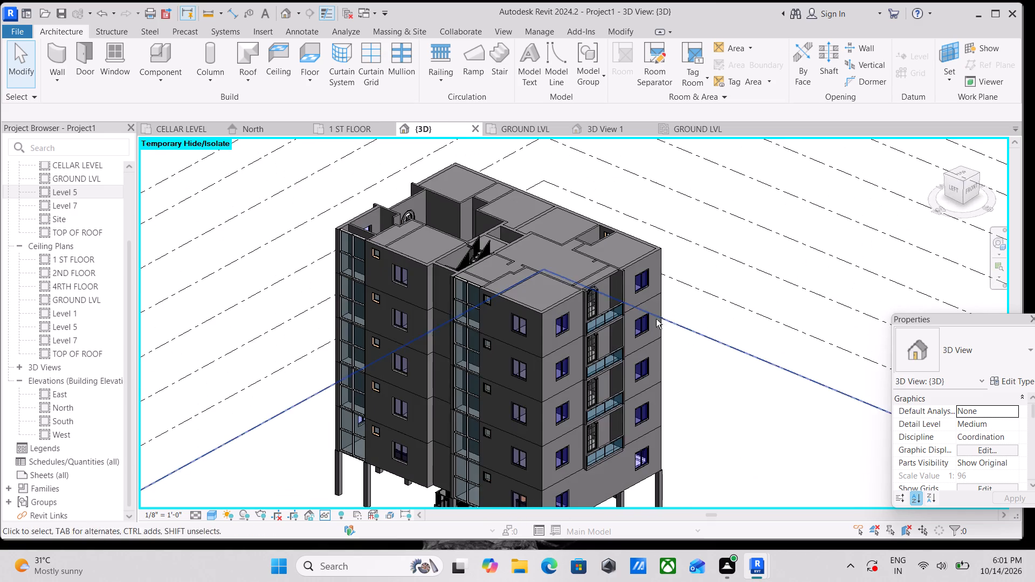
shift+middle_drag(544, 323, 608, 357)
shift+middle_drag(364, 286, 396, 280)
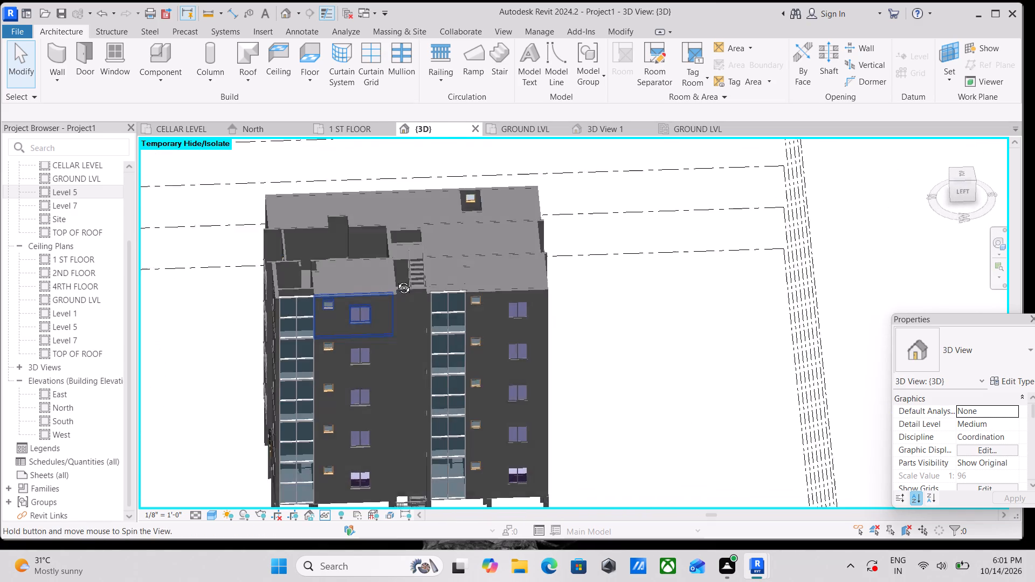
shift+middle_drag(396, 280, 412, 264)
scroll(297, 308, up, 2)
middle_drag(297, 308, 310, 314)
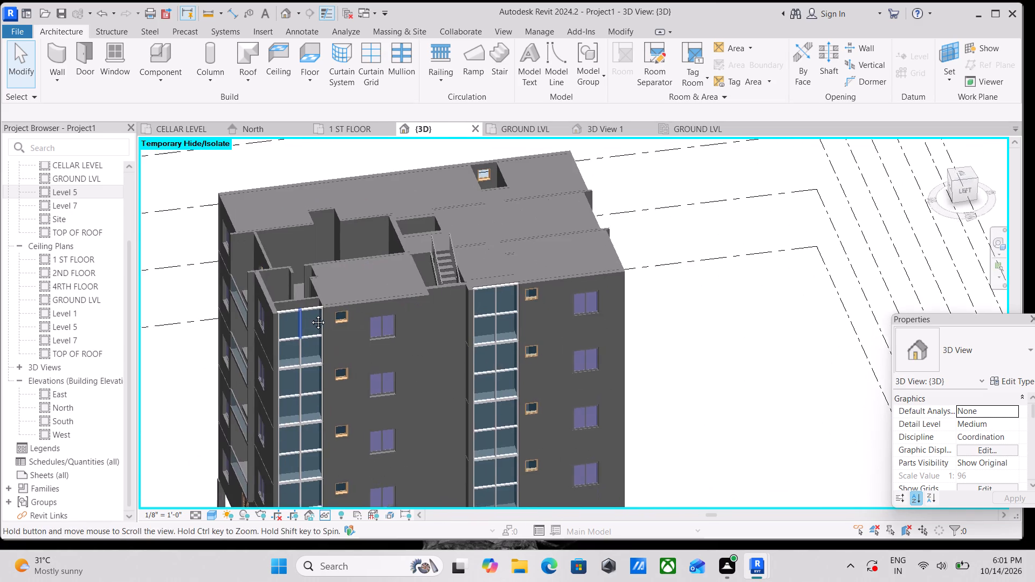
middle_drag(310, 314, 339, 321)
middle_drag(365, 322, 403, 332)
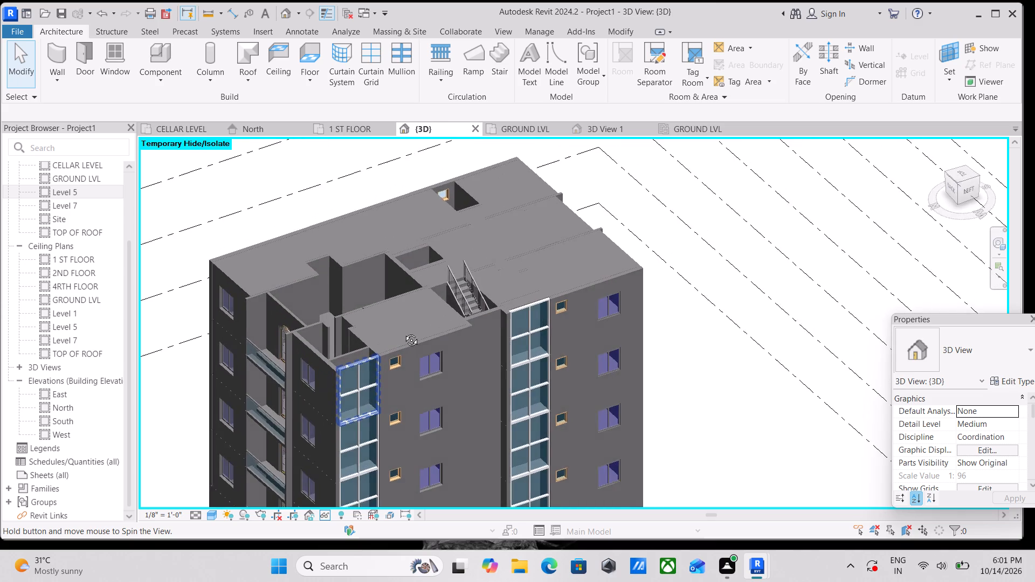
middle_drag(403, 332, 268, 311)
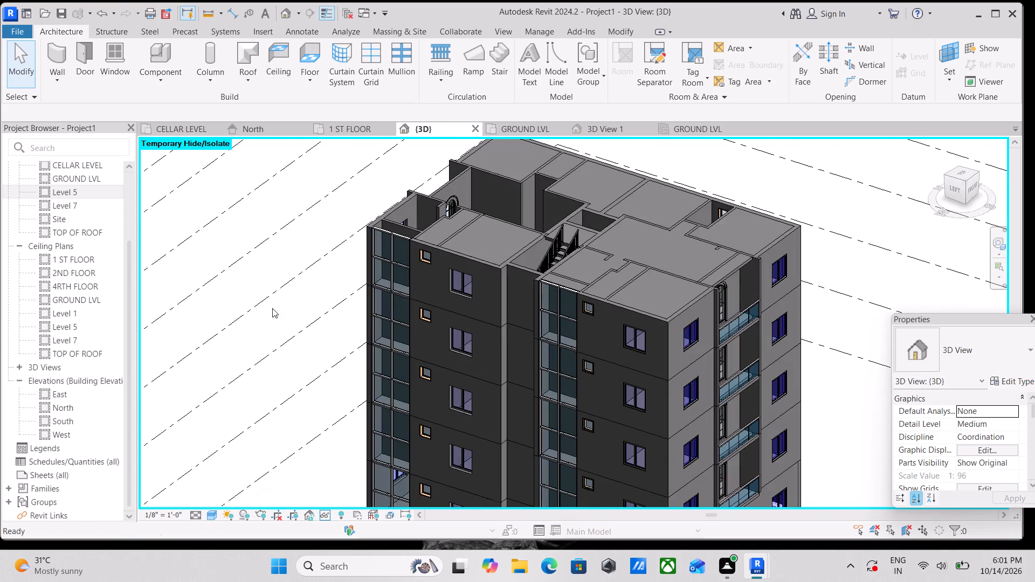
shift+middle_drag(659, 316, 572, 305)
scroll(678, 317, up, 3)
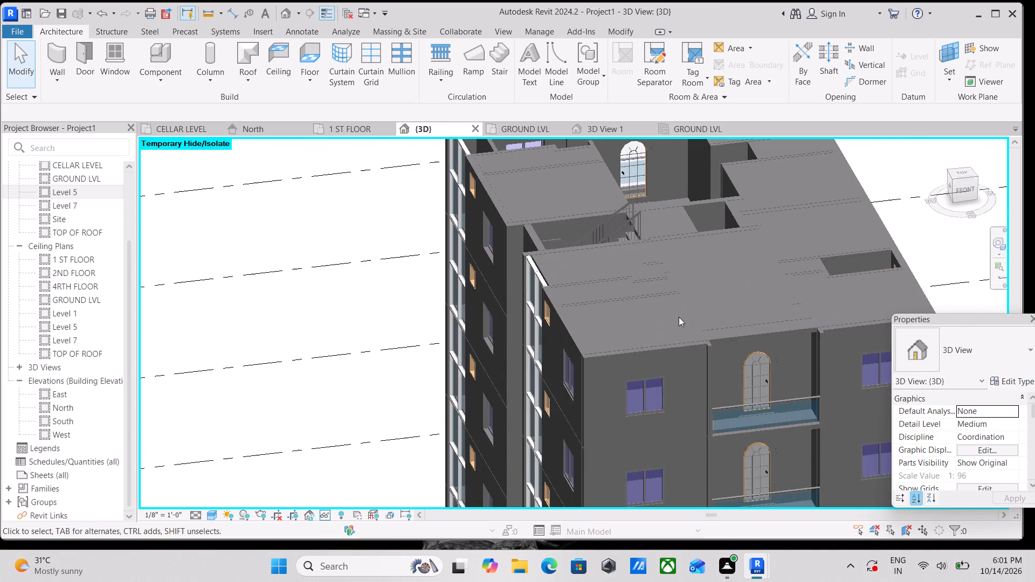
scroll(679, 317, down, 1)
middle_drag(679, 317, 640, 363)
shift+middle_drag(677, 351, 561, 360)
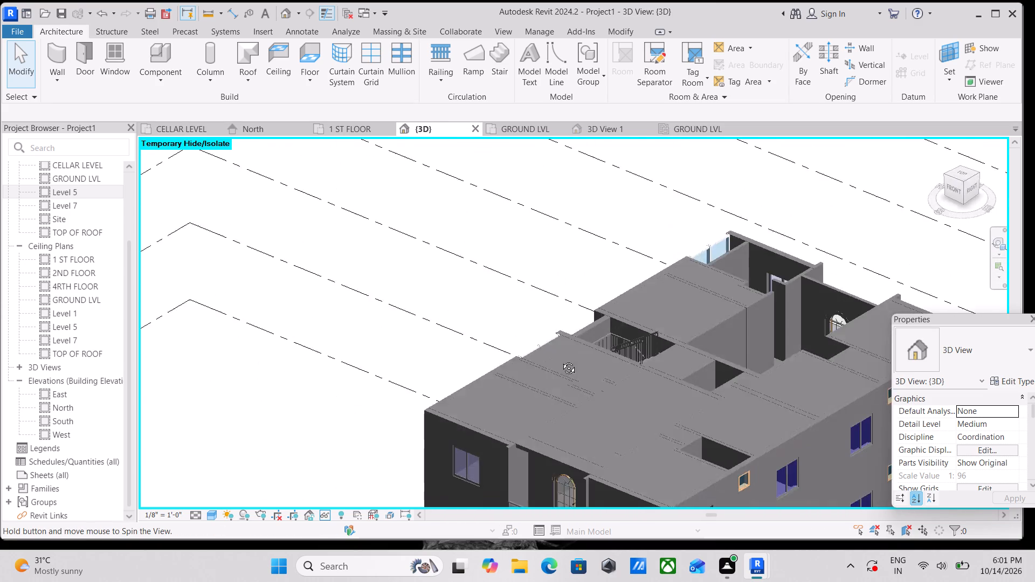
shift+middle_drag(561, 360, 530, 319)
middle_drag(596, 417, 548, 346)
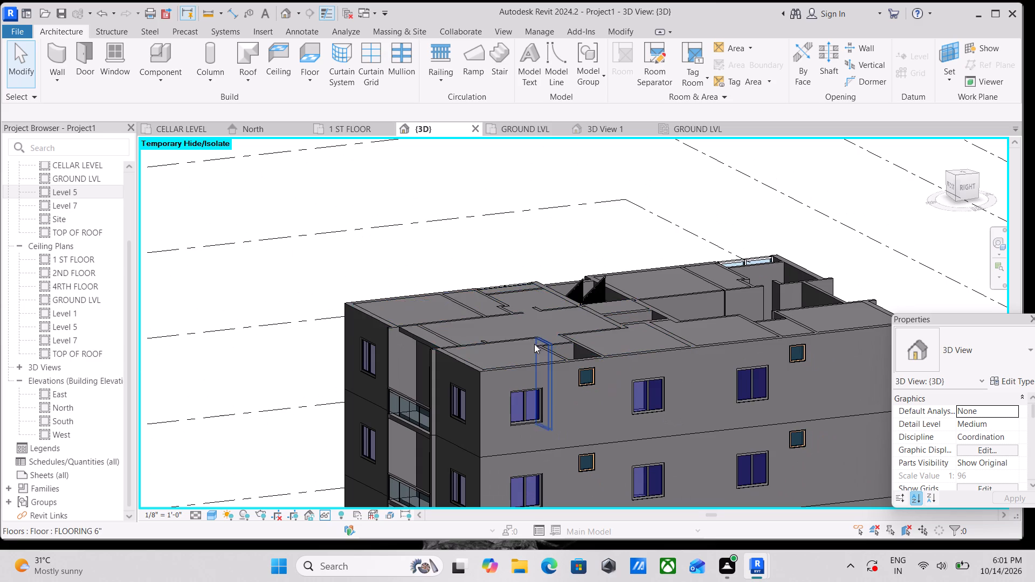
middle_drag(530, 347, 649, 339)
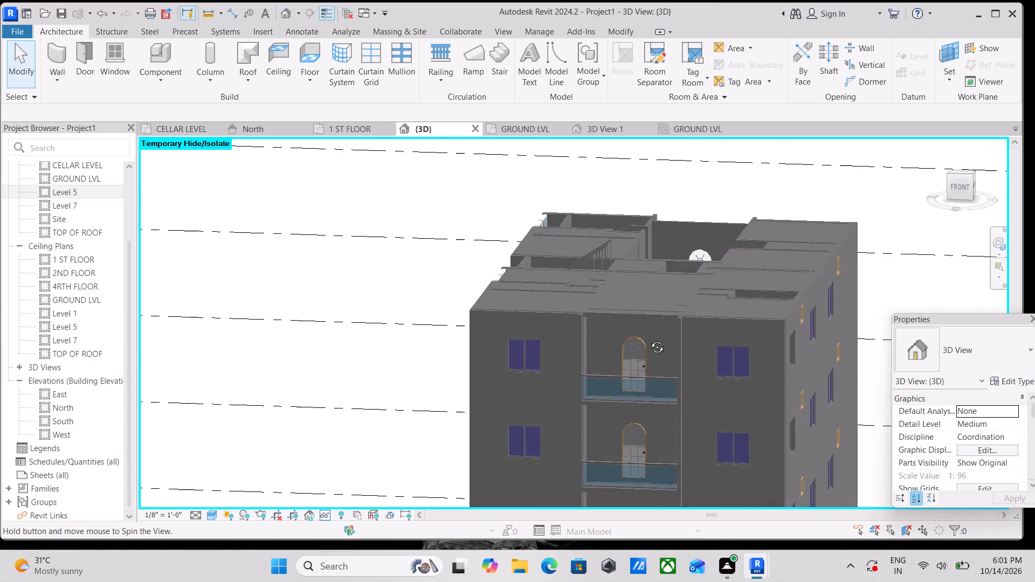
middle_drag(649, 339, 654, 340)
middle_drag(663, 321, 385, 368)
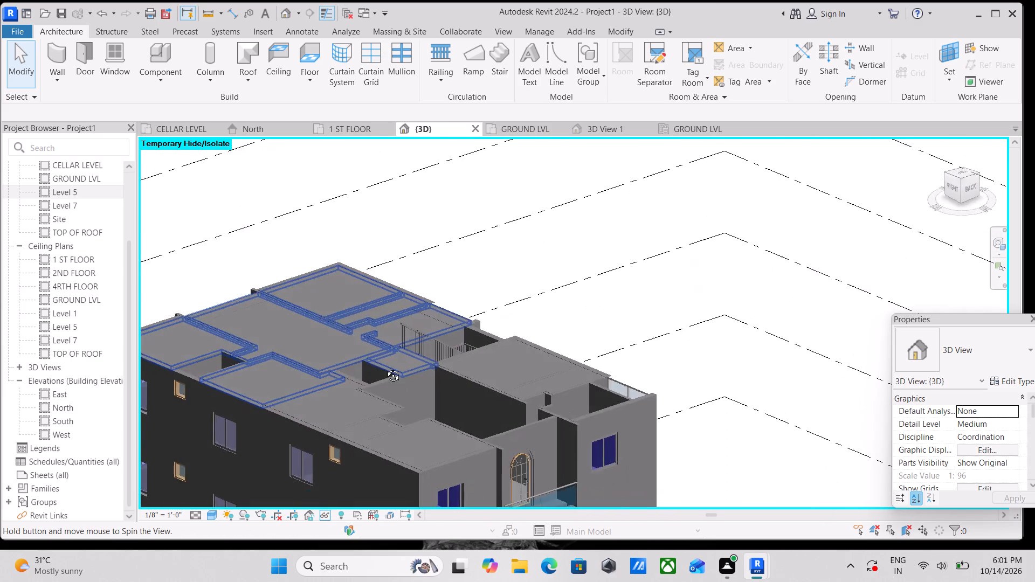
middle_drag(385, 368, 417, 361)
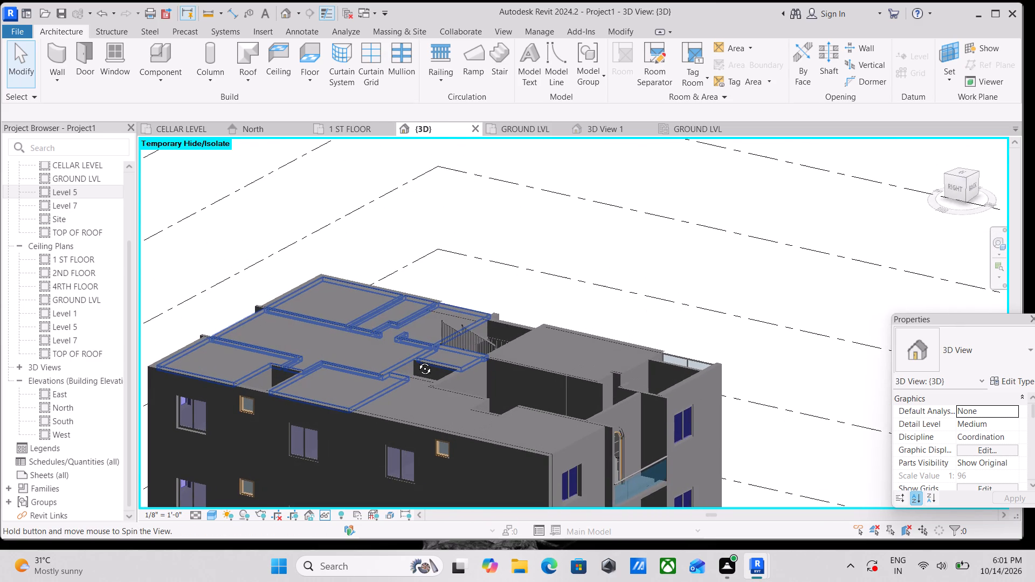
middle_drag(417, 361, 460, 387)
scroll(464, 389, down, 2)
middle_drag(464, 389, 474, 393)
shift+middle_drag(474, 393, 620, 397)
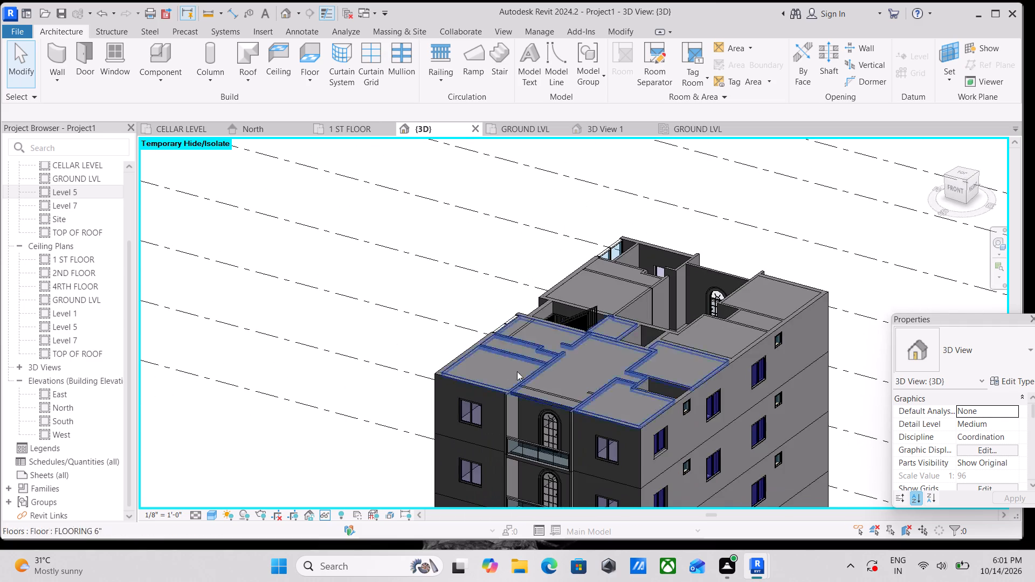
Examine the 5th floor slabs from above, checking their edges around the stairwell and the shaft openings.
scroll(500, 369, up, 2)
scroll(432, 368, up, 3)
scroll(425, 368, down, 1)
middle_drag(425, 368, 403, 412)
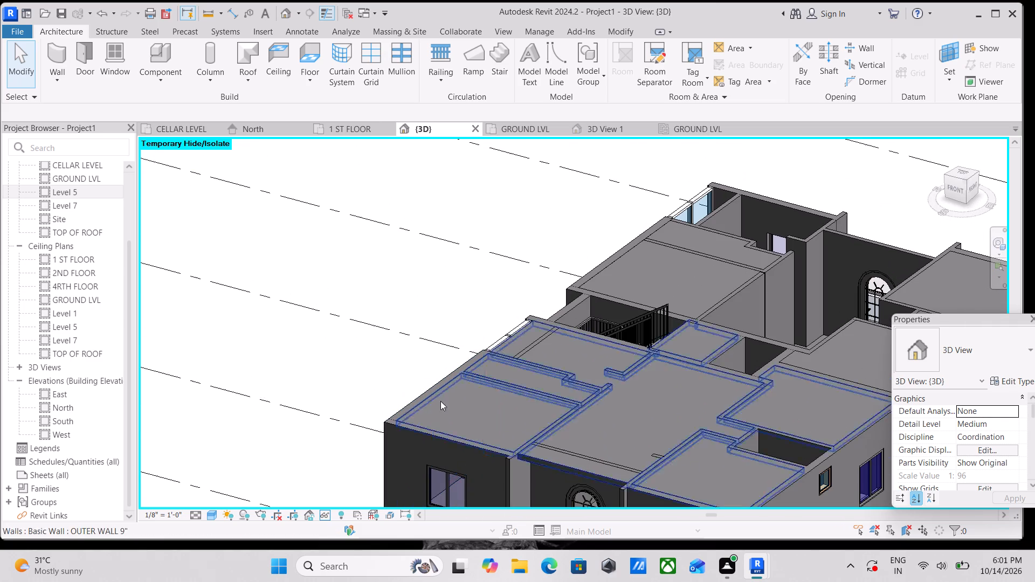
middle_drag(565, 393, 528, 402)
scroll(527, 414, up, 3)
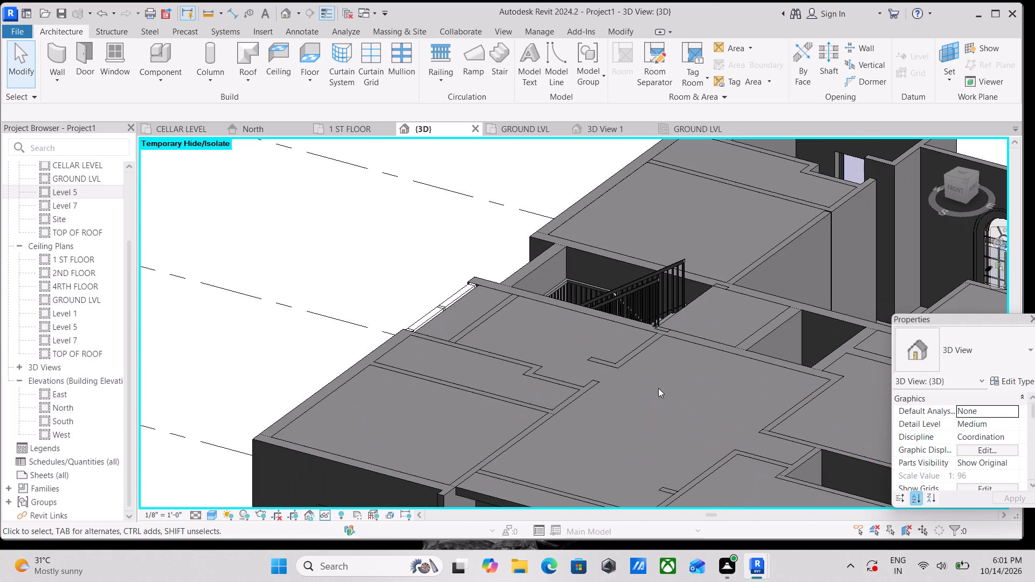
scroll(667, 378, down, 3)
middle_drag(673, 375, 508, 394)
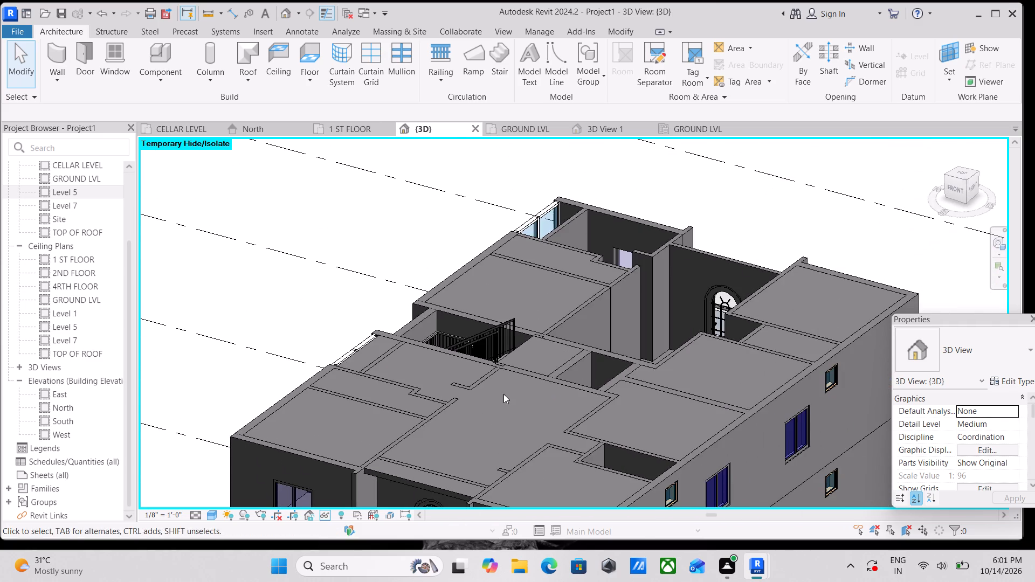
scroll(607, 372, up, 3)
scroll(554, 357, down, 3)
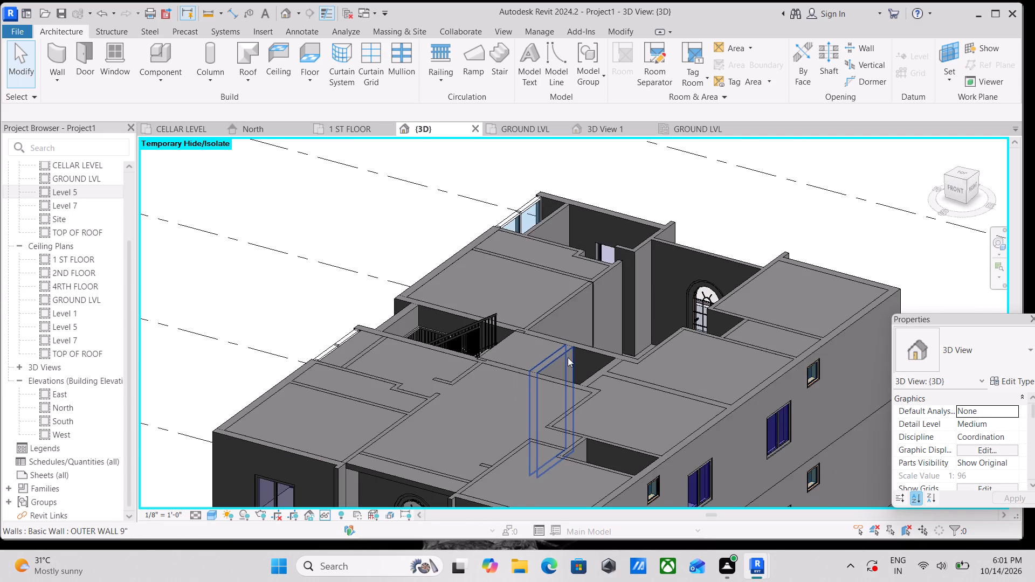
scroll(582, 358, down, 3)
shift+middle_drag(541, 380, 575, 440)
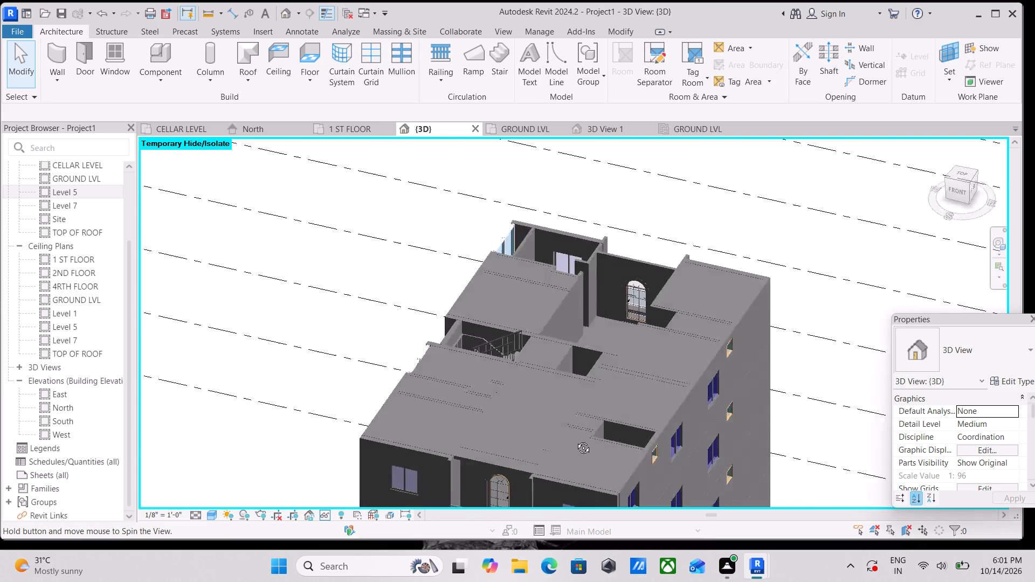
shift+middle_drag(575, 440, 649, 503)
scroll(525, 309, up, 6)
shift+middle_drag(523, 309, 546, 442)
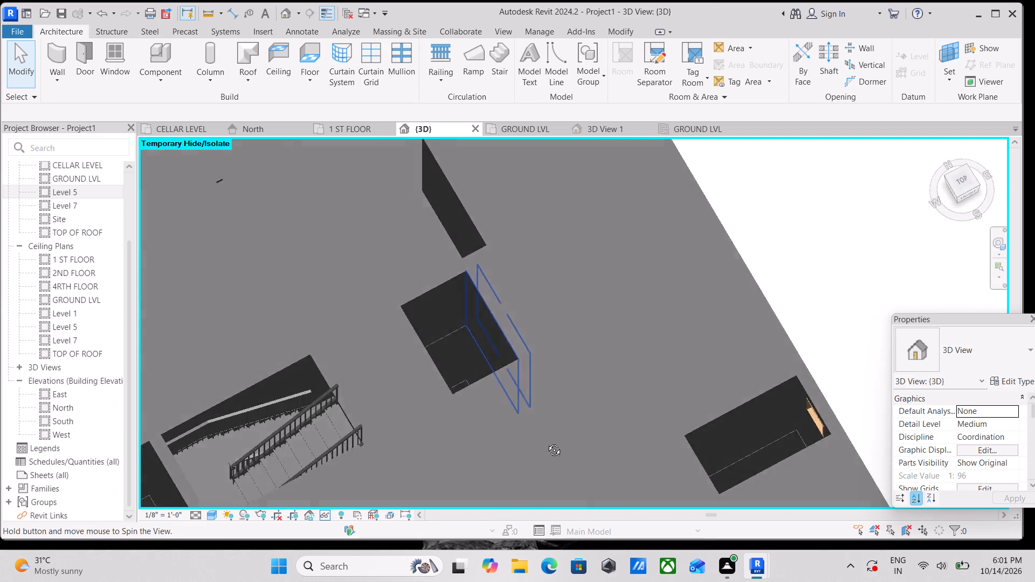
shift+middle_drag(546, 442, 547, 461)
shift+middle_drag(546, 461, 543, 261)
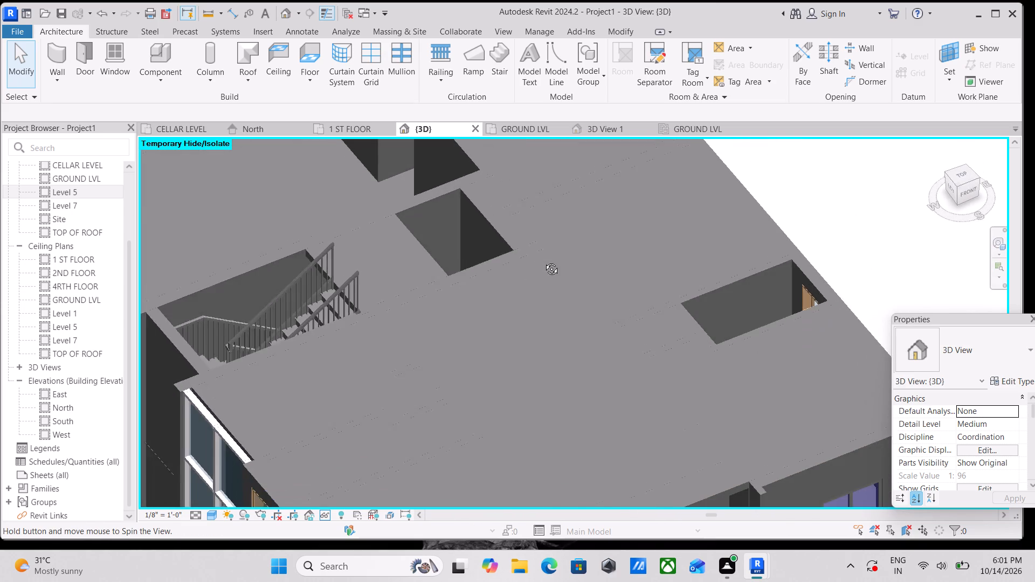
shift+middle_drag(543, 261, 543, 260)
shift+scroll(543, 260, up, 1)
scroll(543, 260, down, 4)
shift+middle_drag(618, 309, 676, 439)
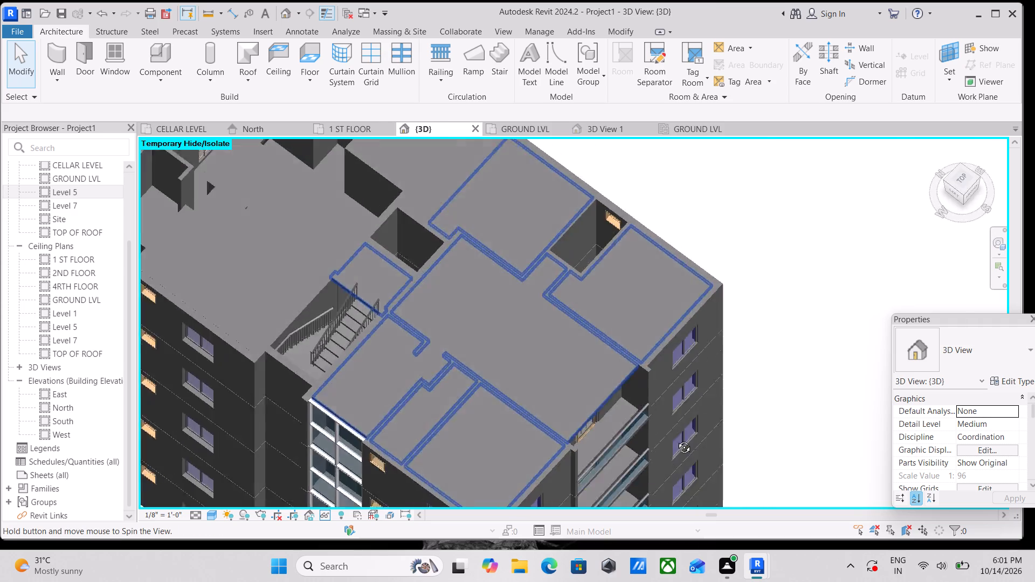
shift+middle_drag(676, 439, 704, 456)
scroll(526, 270, up, 2)
shift+middle_drag(472, 226, 510, 330)
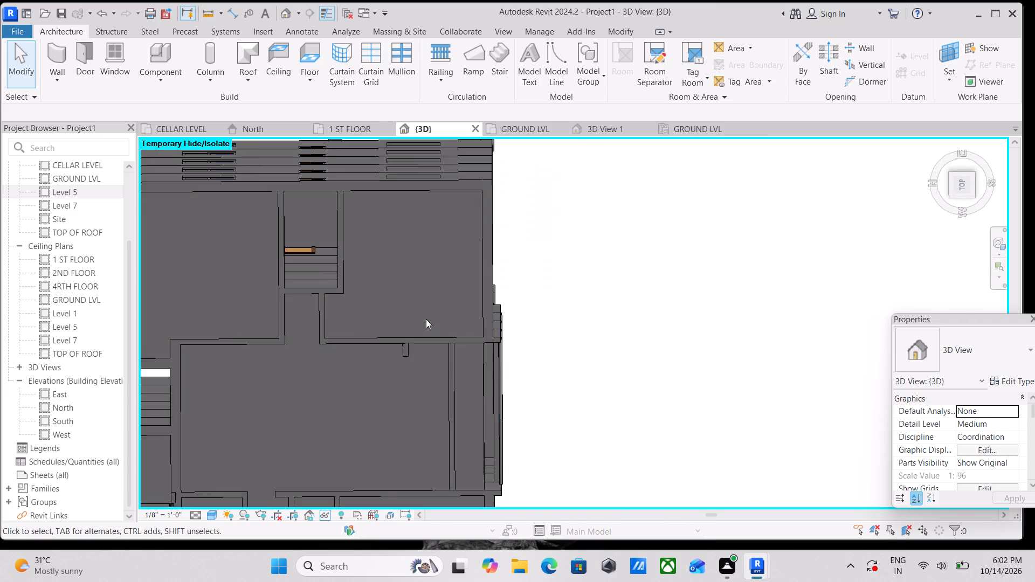
Inspect the top storey from the left and back sides of the building for areas the 5th floor slabs leave open.
shift+middle_drag(423, 314, 423, 304)
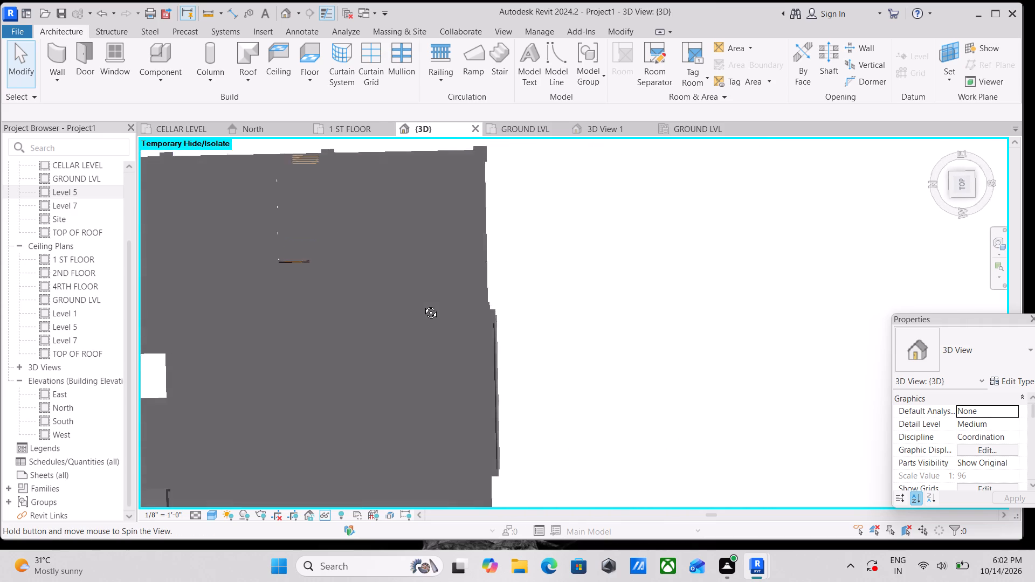
shift+middle_drag(423, 304, 420, 216)
scroll(423, 210, down, 4)
scroll(363, 222, down, 1)
shift+middle_drag(360, 224, 351, 54)
shift+middle_drag(383, 198, 346, 192)
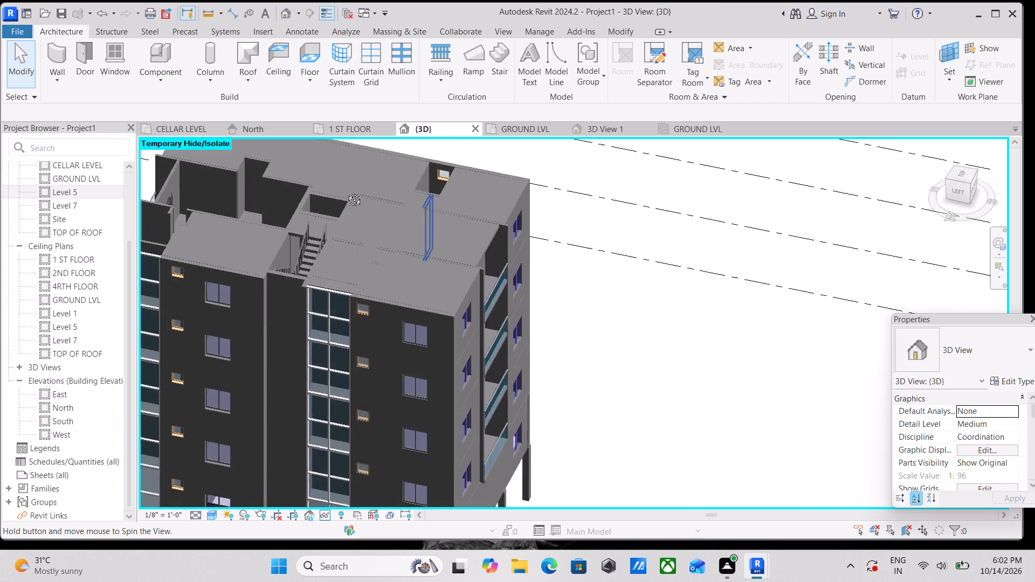
shift+middle_drag(346, 192, 398, 96)
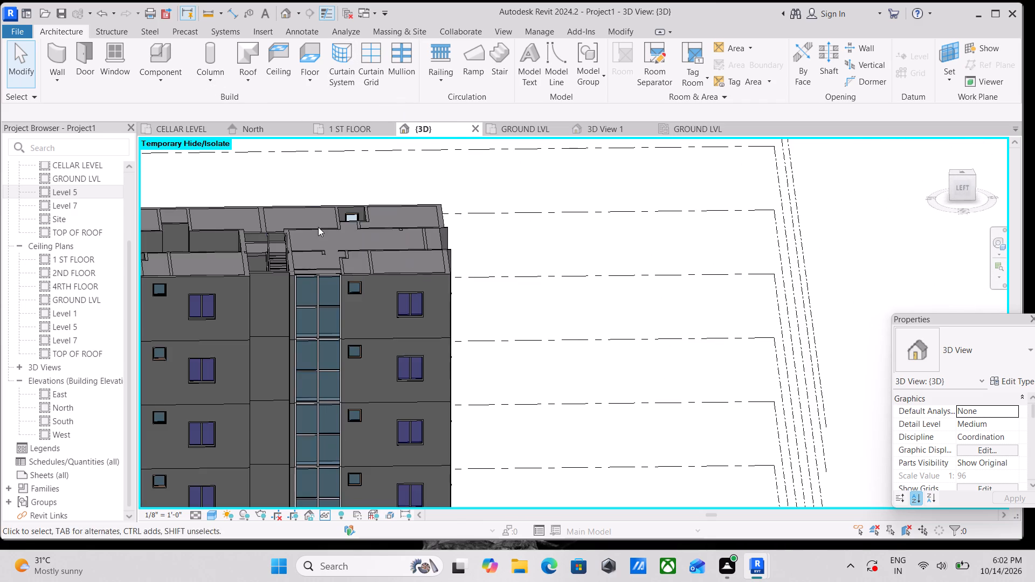
middle_drag(318, 227, 577, 146)
shift+middle_drag(452, 210, 489, 207)
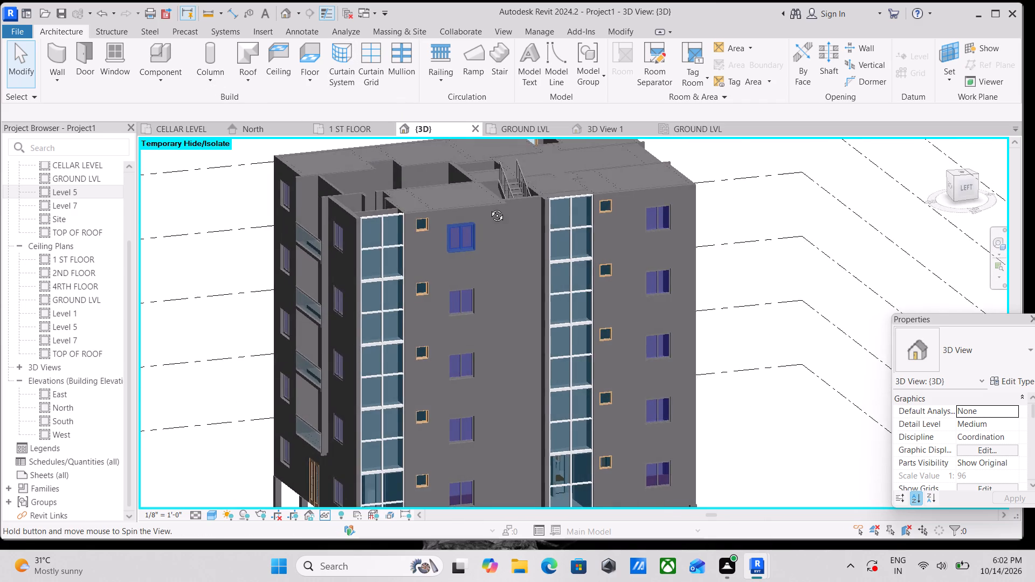
shift+middle_drag(489, 207, 501, 218)
scroll(375, 204, up, 2)
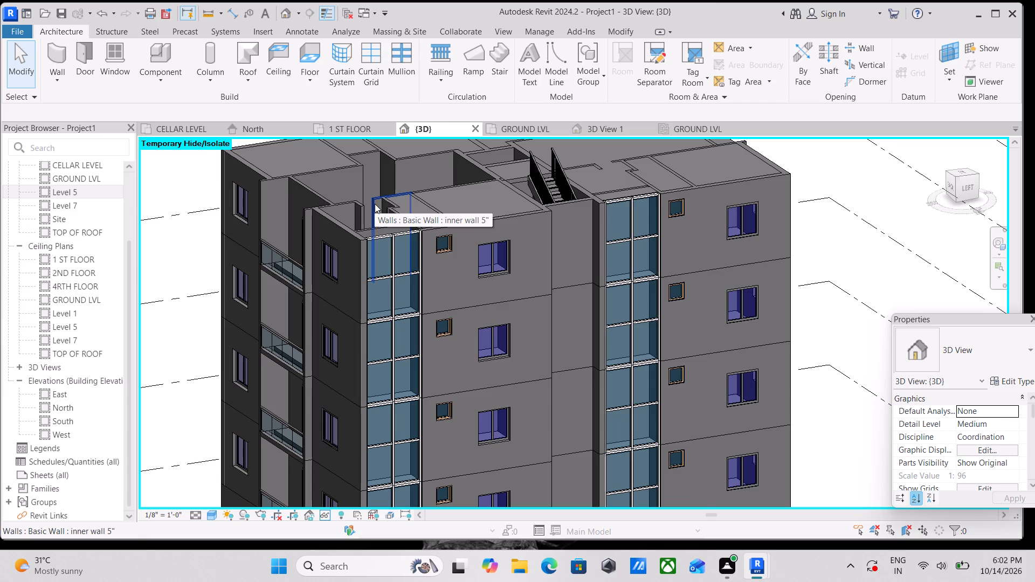
scroll(375, 204, down, 2)
shift+middle_drag(423, 228, 492, 486)
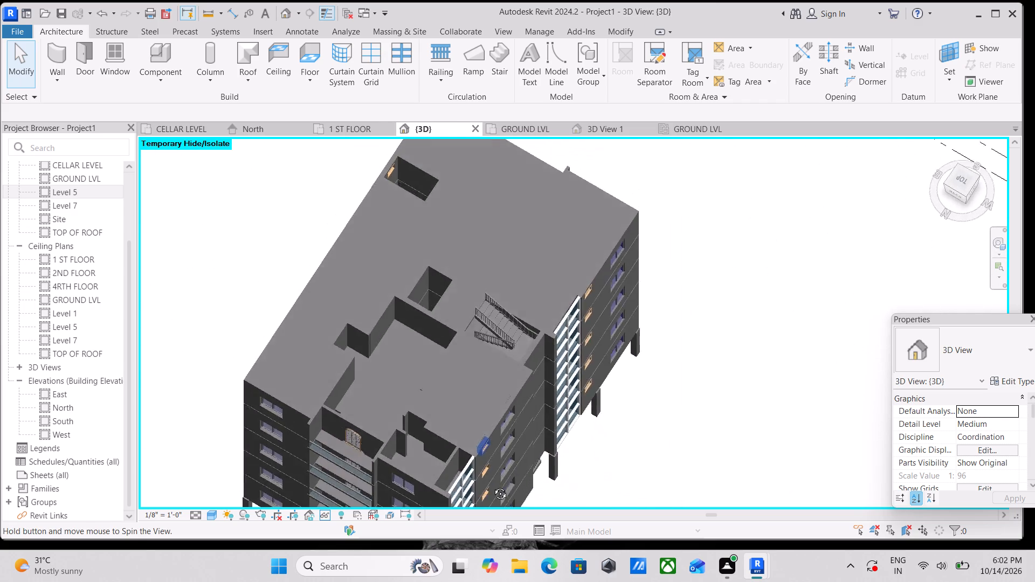
shift+middle_drag(492, 486, 492, 486)
scroll(419, 469, up, 1)
Select the FLOORING 6" slab inside the open rear area to check its level and extent, and clear the selection.
click(394, 468)
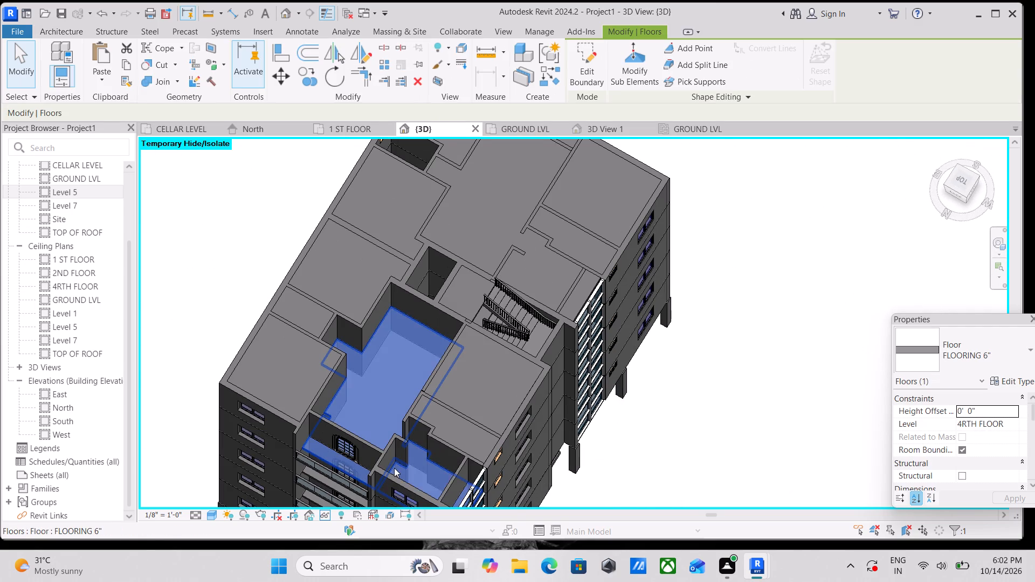
scroll(394, 468, down, 1)
middle_drag(406, 460, 417, 405)
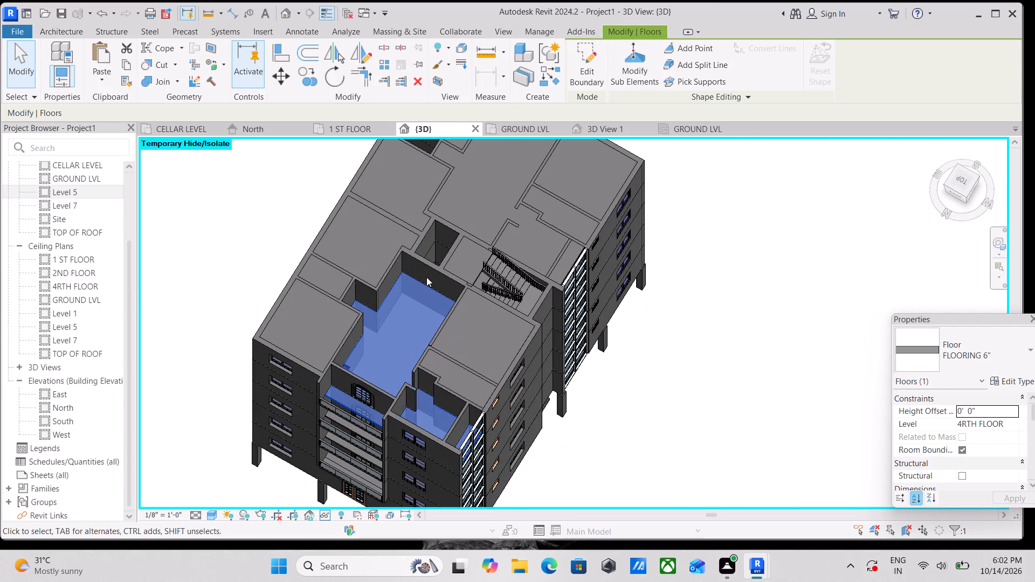
scroll(426, 277, down, 1)
scroll(427, 266, up, 2)
scroll(427, 266, down, 2)
middle_drag(395, 356, 401, 379)
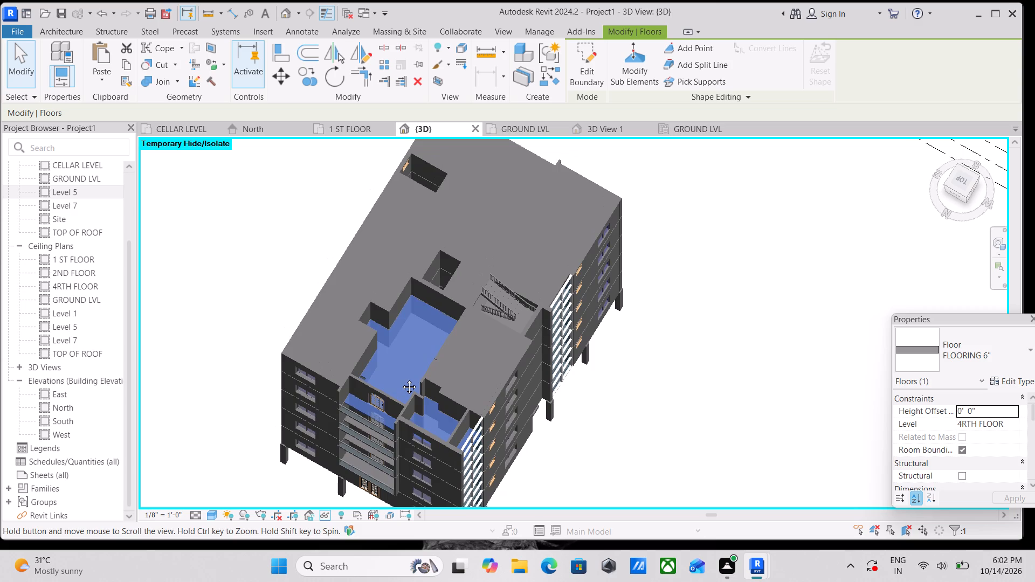
middle_drag(401, 379, 411, 321)
shift+middle_drag(427, 387, 470, 140)
shift+middle_drag(445, 264, 393, 215)
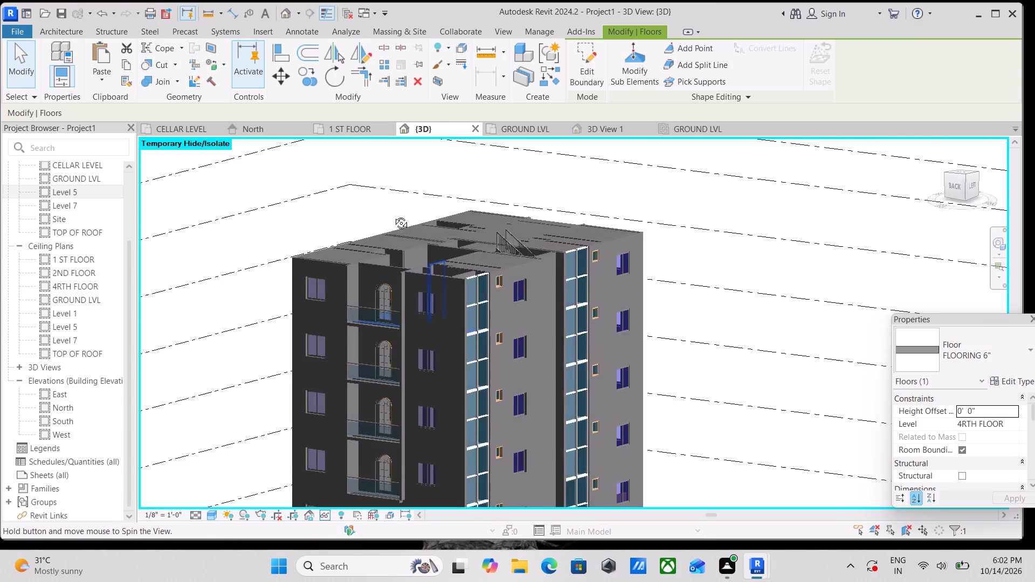
shift+middle_drag(393, 215, 432, 278)
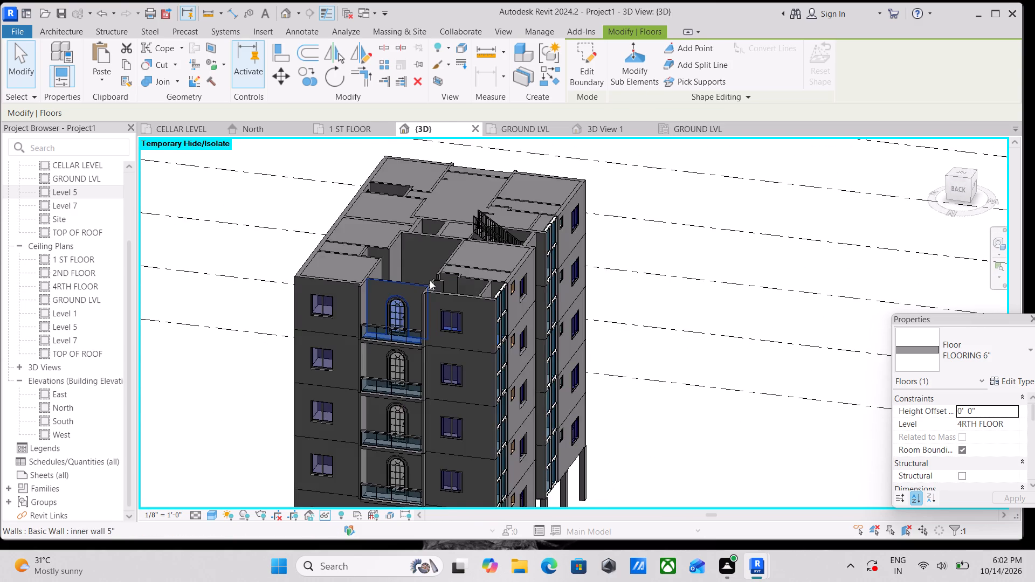
scroll(430, 280, down, 3)
key(Escape)
Examine the back facade with its balconies and the open rear hall between the 5th floor slabs.
middle_drag(425, 315, 460, 209)
scroll(433, 198, up, 4)
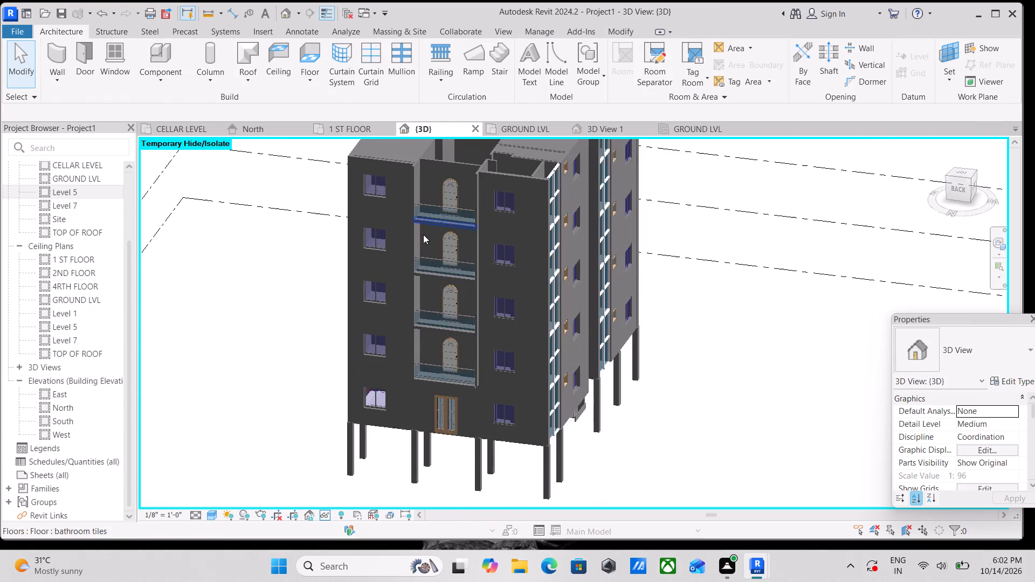
scroll(423, 234, up, 3)
scroll(447, 196, down, 6)
middle_drag(470, 169, 470, 189)
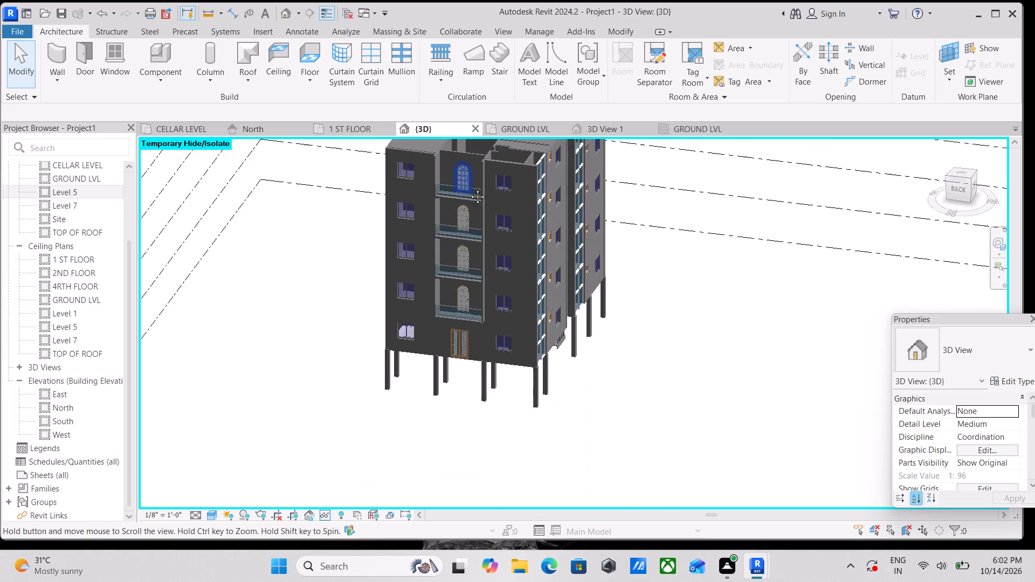
middle_drag(470, 189, 470, 233)
middle_drag(479, 189, 478, 267)
scroll(454, 255, up, 3)
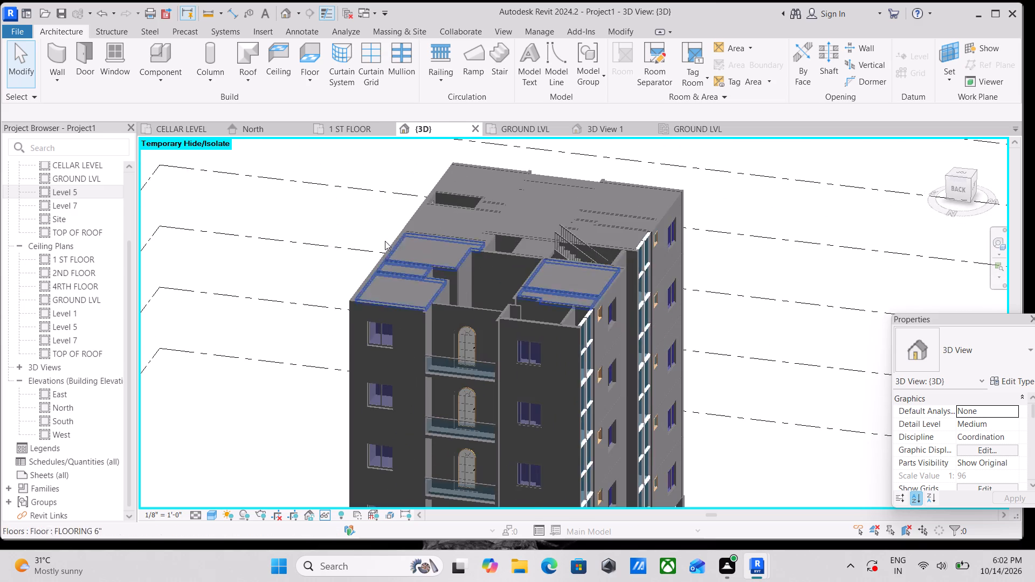
scroll(383, 241, up, 3)
scroll(410, 280, up, 4)
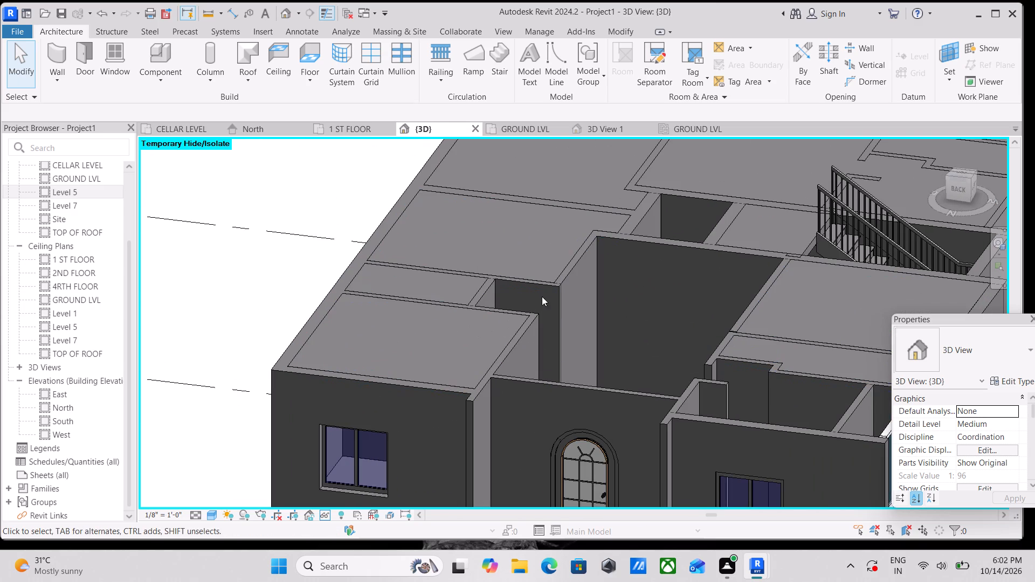
scroll(549, 296, up, 3)
scroll(554, 296, down, 5)
middle_drag(554, 296, 526, 340)
scroll(530, 321, down, 1)
middle_drag(530, 323, 525, 347)
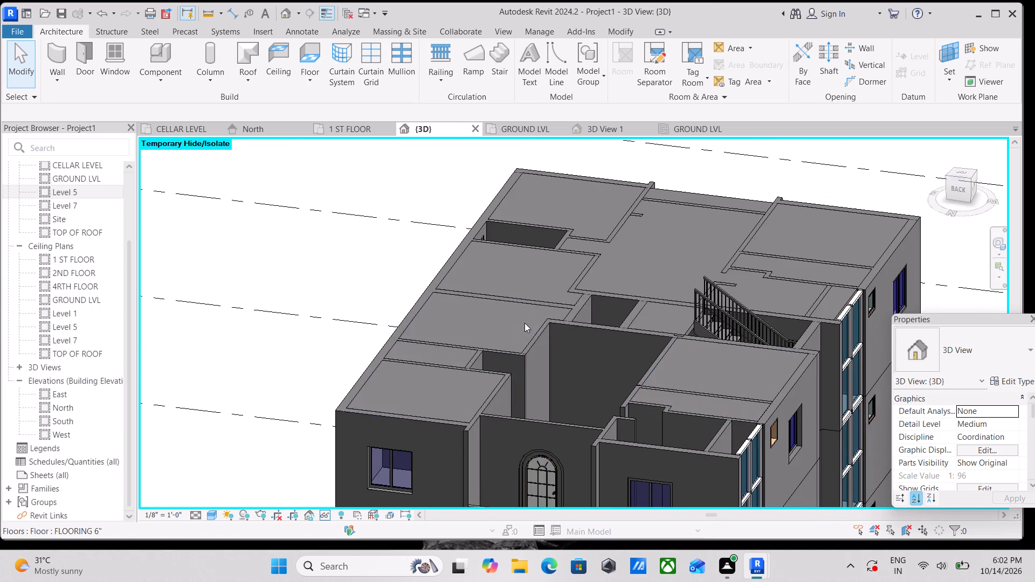
scroll(528, 303, down, 3)
middle_drag(528, 303, 546, 250)
scroll(555, 231, up, 1)
scroll(558, 227, down, 4)
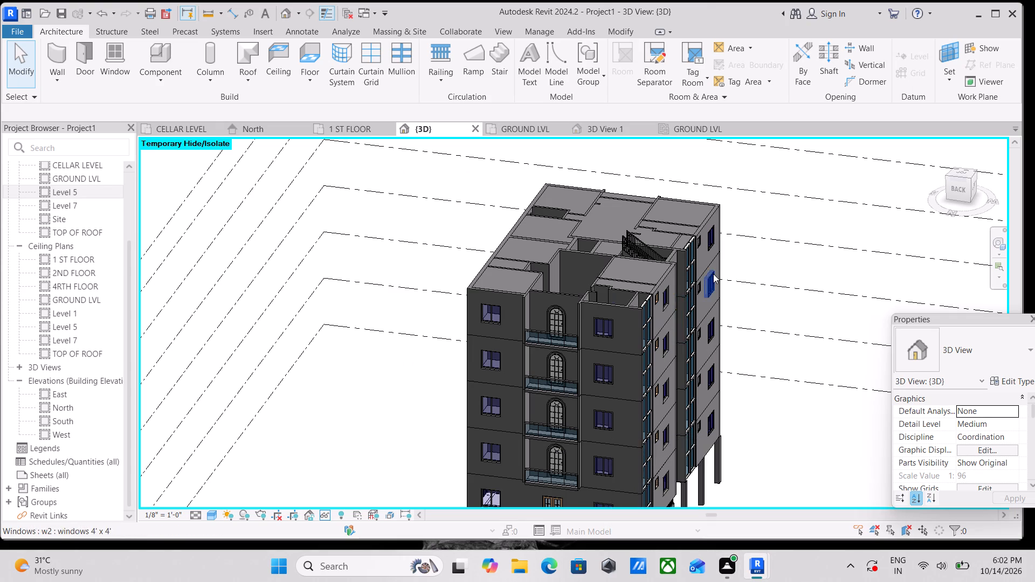
scroll(713, 274, up, 3)
scroll(489, 246, up, 3)
scroll(501, 267, down, 3)
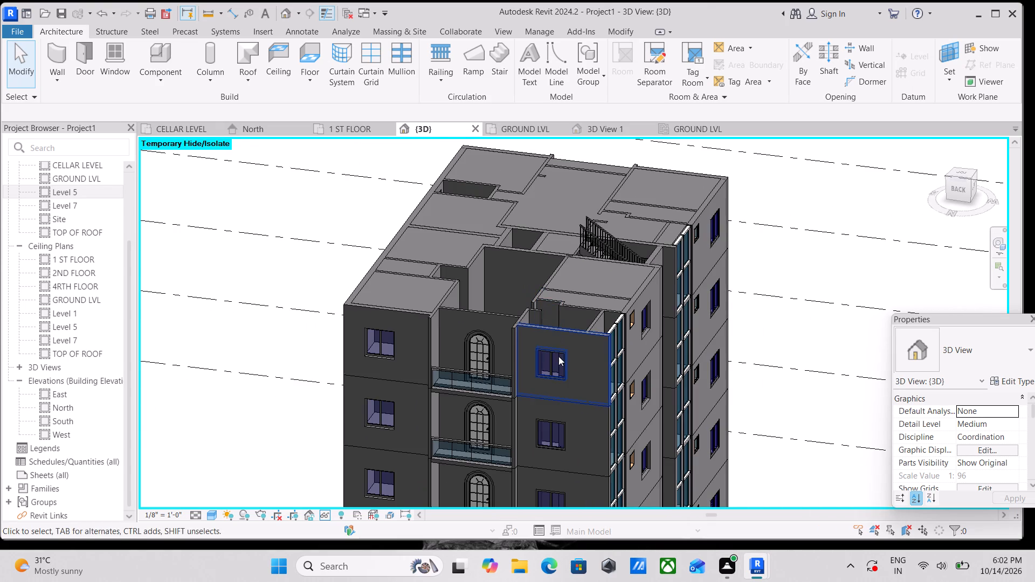
Inspect the rear apartment's slab edges, the shaft openings and the staircase opening at roof height from several directions.
shift+middle_drag(558, 361, 614, 392)
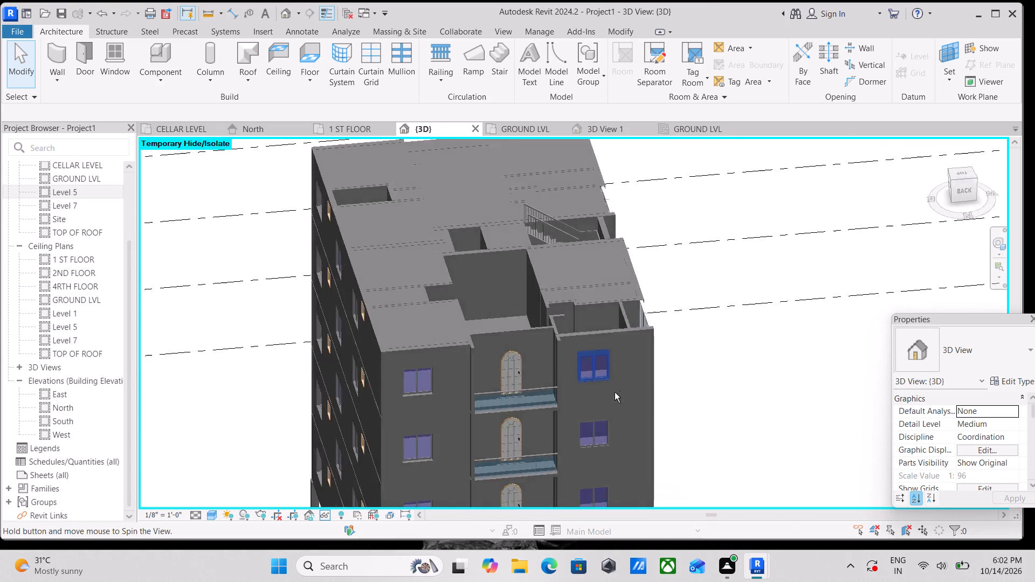
shift+middle_drag(499, 352, 652, 362)
shift+middle_drag(467, 327, 567, 452)
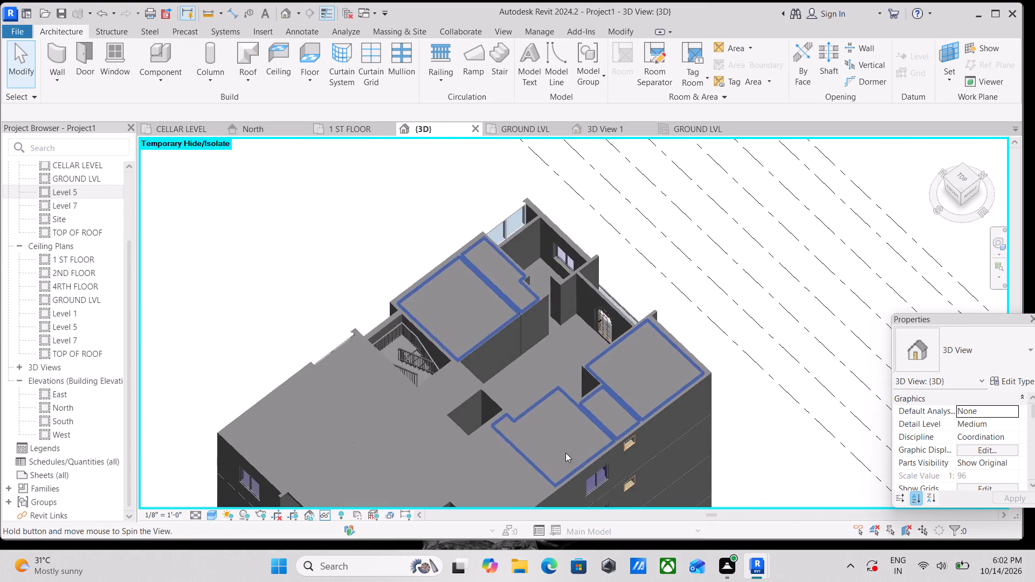
scroll(414, 401, up, 2)
scroll(405, 332, up, 2)
scroll(450, 402, up, 1)
shift+middle_drag(442, 401, 297, 344)
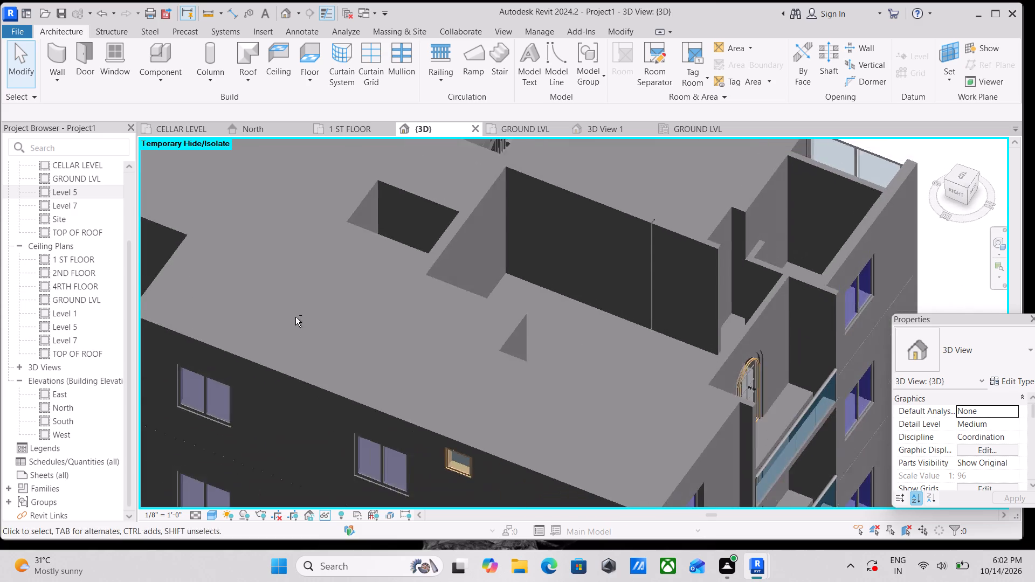
scroll(418, 243, down, 1)
middle_drag(418, 244, 339, 354)
scroll(378, 280, up, 3)
scroll(344, 231, up, 2)
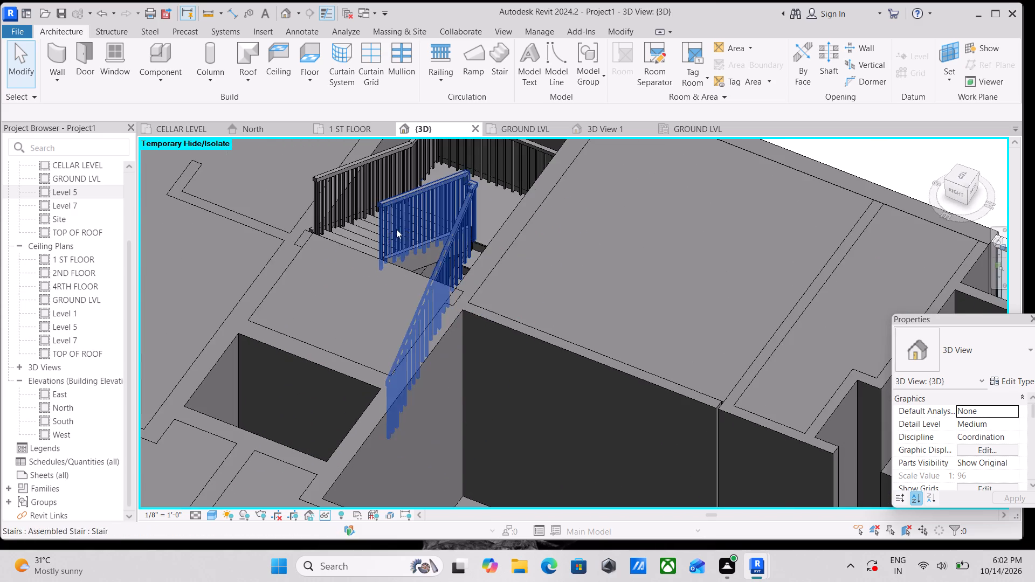
shift+middle_drag(413, 236, 259, 232)
scroll(443, 261, down, 5)
middle_drag(513, 301, 504, 292)
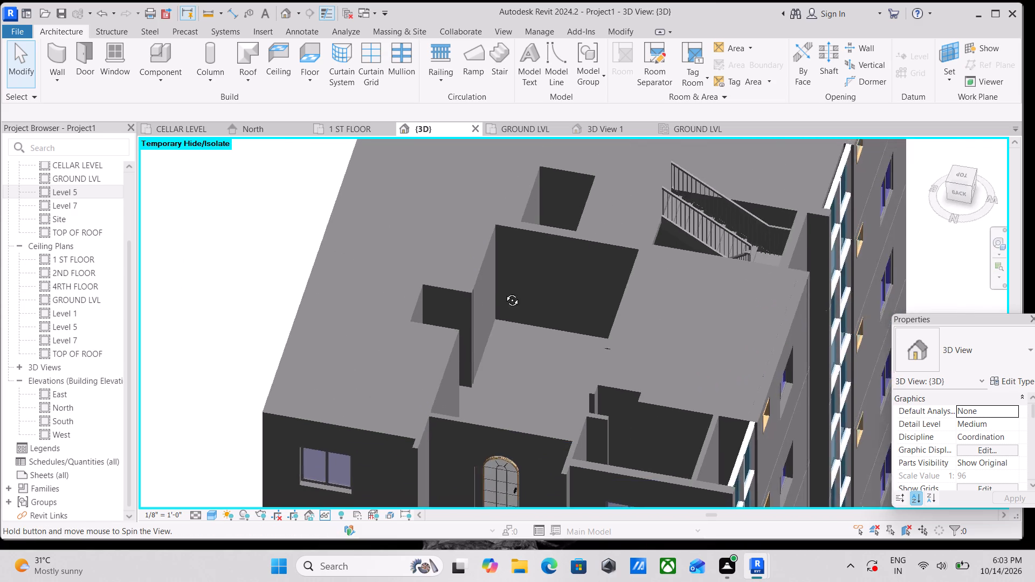
middle_drag(504, 292, 381, 390)
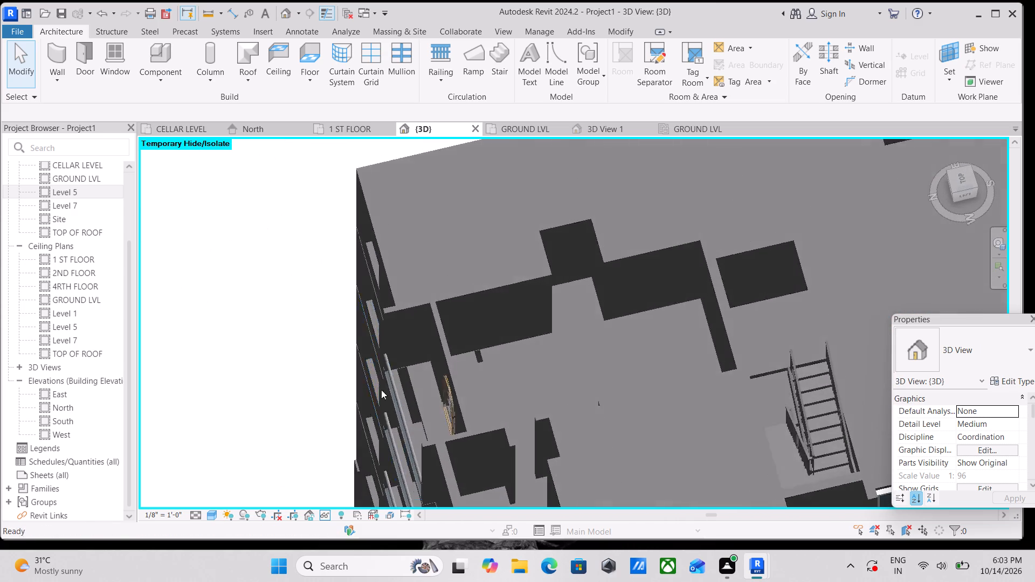
Select the 5th floor FLOORING 6" slab over the rear rooms to check its extent, and clear the selection.
click(410, 297)
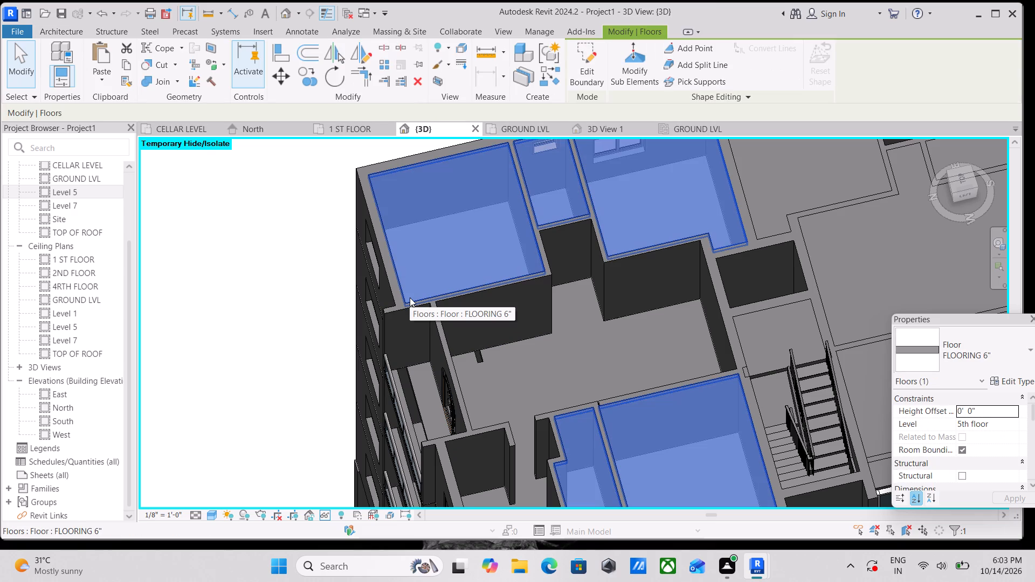
scroll(410, 297, down, 2)
key(Escape)
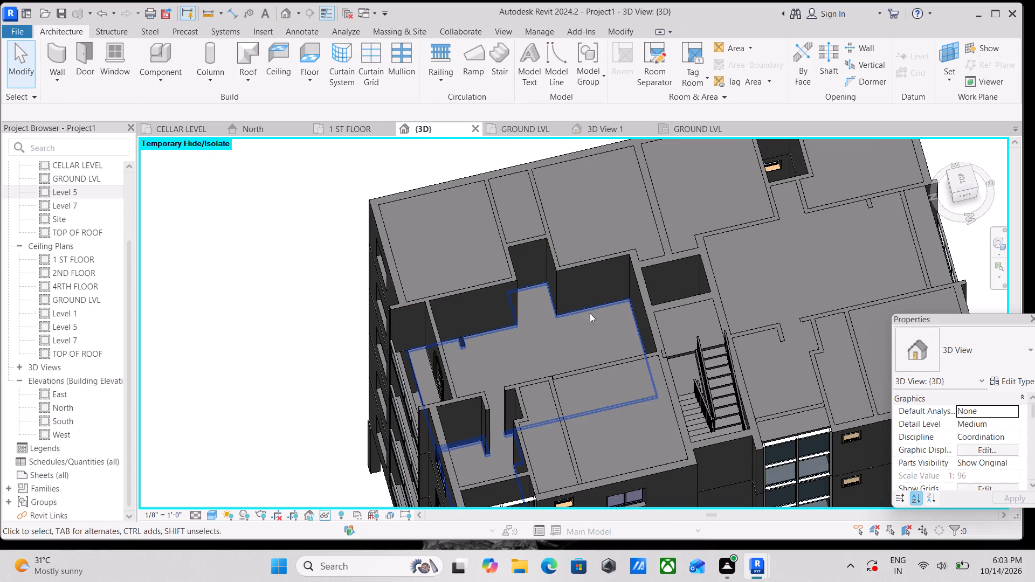
Copy the 4RTH FLOOR's FLOORING 6" slab in the open rear area and paste it aligned to the 5th floor level.
click(412, 362)
scroll(492, 339, down, 2)
middle_drag(492, 339, 509, 280)
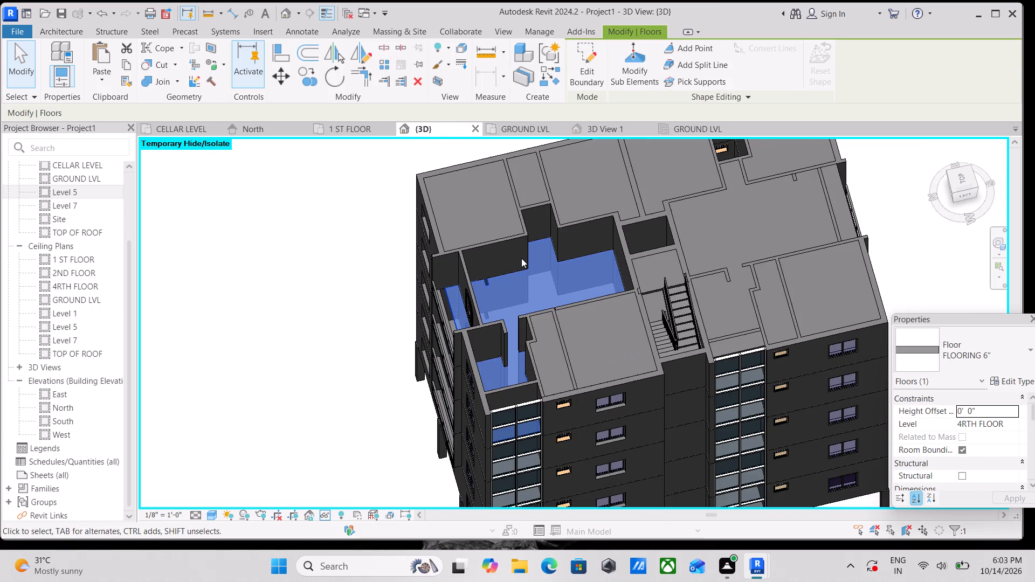
middle_drag(502, 276, 528, 232)
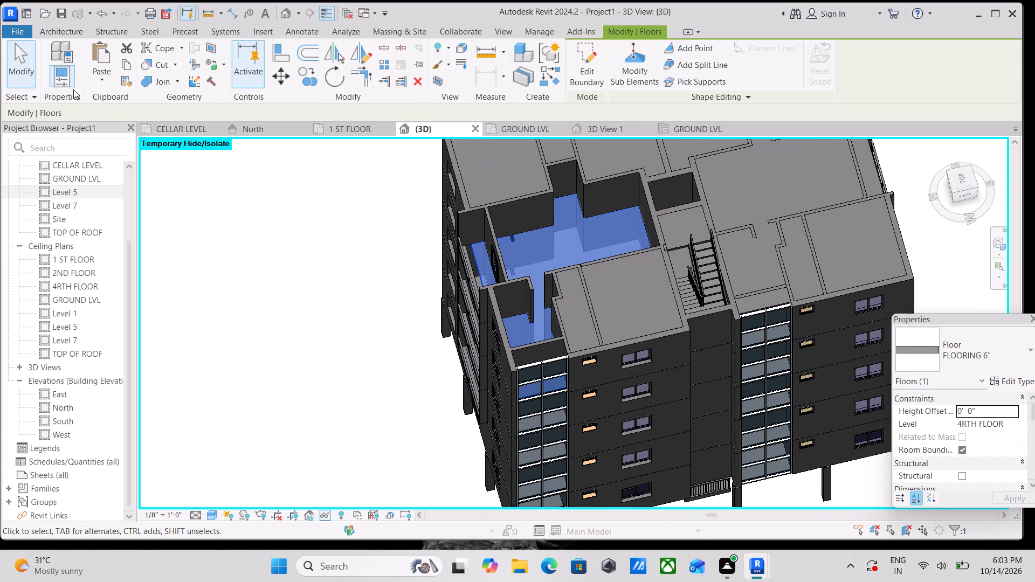
click(128, 64)
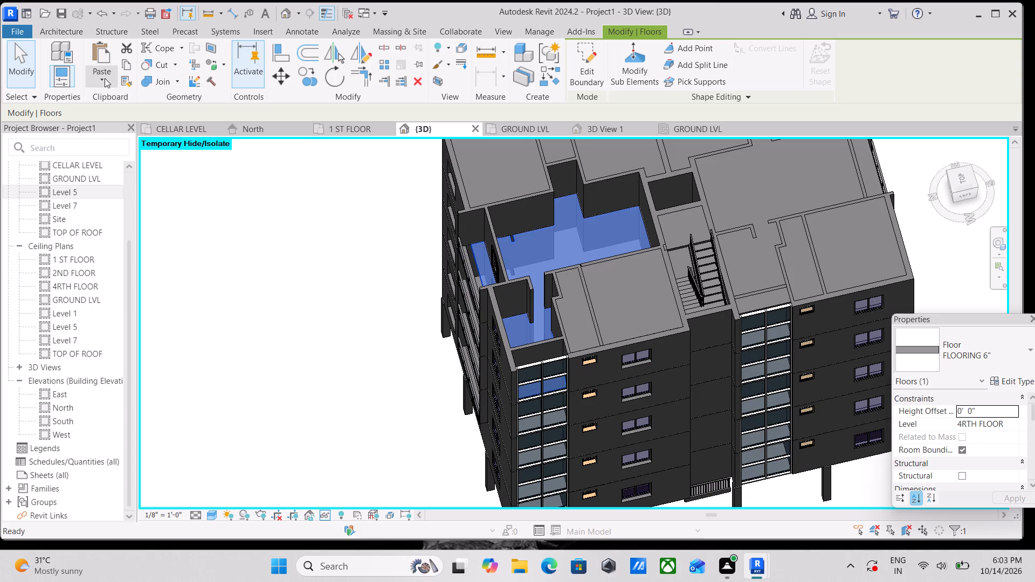
click(105, 78)
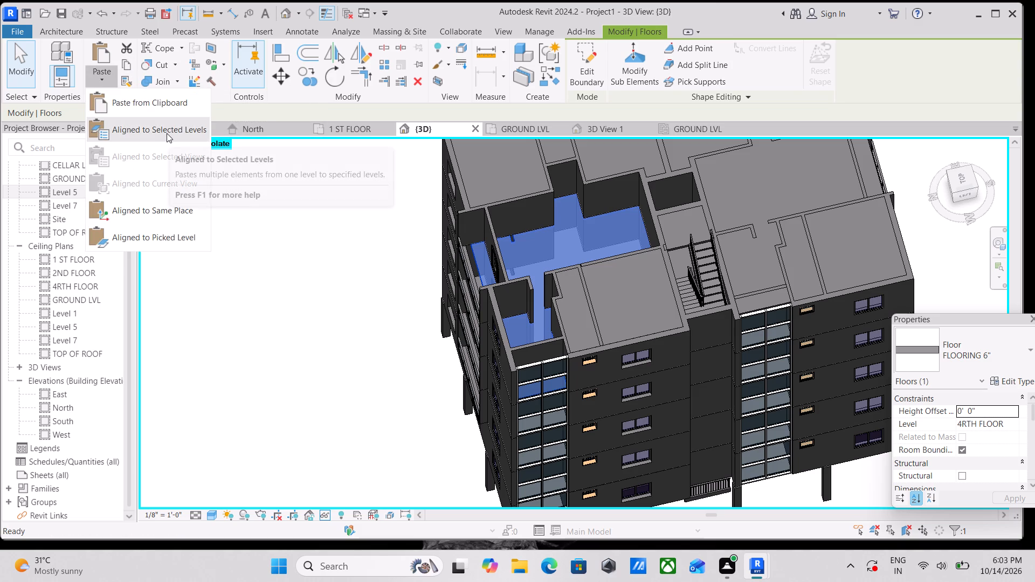
click(173, 129)
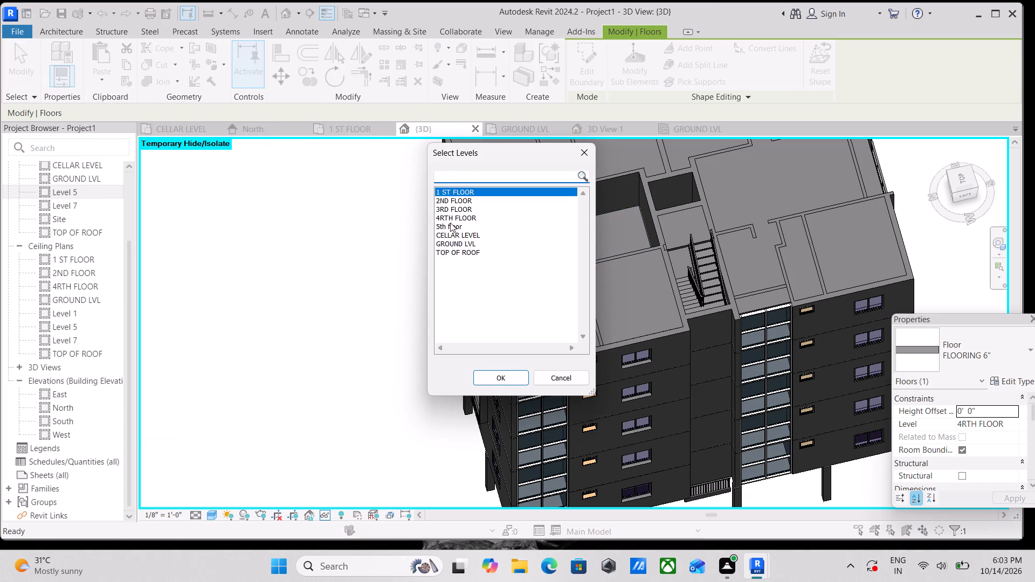
click(452, 223)
click(523, 377)
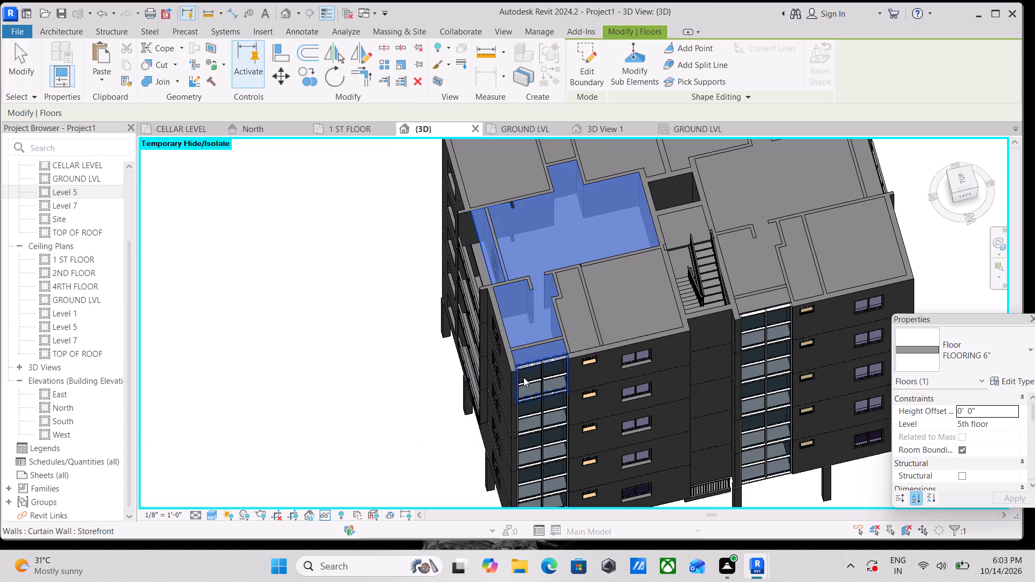
scroll(550, 369, down, 3)
middle_drag(655, 329, 605, 369)
key(Escape)
Copy the ground-level bathroom tiles floor and paste it aligned to the 2ND FLOOR, 3RD FLOOR, 4RTH FLOOR and 5th floor levels.
scroll(616, 315, up, 3)
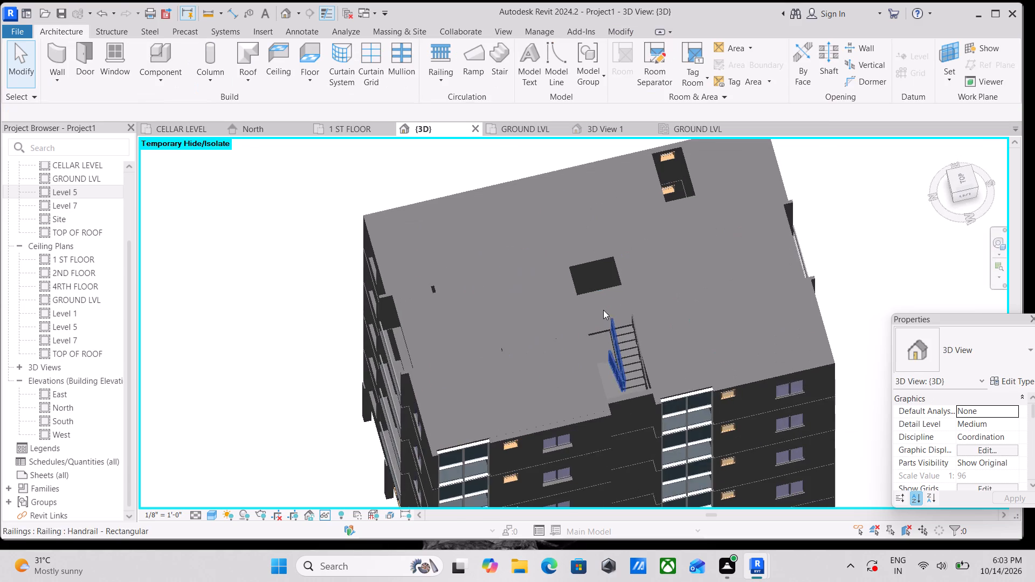
shift+middle_drag(560, 315, 476, 367)
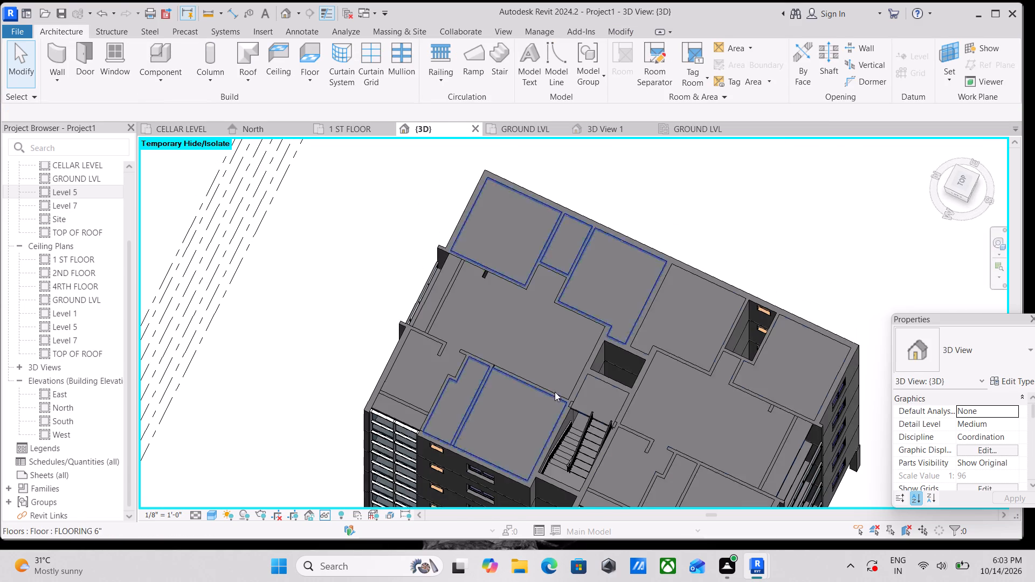
middle_drag(652, 405, 699, 491)
scroll(734, 293, up, 1)
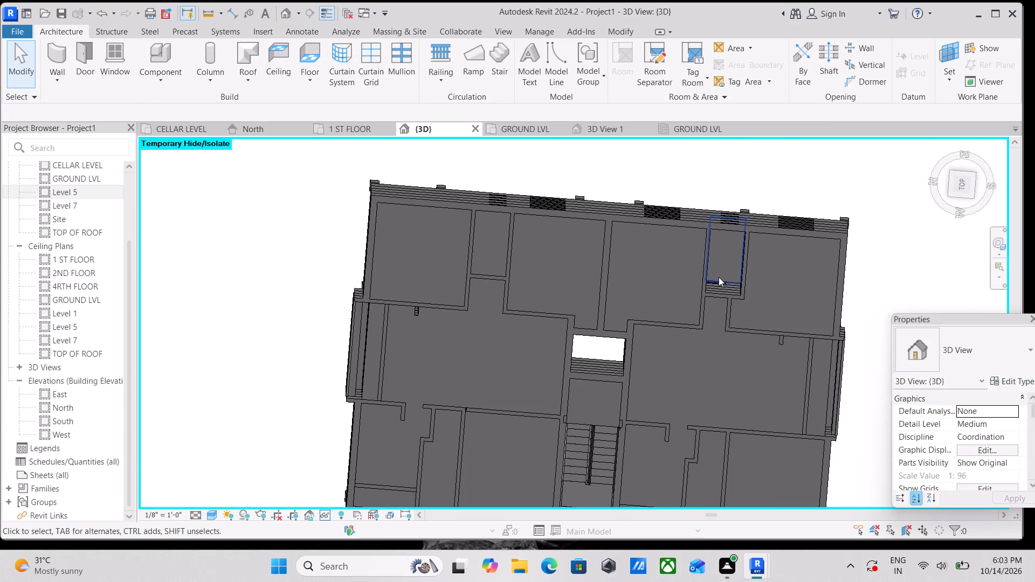
click(719, 277)
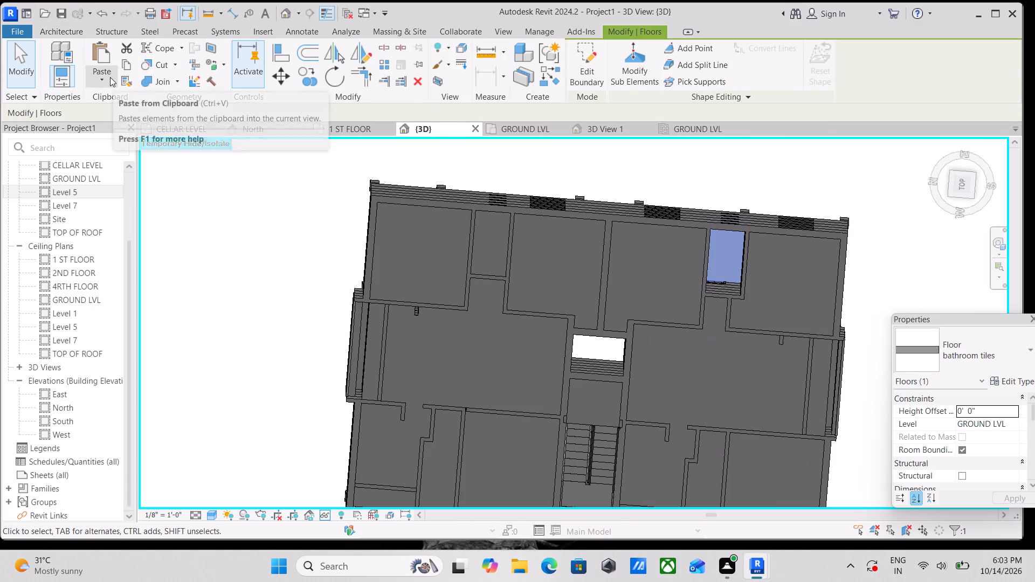
click(125, 64)
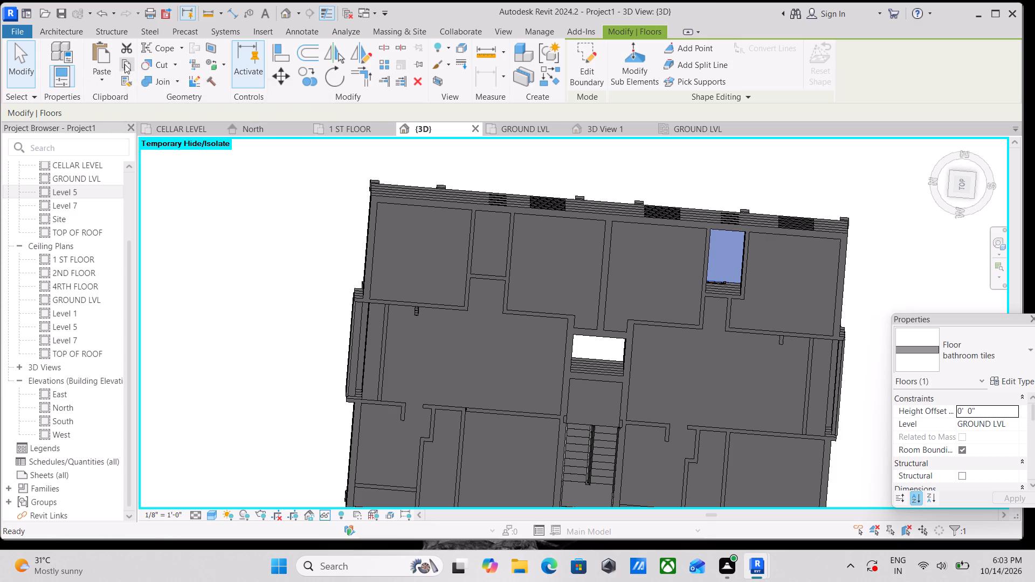
click(106, 78)
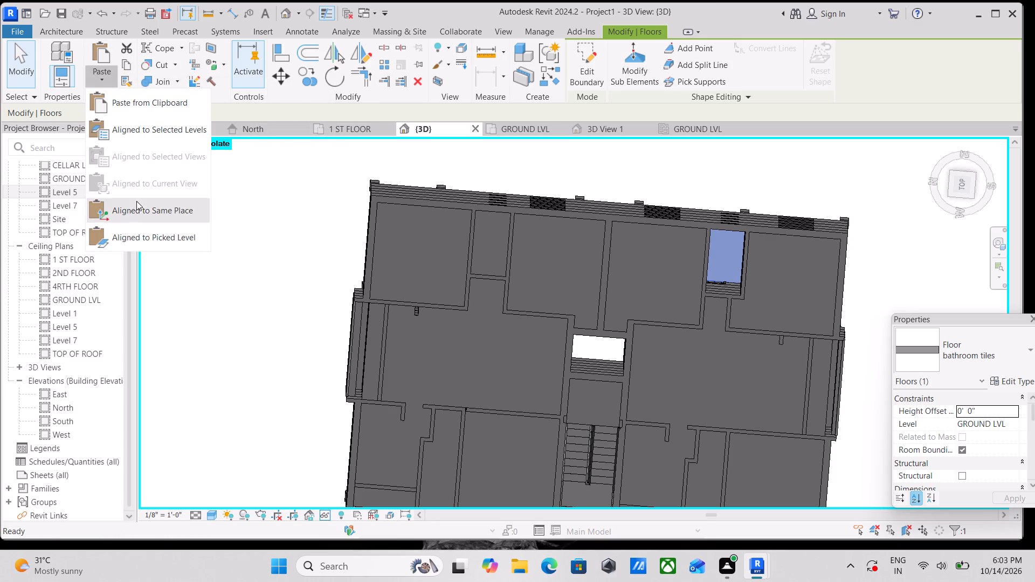
click(184, 132)
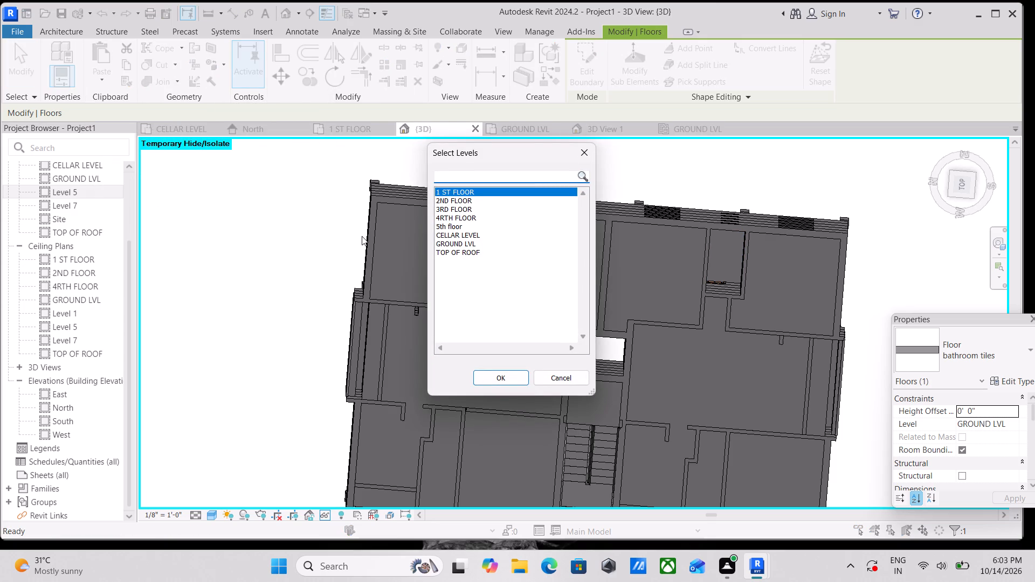
click(462, 201)
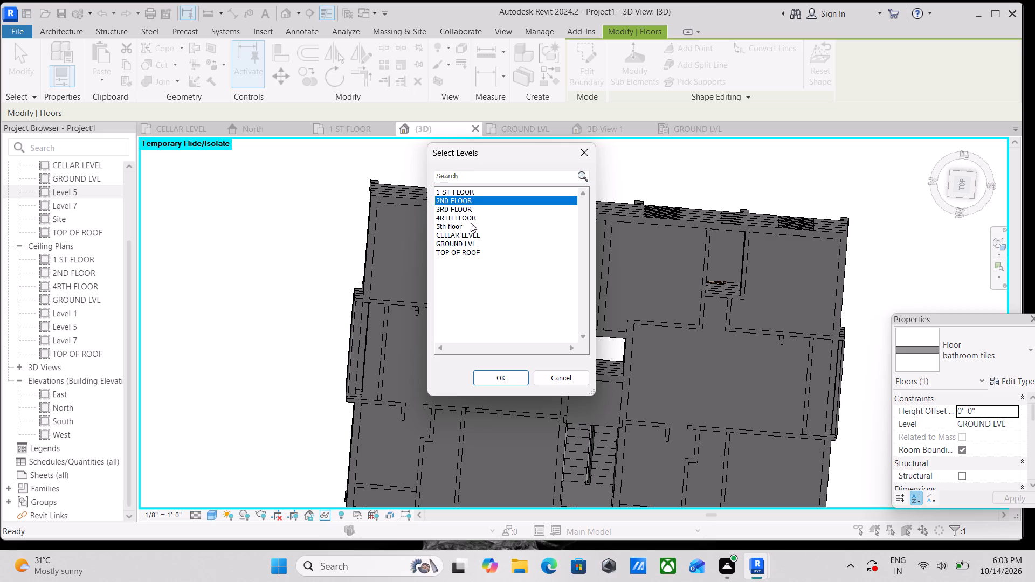
ctrl+click(463, 209)
ctrl+click(463, 219)
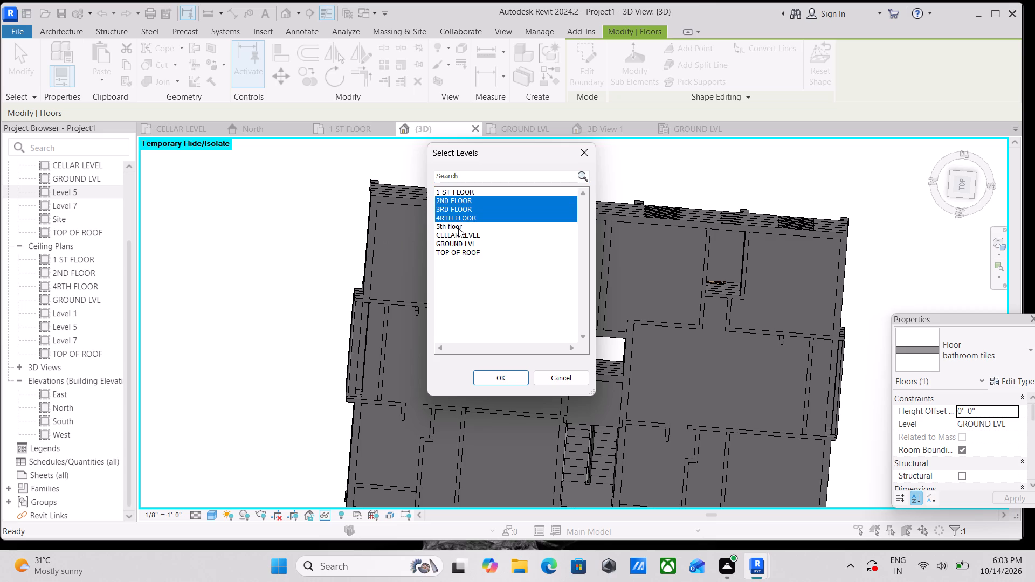
ctrl+click(458, 228)
click(499, 377)
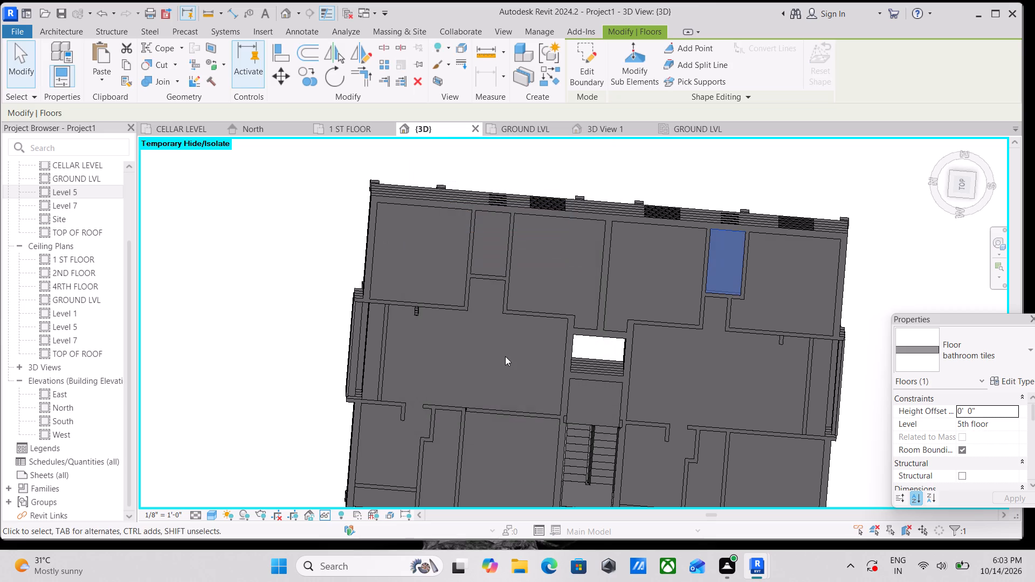
scroll(703, 389, down, 1)
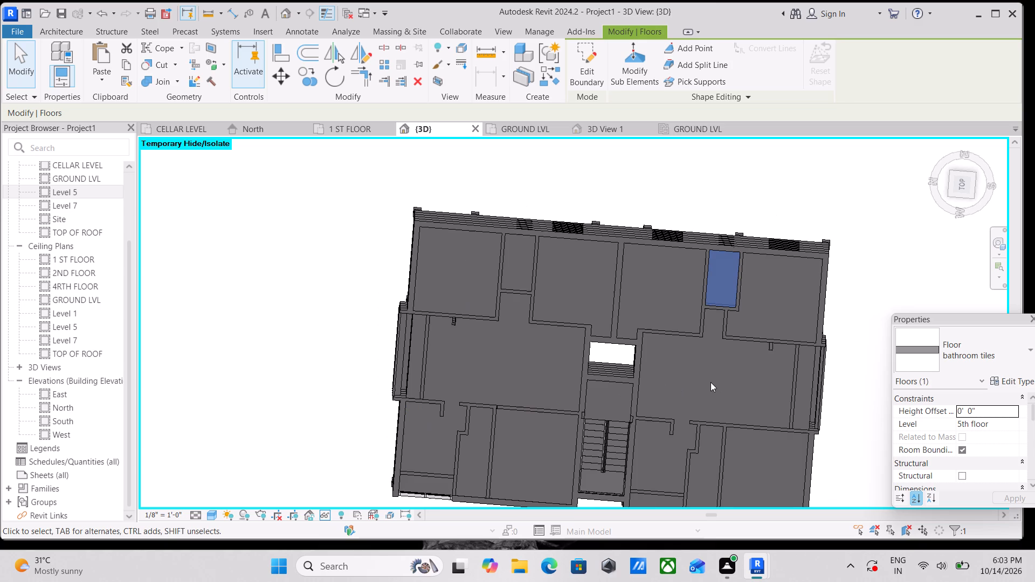
scroll(710, 382, down, 1)
ctrl+middle_drag(740, 382, 730, 268)
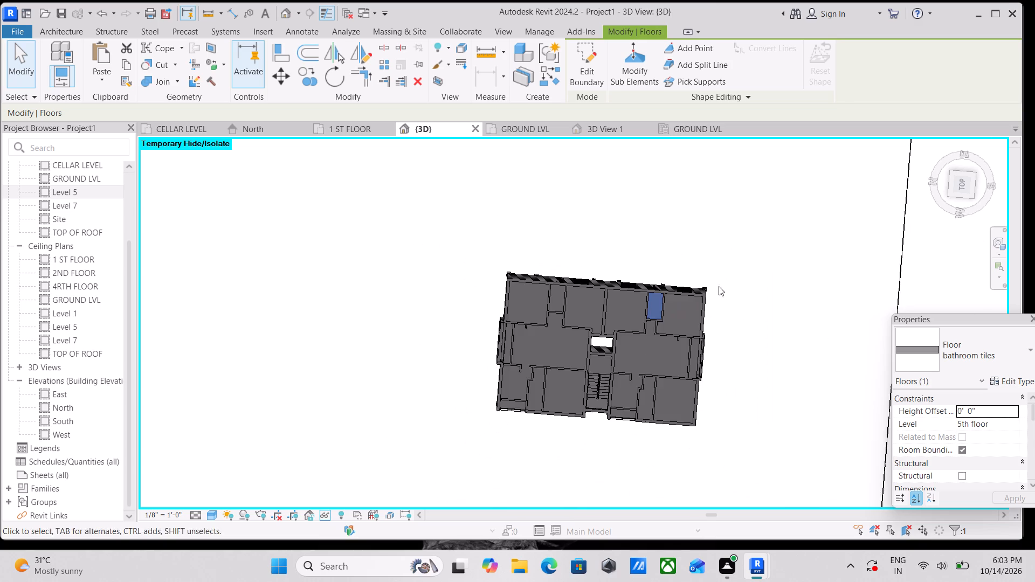
scroll(702, 303, up, 11)
shift+middle_drag(670, 340, 475, 248)
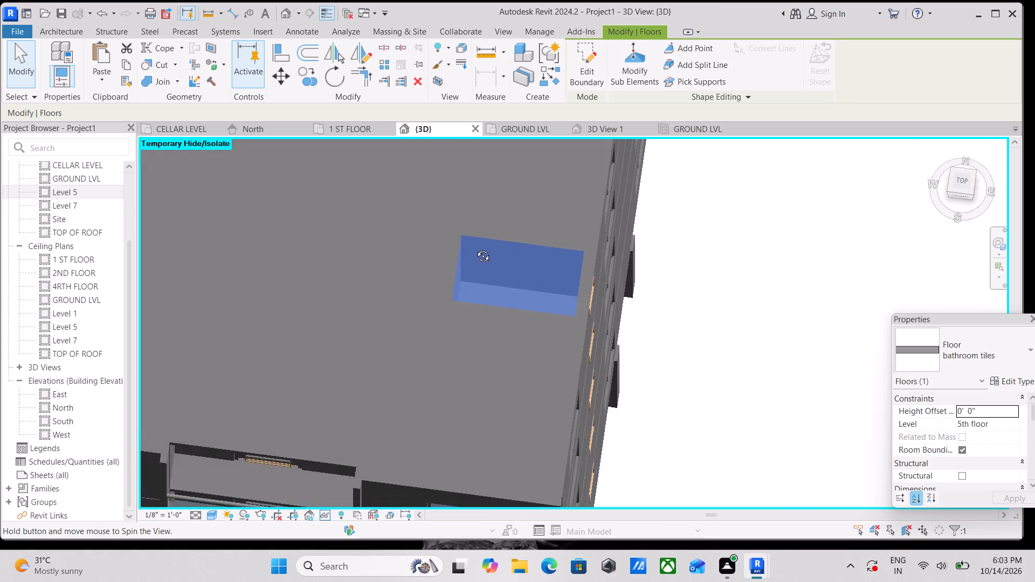
shift+middle_drag(475, 248, 479, 221)
key(Escape)
key(Escape)
Examine the 5th floor slabs, the filled bathroom area, the shaft opening and the staircase opening from several angles.
scroll(557, 308, down, 3)
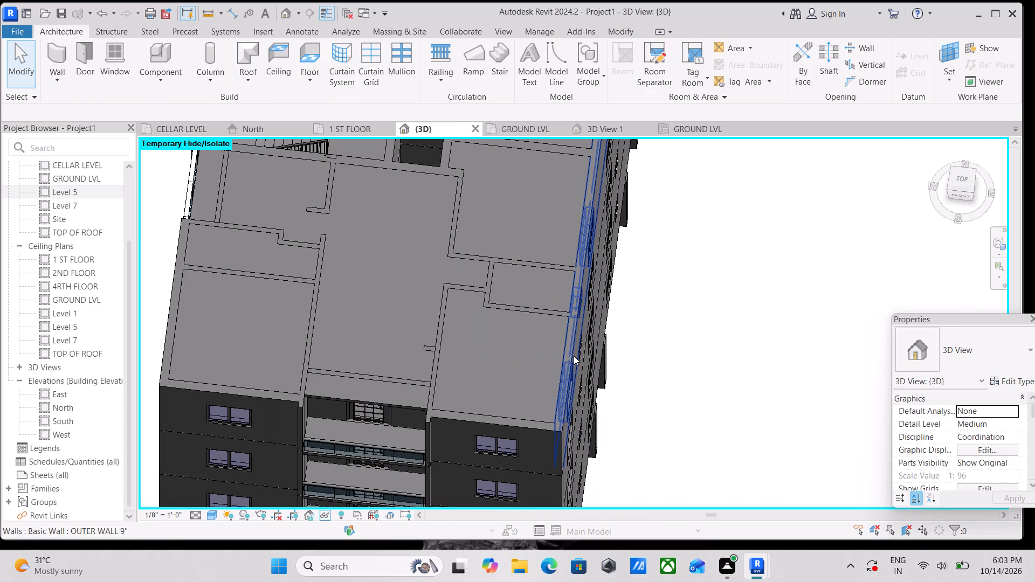
shift+middle_drag(573, 355, 515, 206)
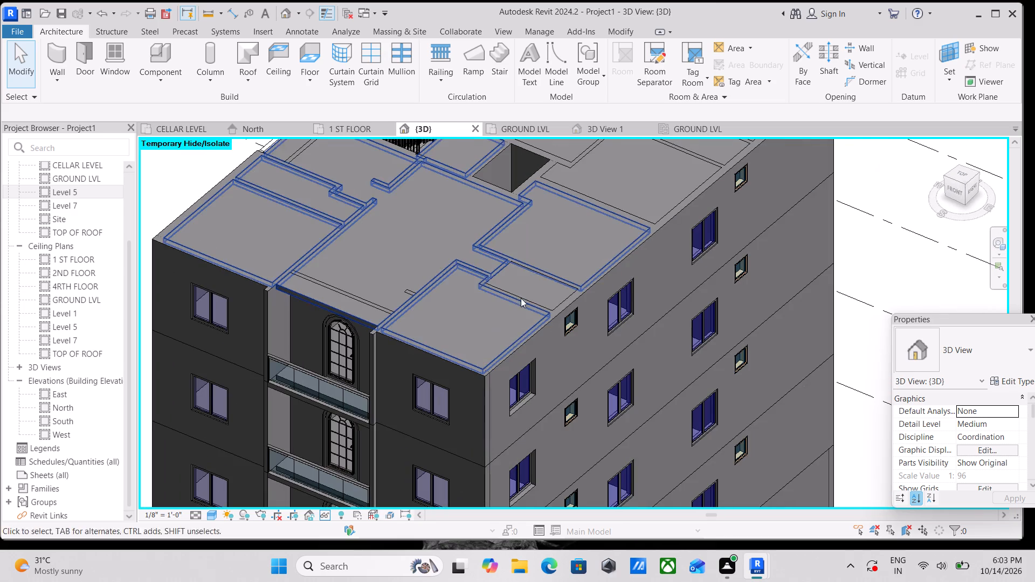
ctrl+middle_drag(529, 338, 496, 272)
scroll(503, 283, up, 3)
middle_drag(503, 283, 551, 351)
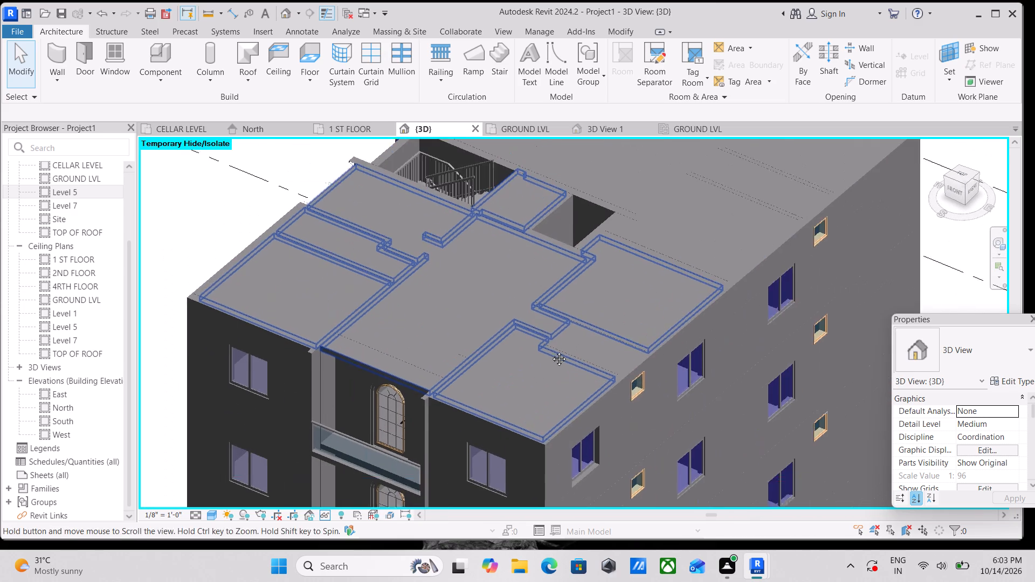
middle_drag(551, 351, 554, 356)
scroll(532, 324, up, 2)
scroll(532, 324, down, 2)
middle_drag(532, 324, 556, 404)
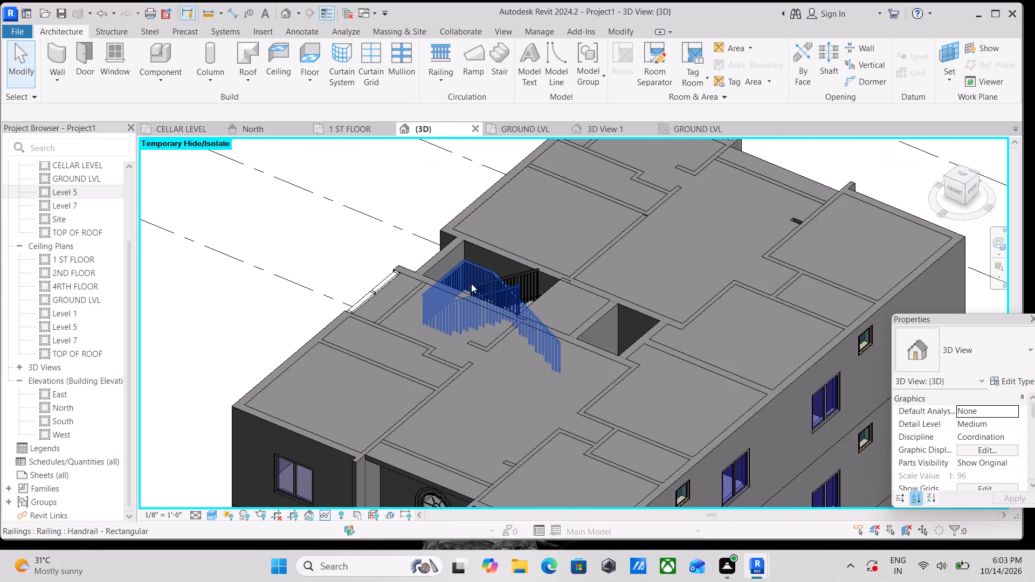
scroll(470, 283, up, 2)
middle_drag(467, 284, 467, 316)
scroll(467, 316, down, 2)
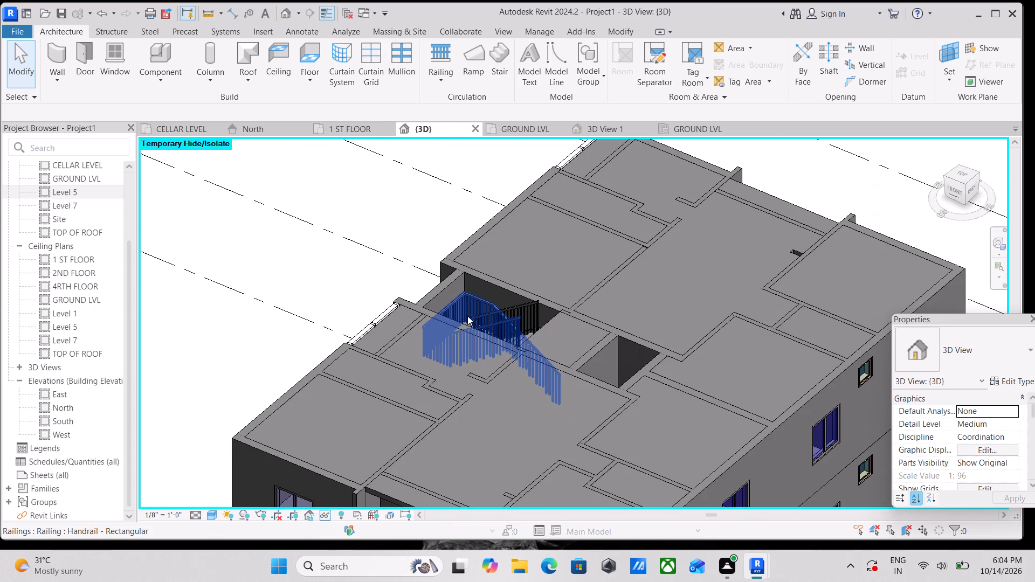
scroll(416, 304, up, 1)
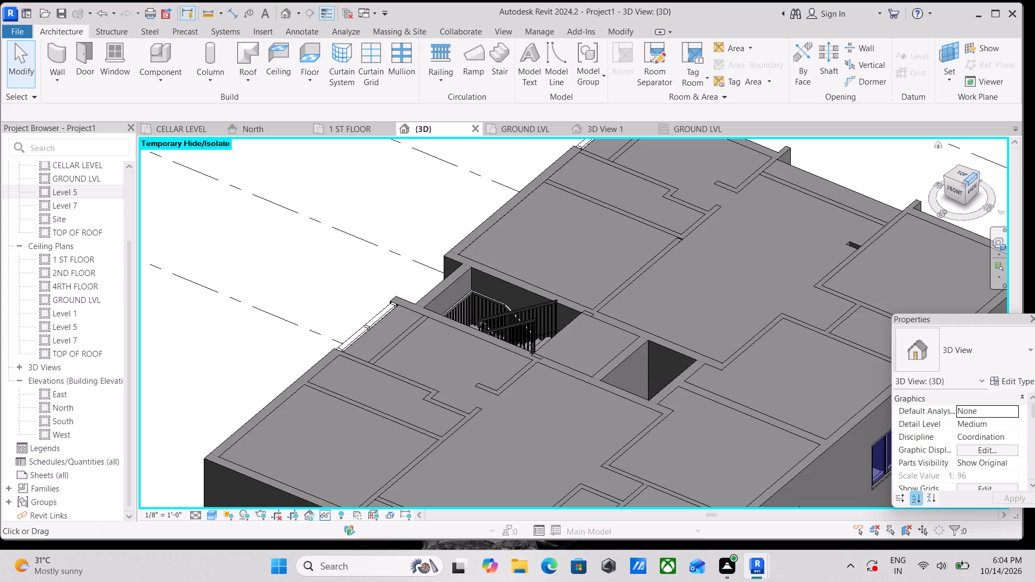
Start a wall of type inner wall 5" with base constraint 5th floor and top constraint up to level TOP OF ROOF.
click(961, 175)
scroll(620, 311, up, 7)
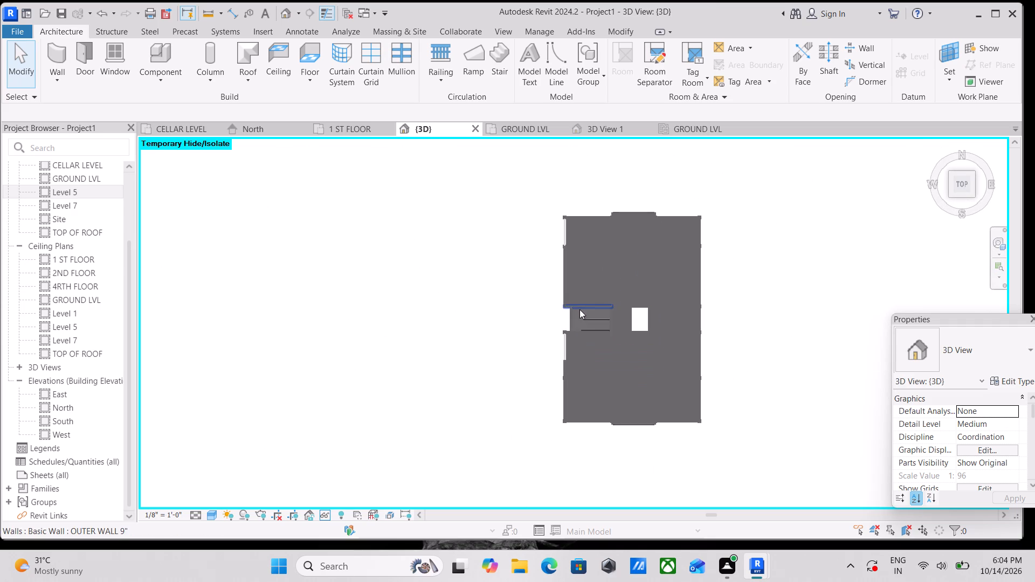
scroll(606, 329, up, 7)
scroll(540, 318, up, 3)
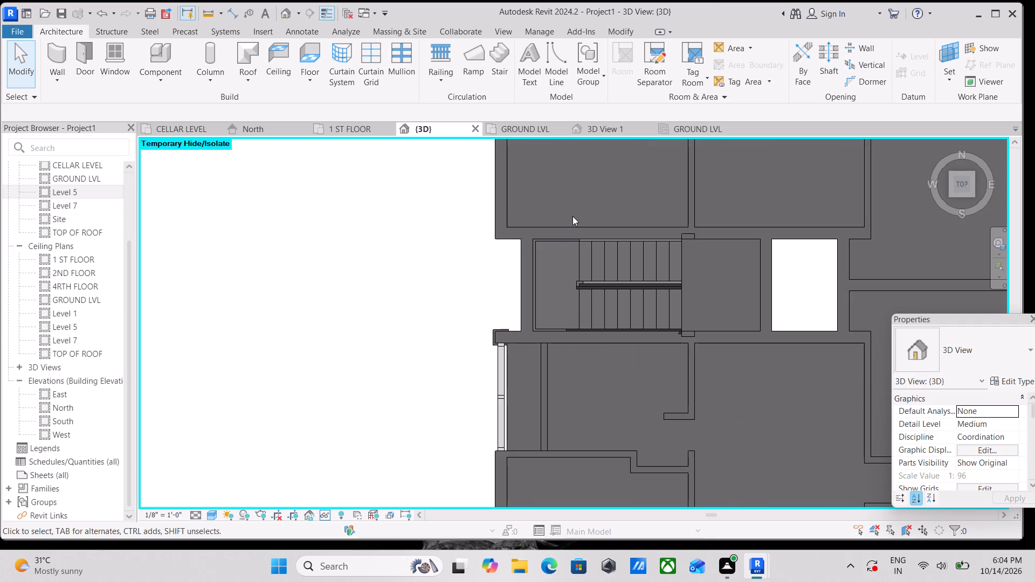
text(WA)
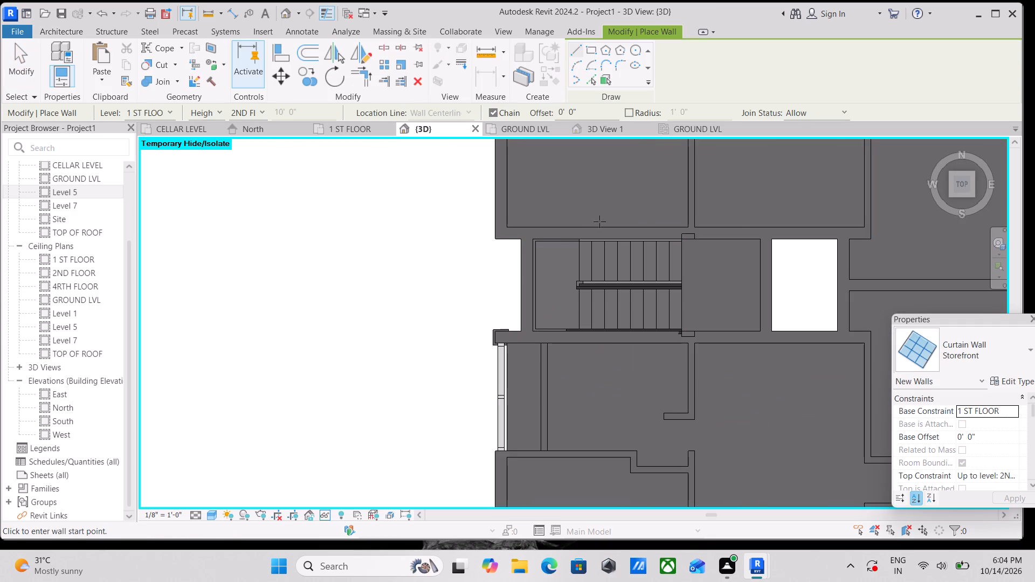
click(1017, 353)
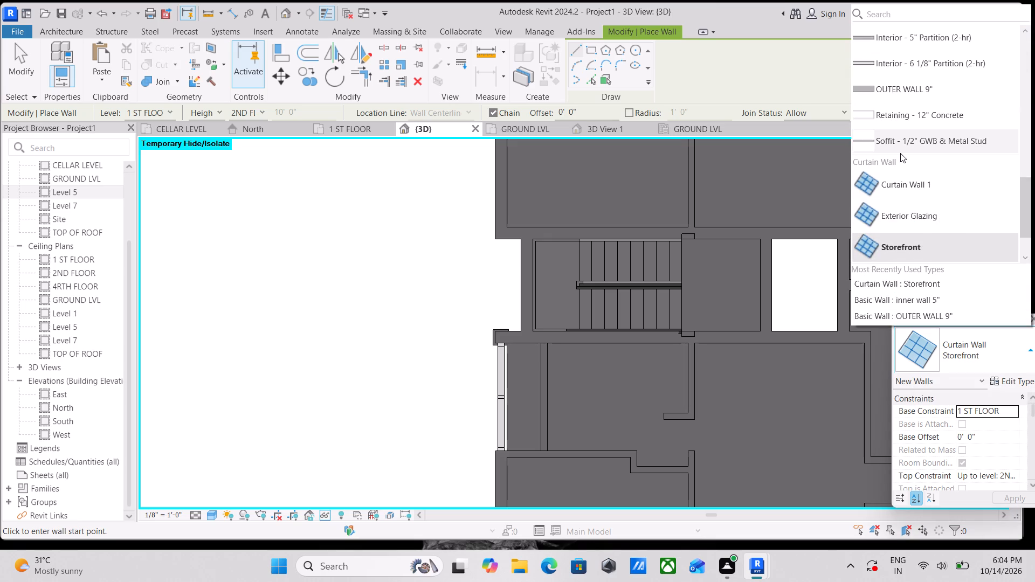
scroll(902, 138, up, 1)
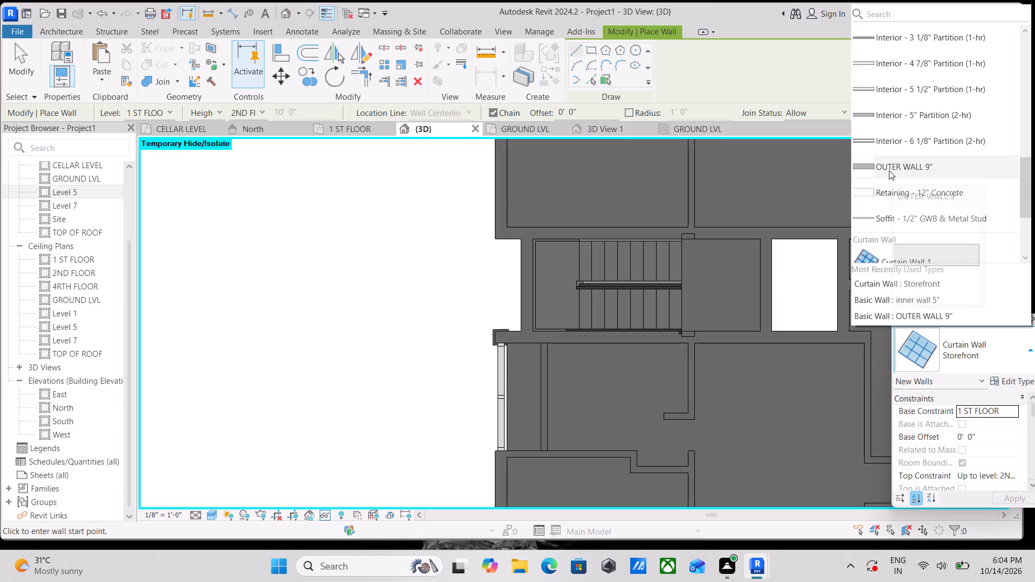
scroll(894, 154, up, 2)
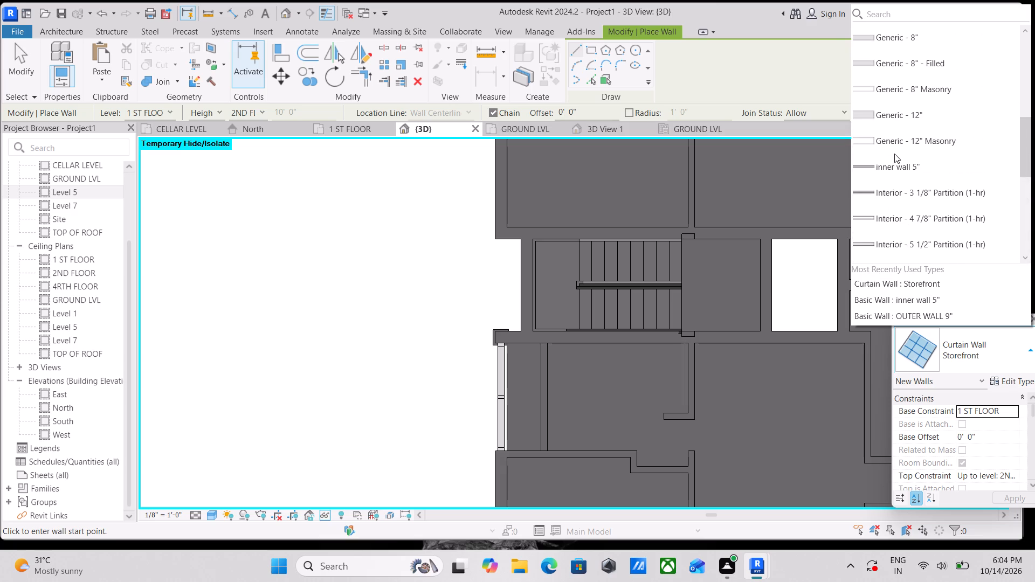
click(894, 161)
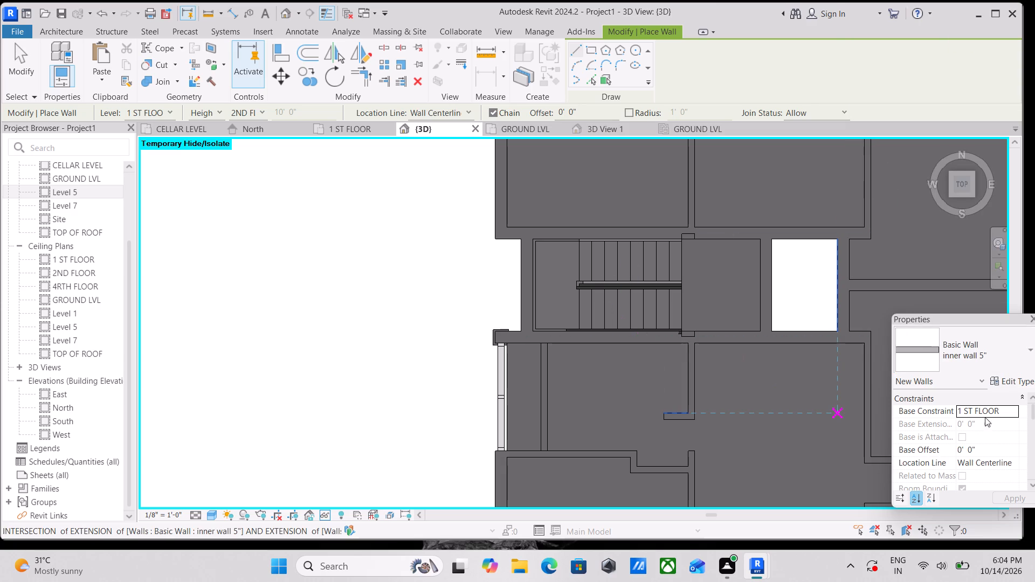
click(1011, 415)
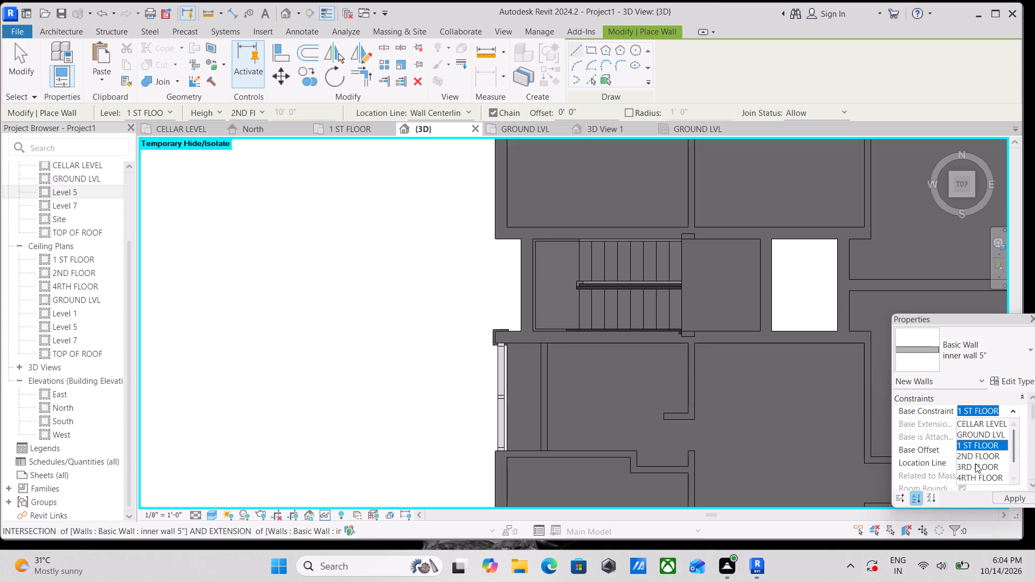
scroll(974, 463, down, 2)
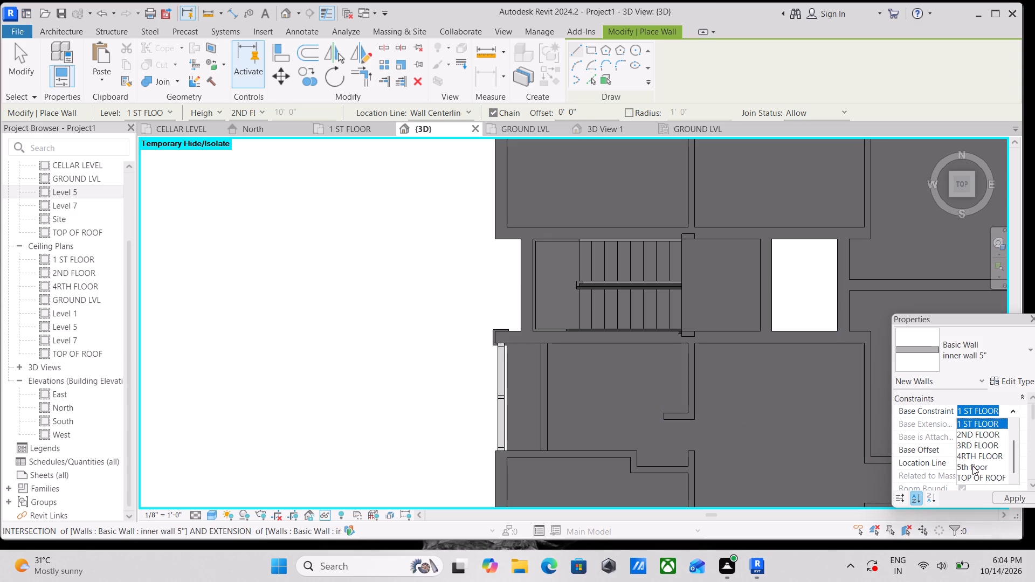
click(972, 466)
scroll(506, 309, down, 3)
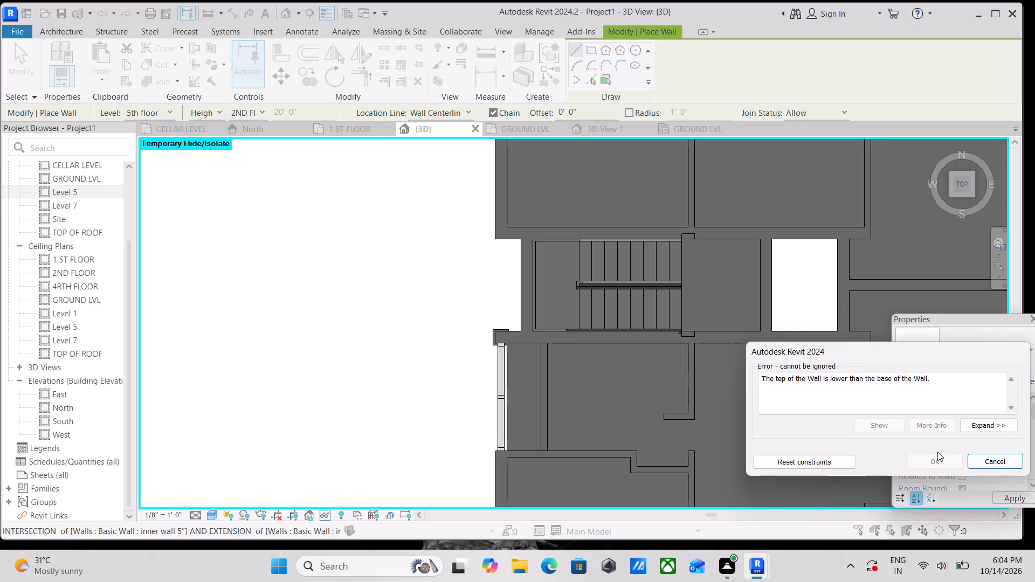
click(994, 460)
scroll(1010, 462, down, 2)
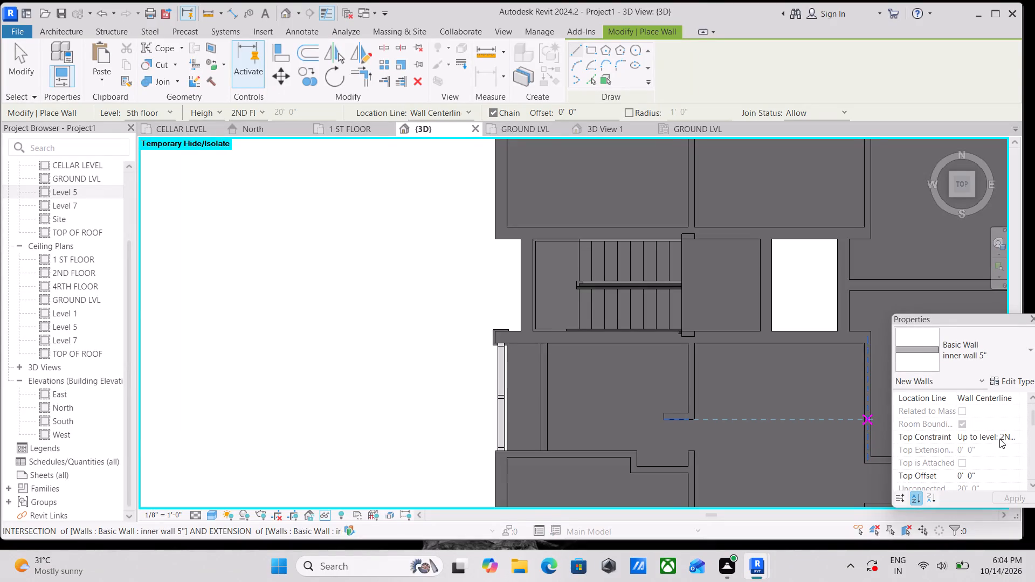
click(1010, 434)
scroll(948, 496, down, 2)
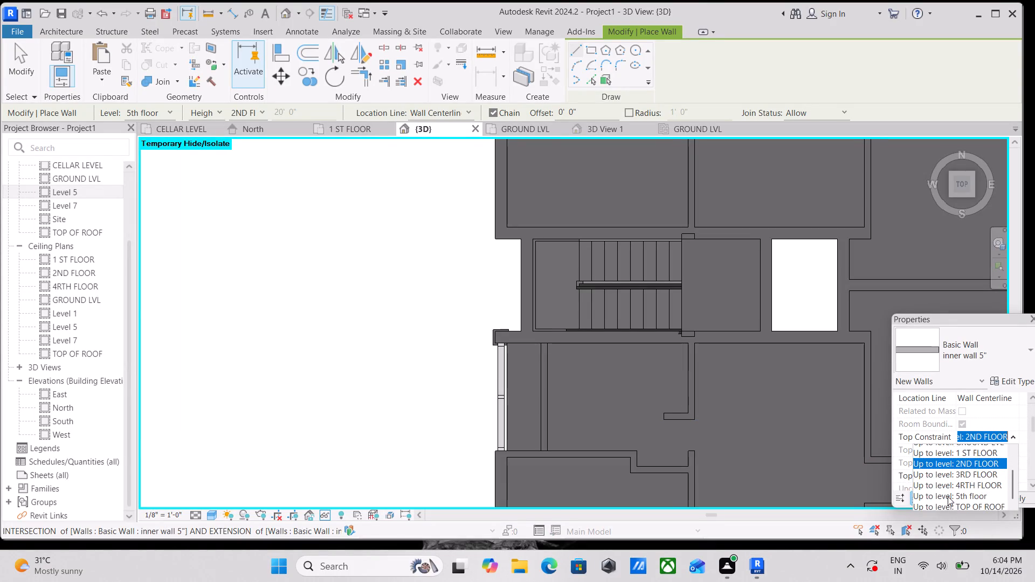
scroll(948, 496, down, 2)
click(959, 501)
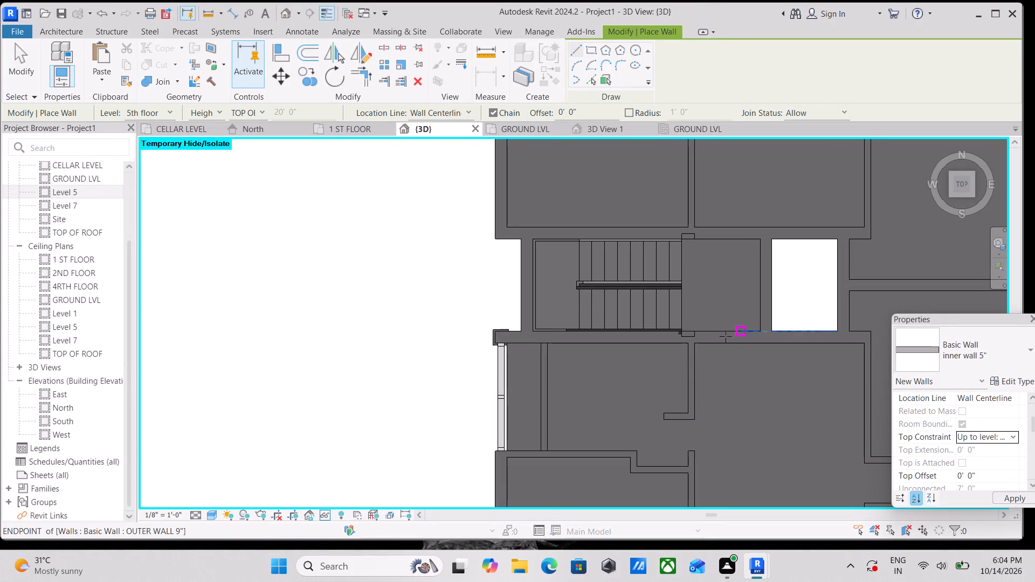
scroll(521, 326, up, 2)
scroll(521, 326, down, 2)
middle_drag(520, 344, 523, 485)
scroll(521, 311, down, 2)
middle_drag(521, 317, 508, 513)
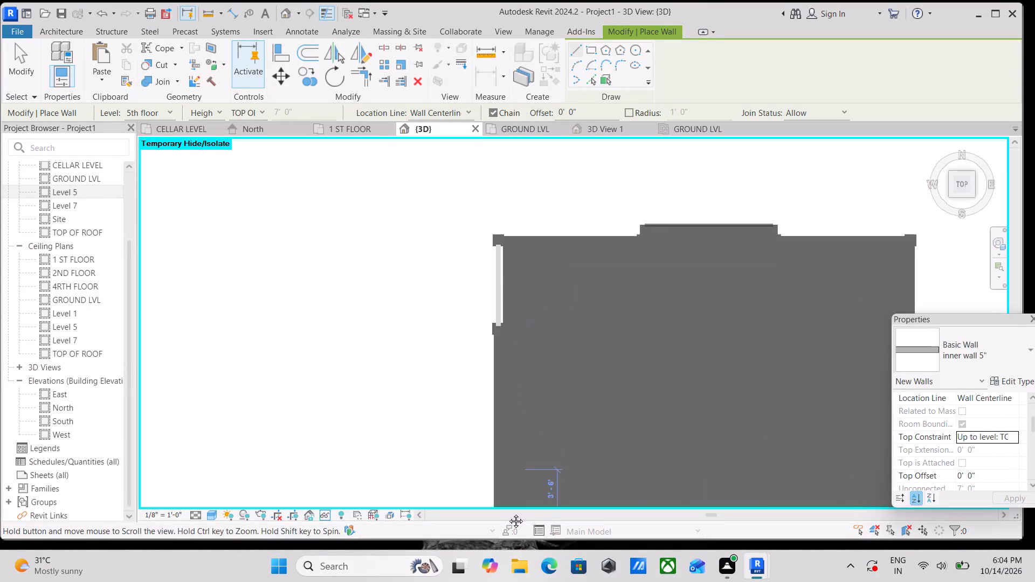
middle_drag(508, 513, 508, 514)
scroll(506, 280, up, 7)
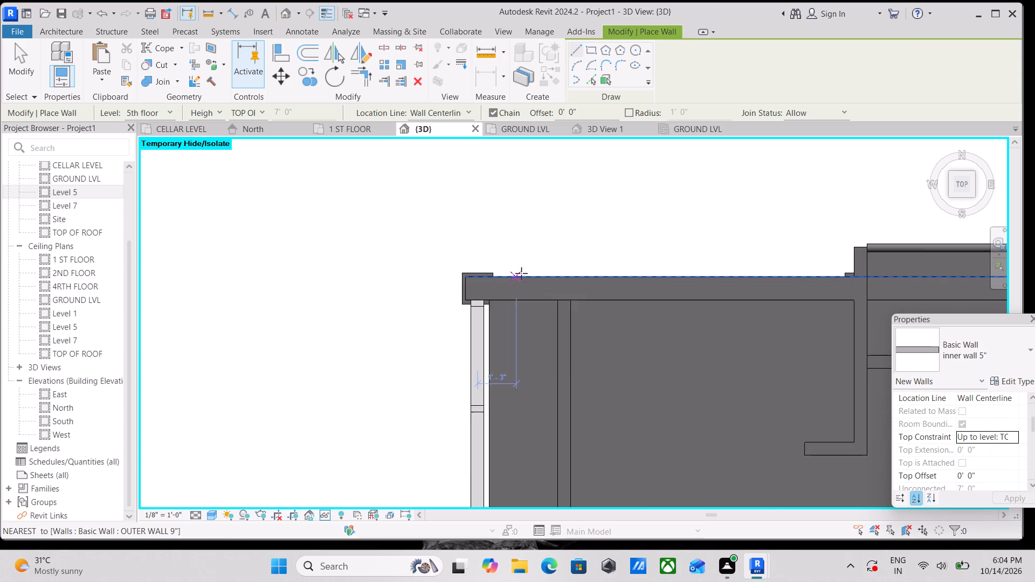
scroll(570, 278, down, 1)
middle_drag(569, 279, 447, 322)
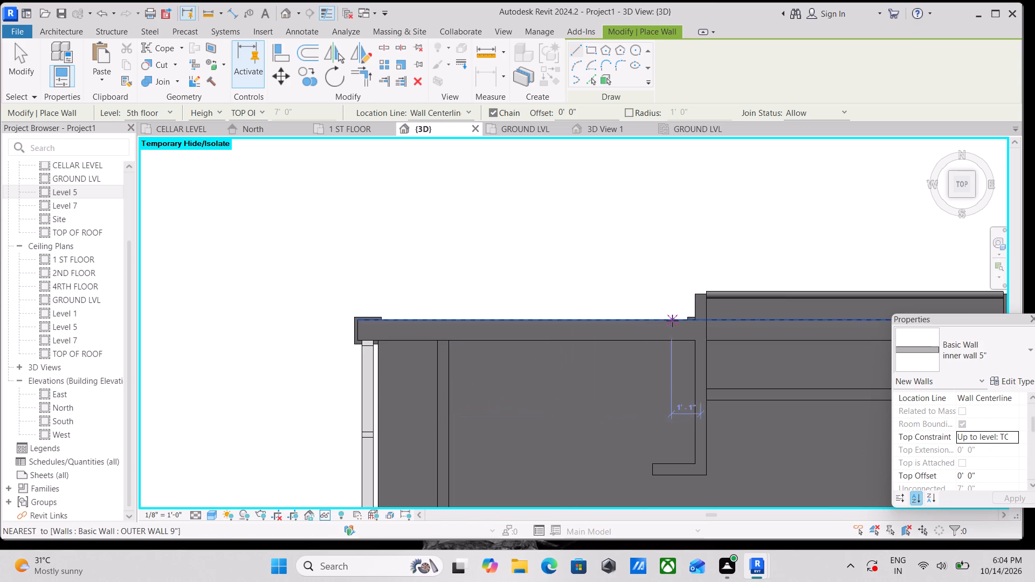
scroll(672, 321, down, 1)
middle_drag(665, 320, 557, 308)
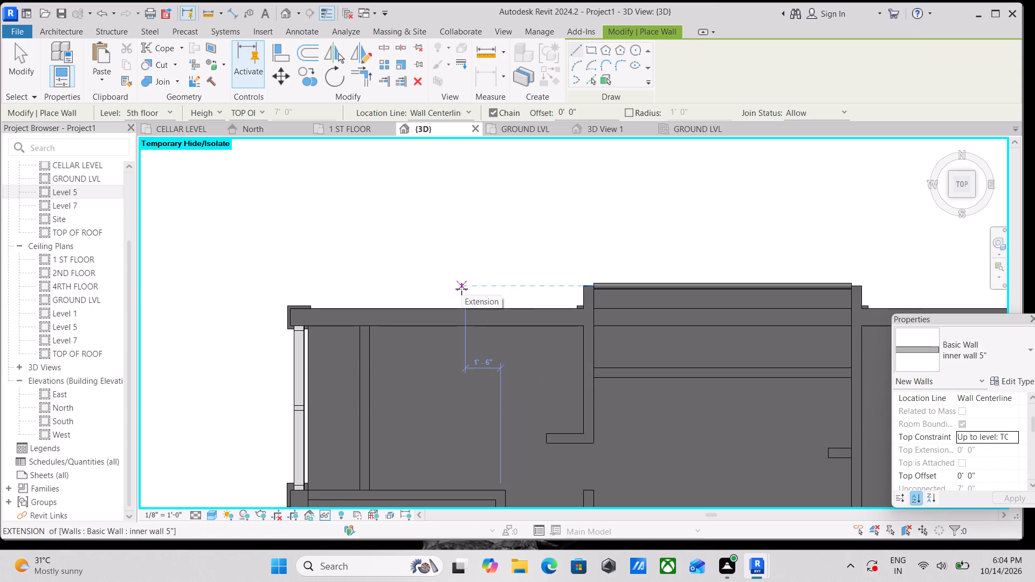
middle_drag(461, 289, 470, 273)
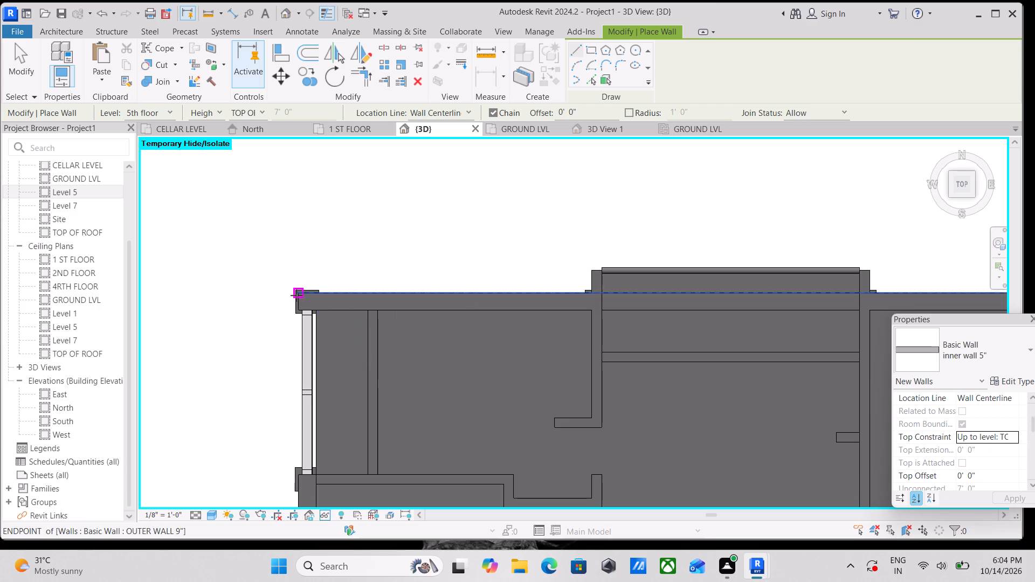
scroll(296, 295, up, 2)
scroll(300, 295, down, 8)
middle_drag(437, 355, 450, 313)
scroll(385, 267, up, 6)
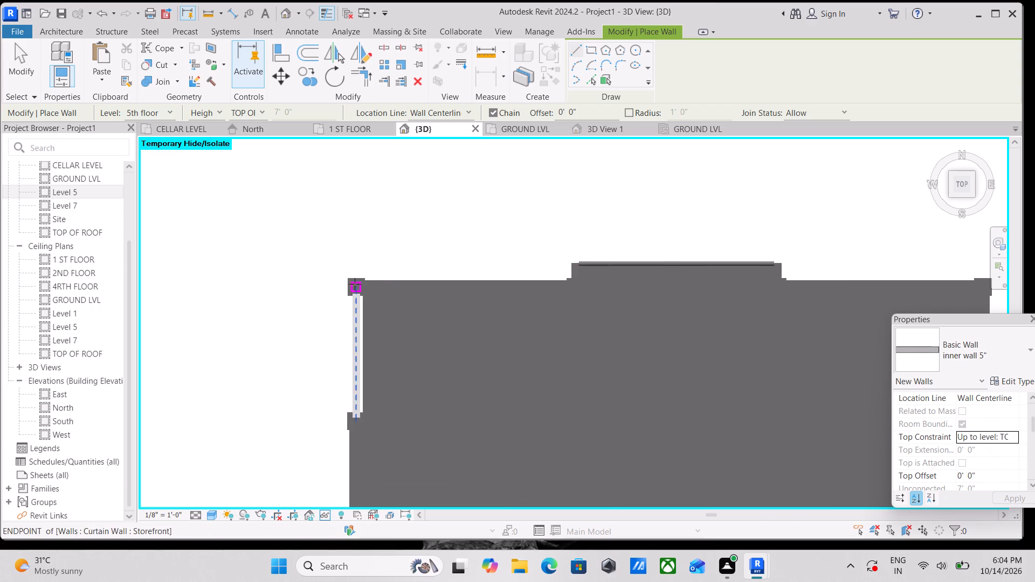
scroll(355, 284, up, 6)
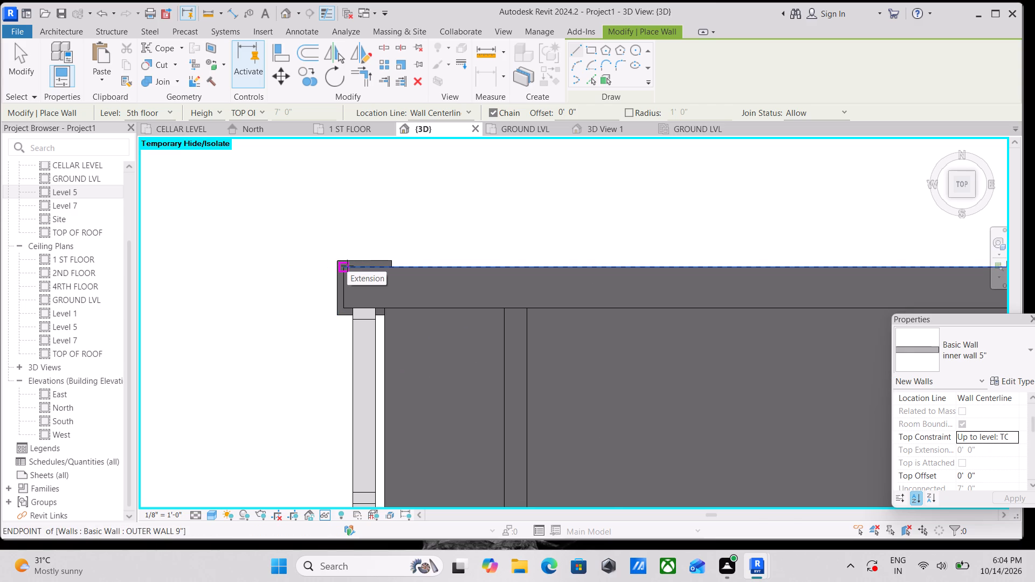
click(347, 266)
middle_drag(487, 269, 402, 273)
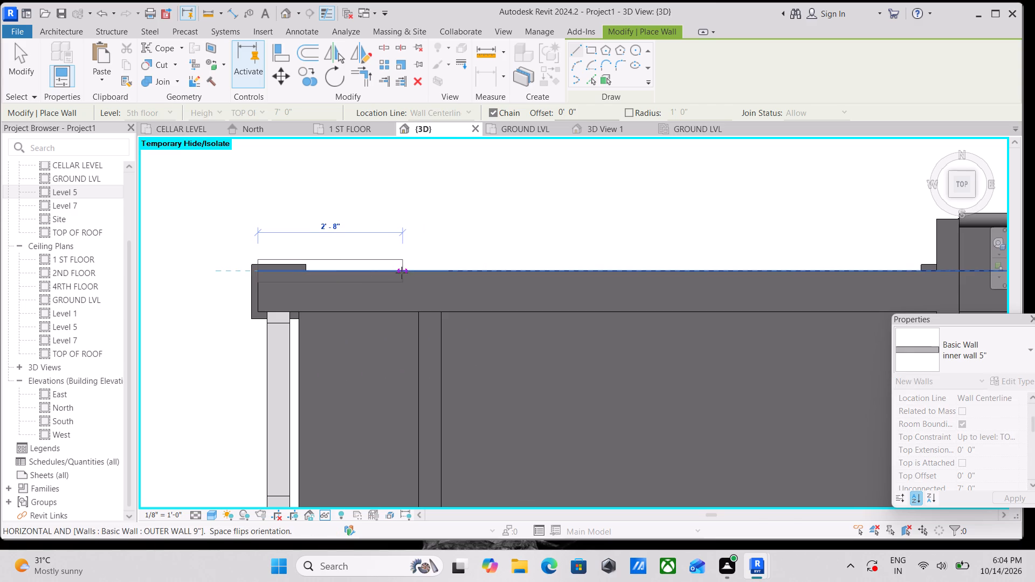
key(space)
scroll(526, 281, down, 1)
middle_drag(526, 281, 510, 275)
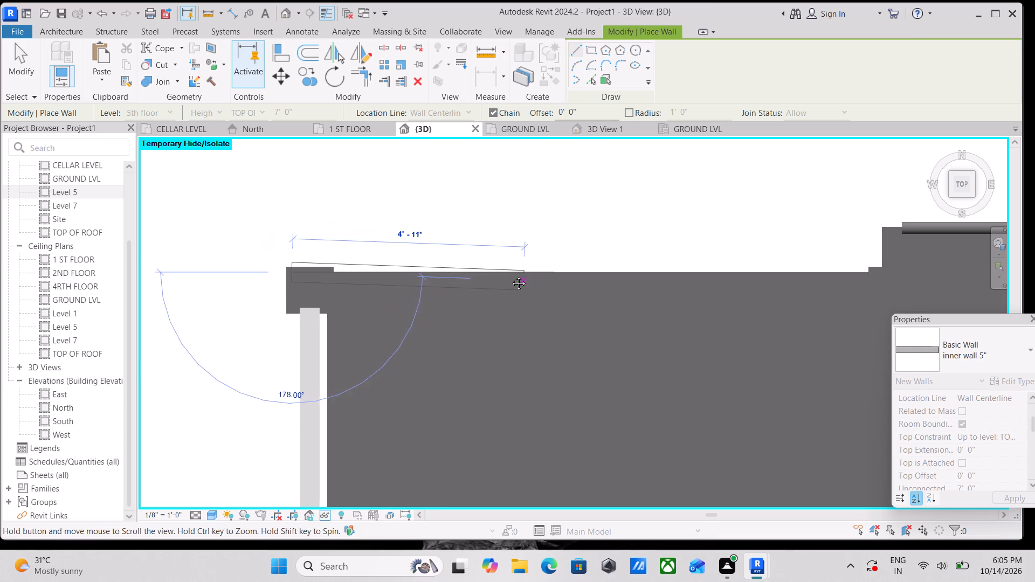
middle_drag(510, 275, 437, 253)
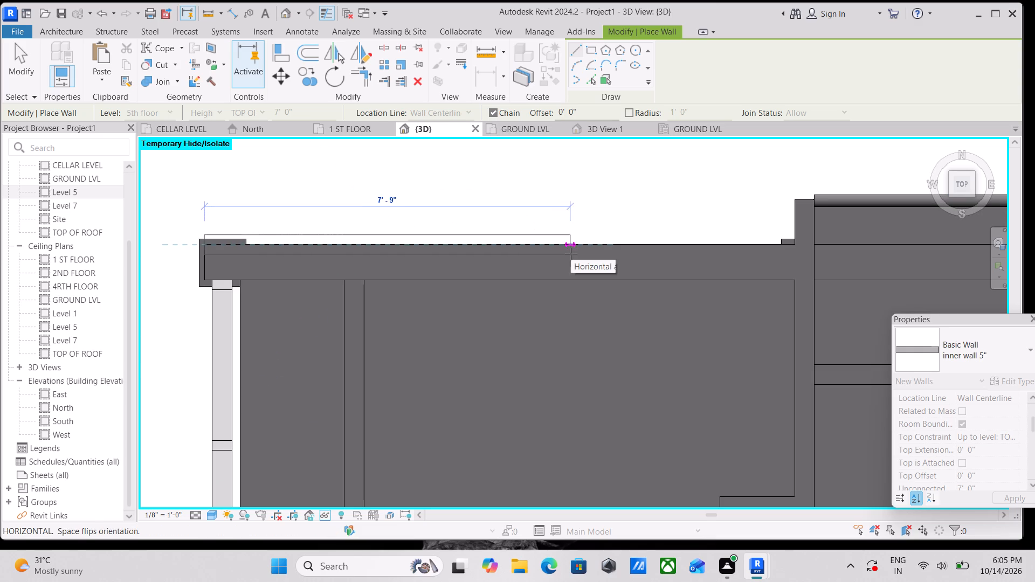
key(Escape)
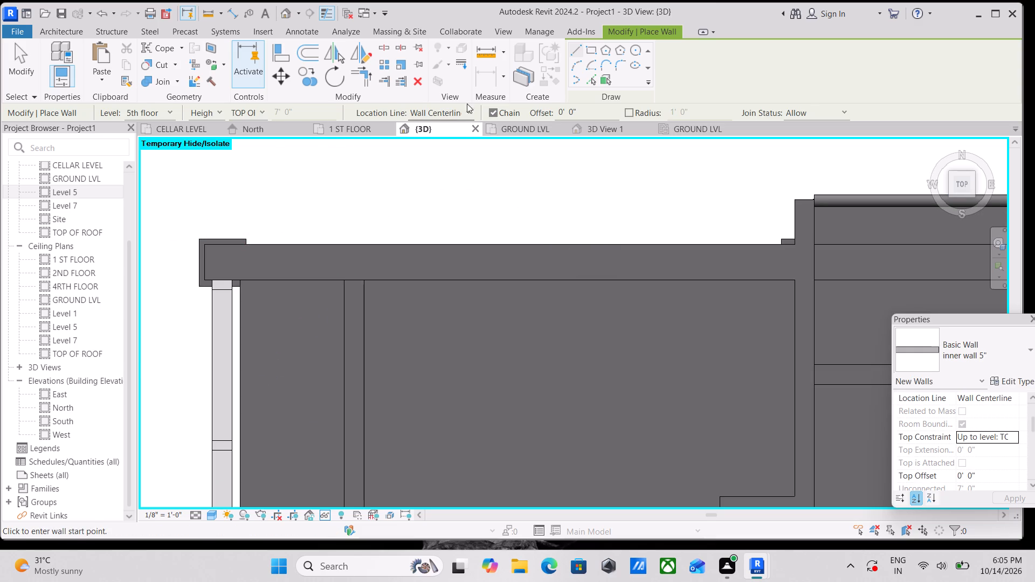
Draw the 5th floor wall about 36'-1" along the building's north edge, corner to corner, with location line Finish Face: Interior.
click(468, 107)
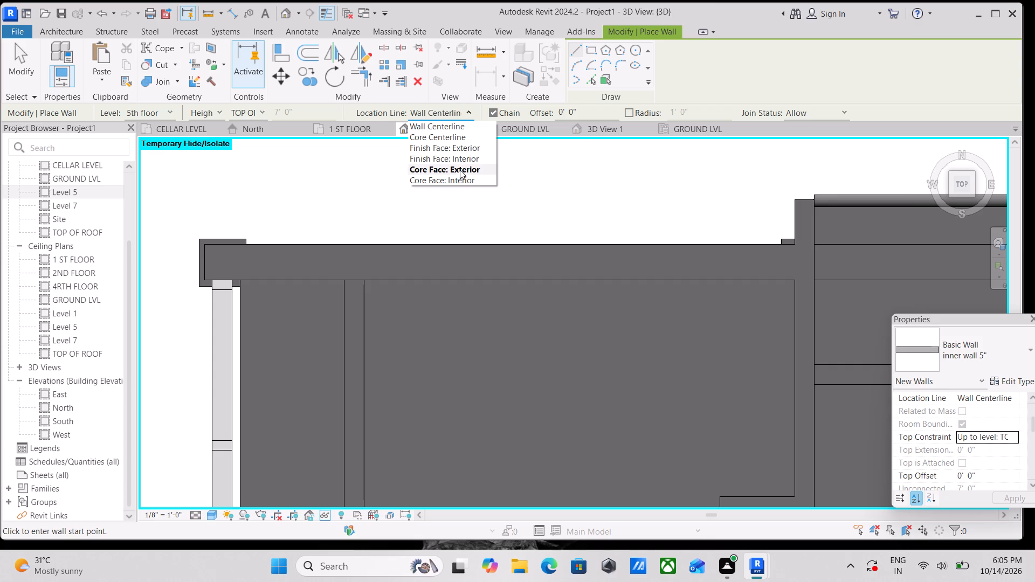
click(462, 158)
scroll(204, 250, up, 1)
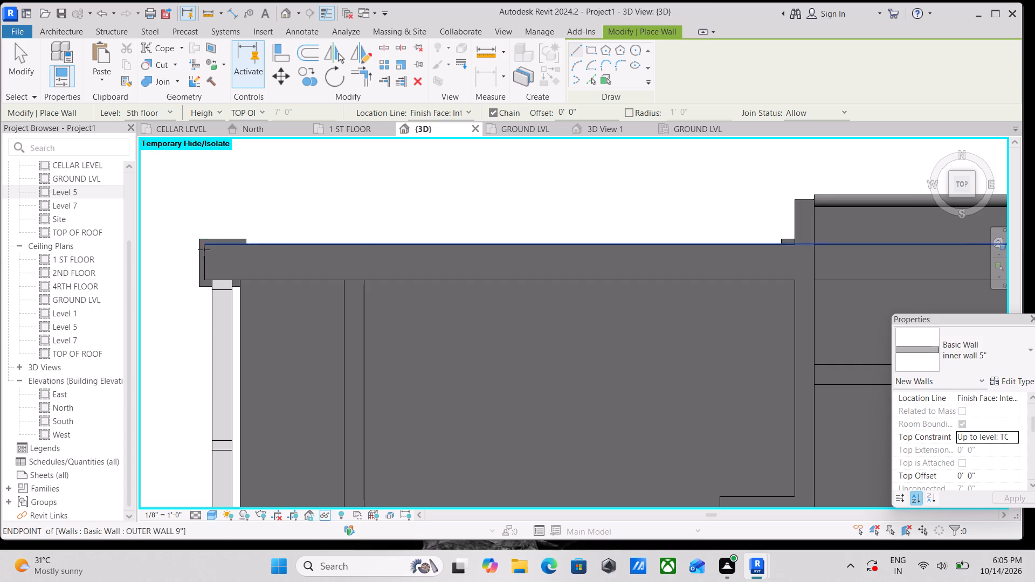
scroll(204, 250, up, 2)
click(204, 243)
middle_drag(398, 217, 292, 262)
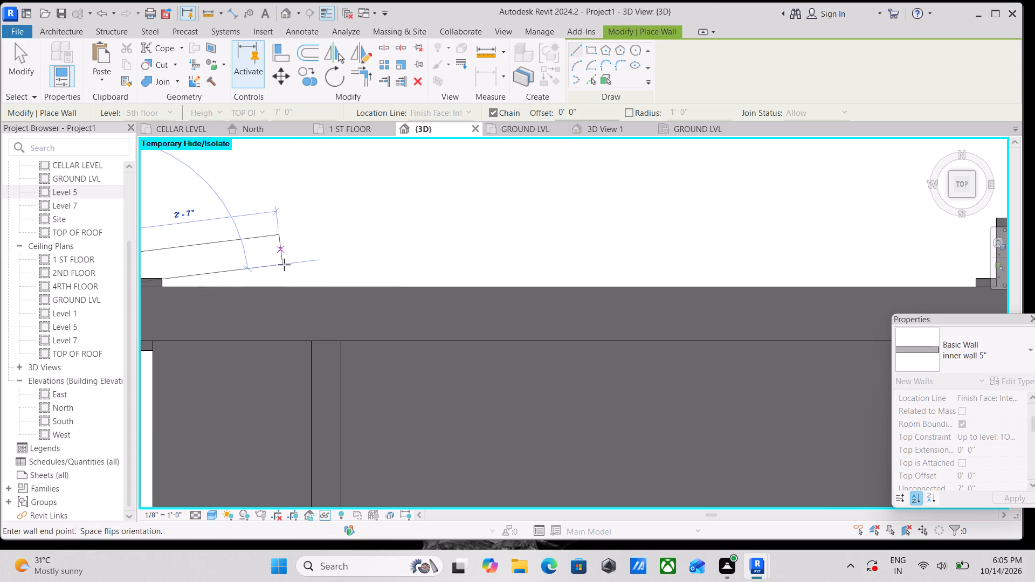
key(space)
scroll(404, 281, down, 3)
middle_drag(412, 281, 232, 275)
middle_drag(585, 262, 463, 273)
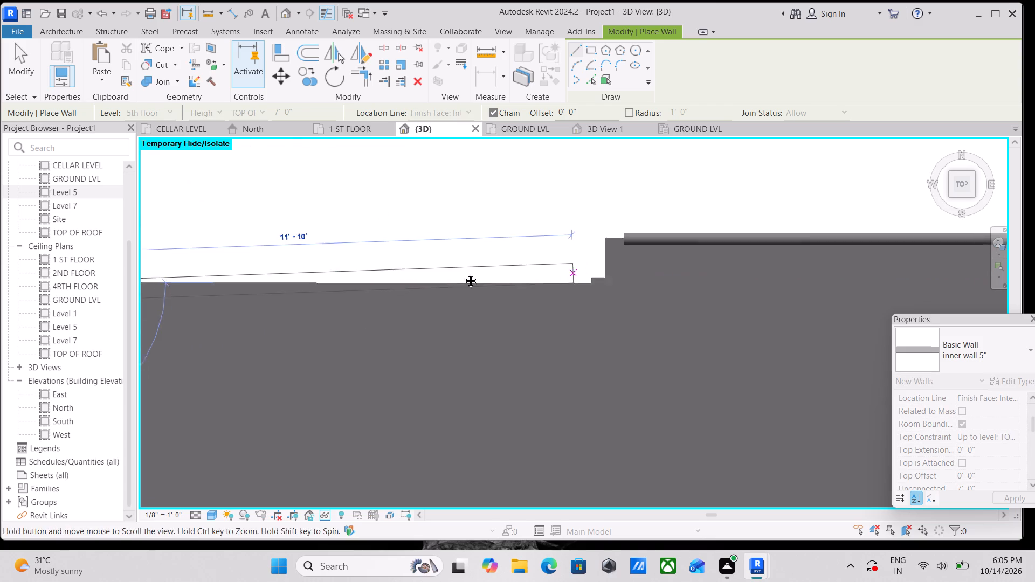
middle_drag(463, 273, 417, 276)
scroll(480, 287, down, 2)
middle_drag(482, 287, 332, 286)
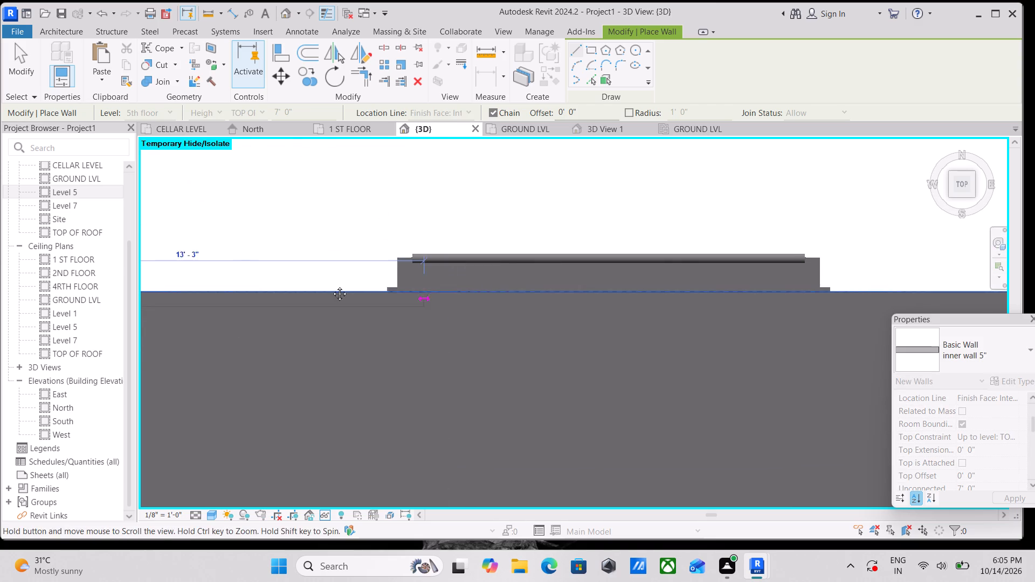
middle_drag(332, 286, 322, 286)
scroll(422, 289, down, 3)
middle_drag(428, 290, 323, 282)
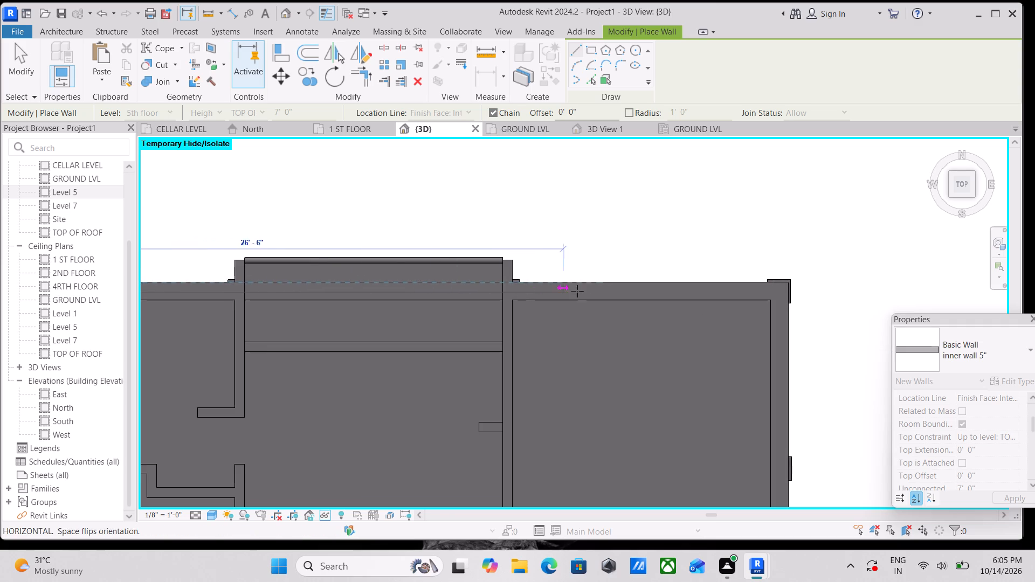
middle_drag(617, 290, 488, 280)
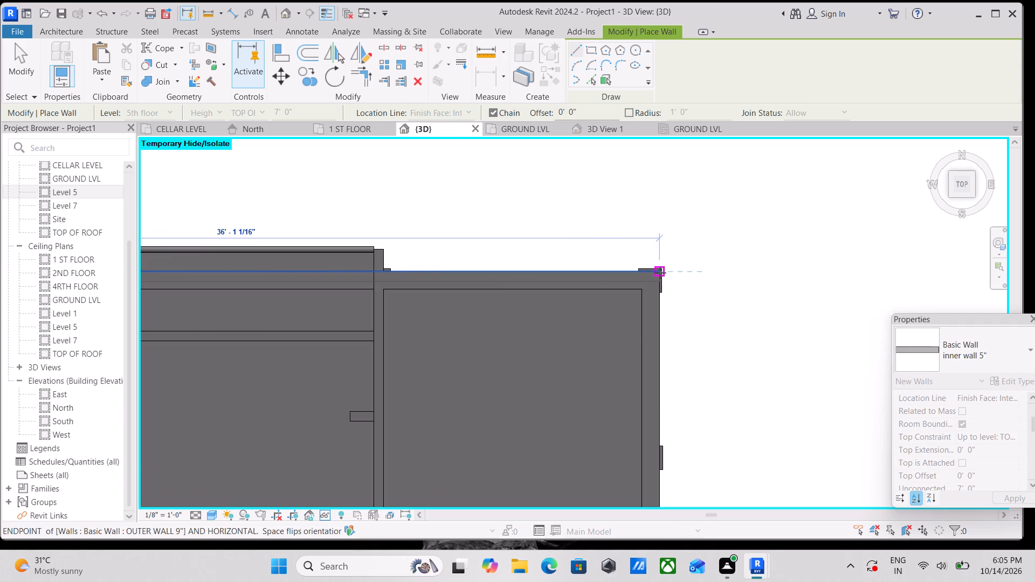
click(660, 273)
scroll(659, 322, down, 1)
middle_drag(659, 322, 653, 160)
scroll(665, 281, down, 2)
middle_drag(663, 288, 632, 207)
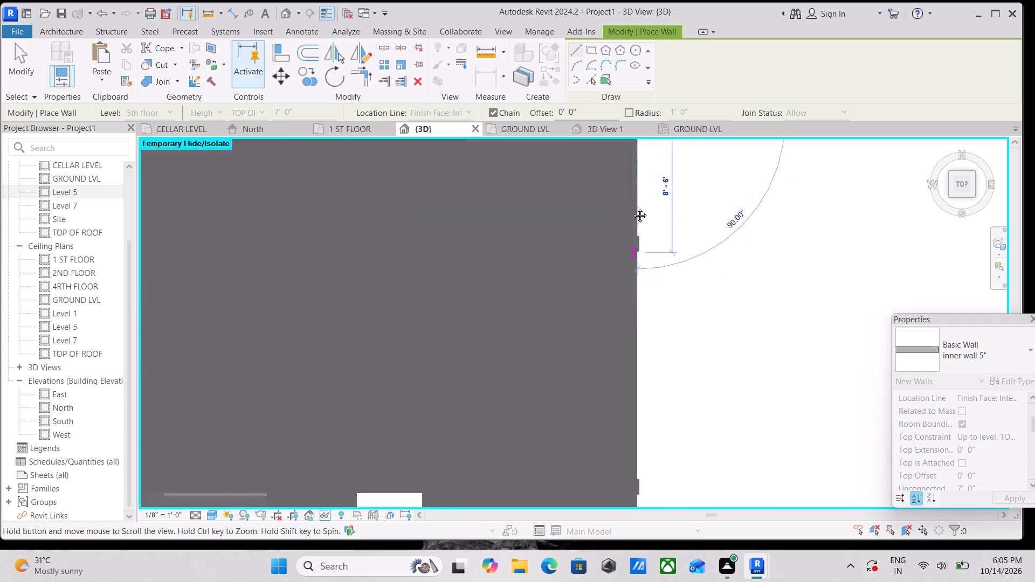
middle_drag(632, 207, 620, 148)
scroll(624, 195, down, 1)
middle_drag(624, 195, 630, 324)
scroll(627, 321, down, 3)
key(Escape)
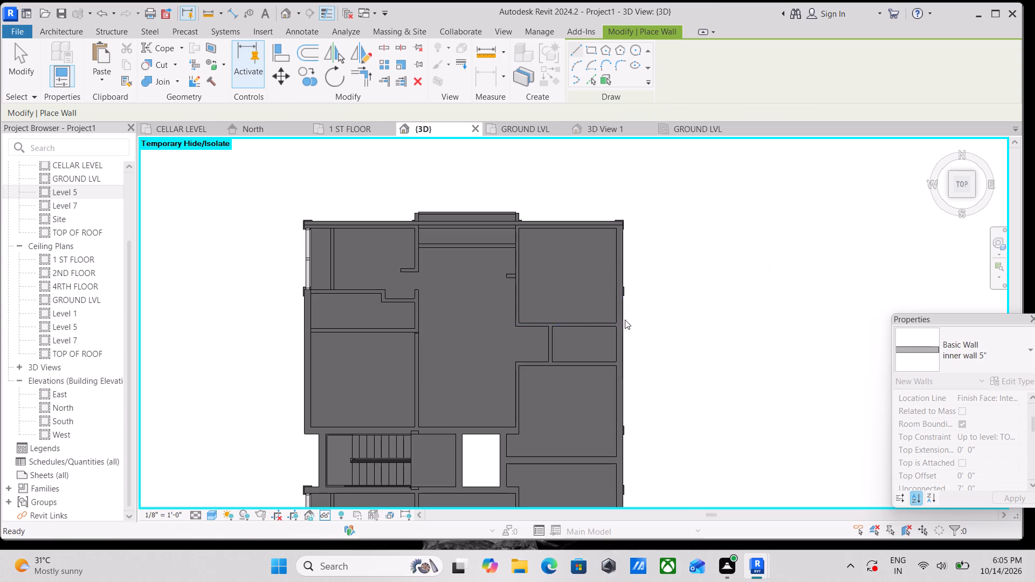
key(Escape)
Examine the height of the new 5th floor north wall against the 5th floor and TOP OF ROOF levels.
scroll(720, 238, up, 1)
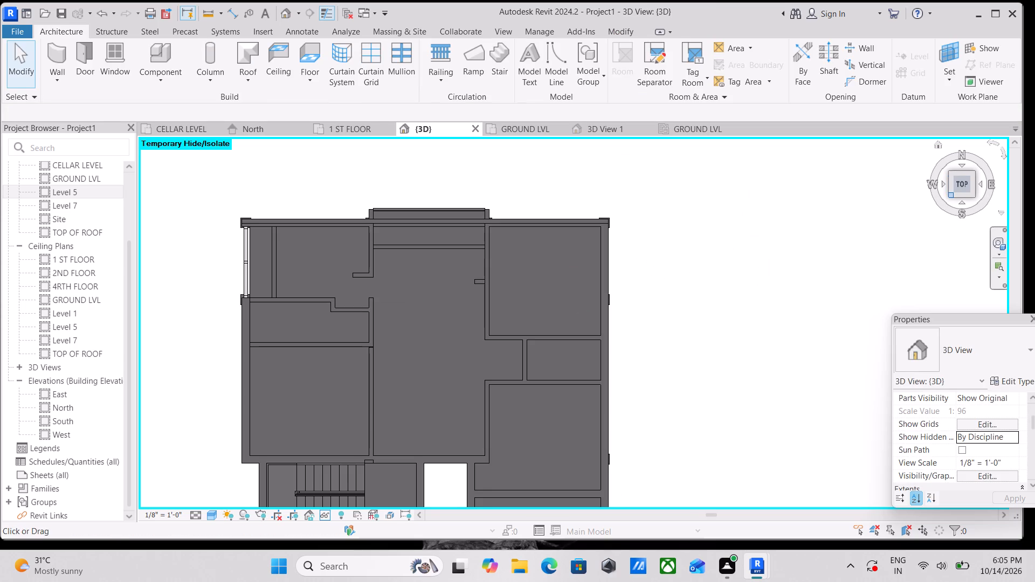
click(952, 196)
scroll(513, 374, up, 2)
scroll(518, 305, up, 1)
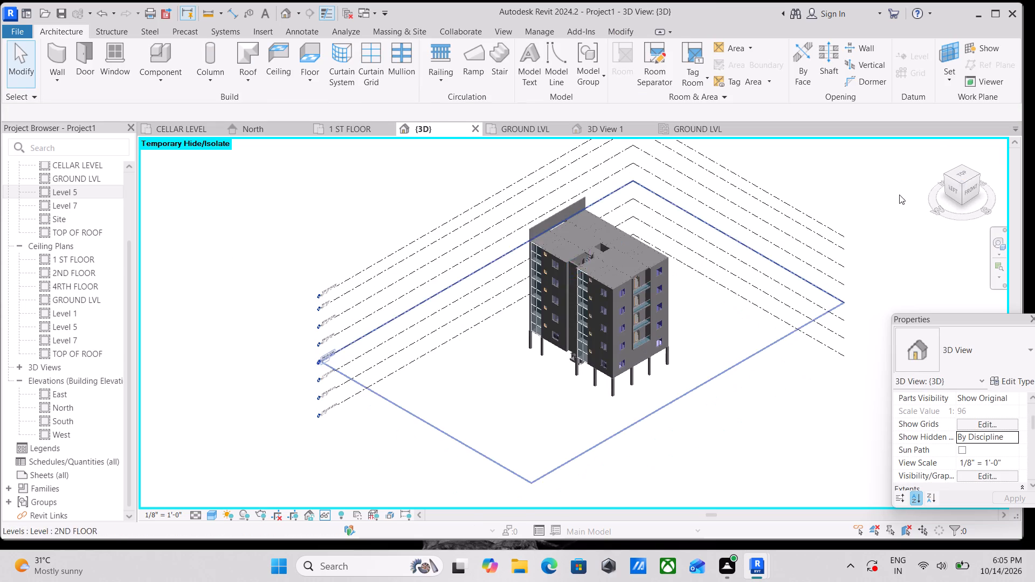
click(949, 189)
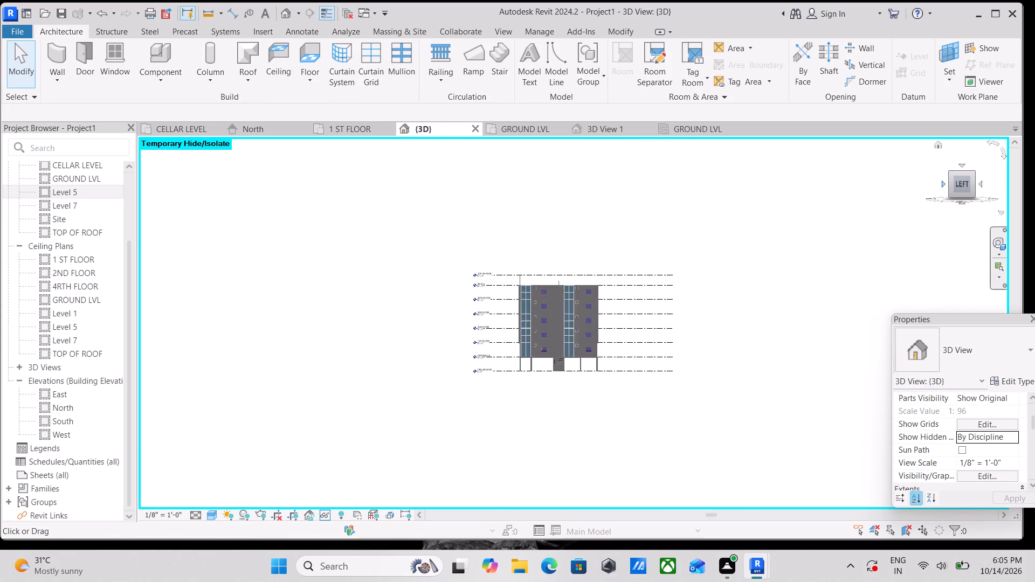
scroll(518, 266, up, 9)
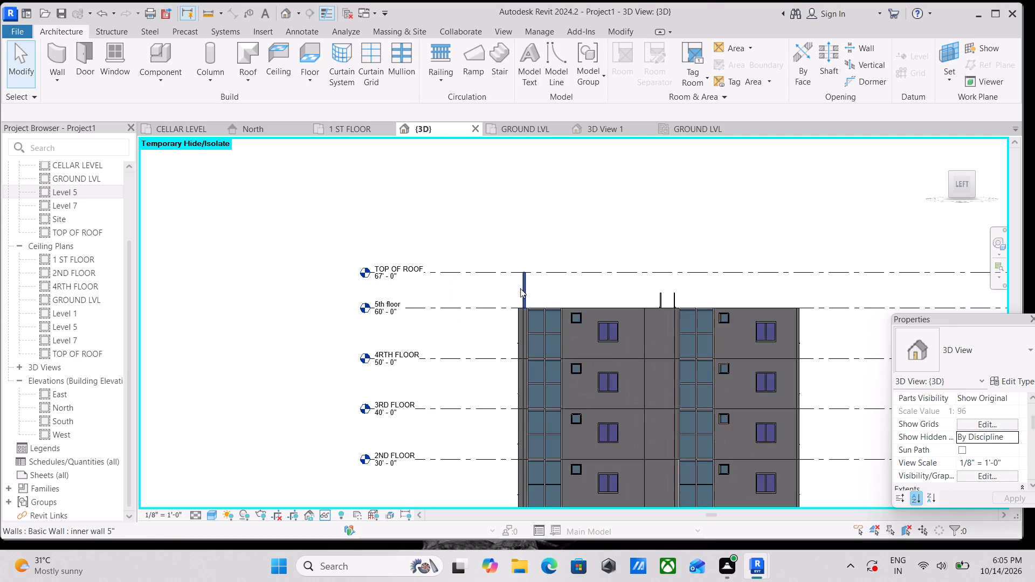
click(523, 287)
scroll(523, 287, up, 7)
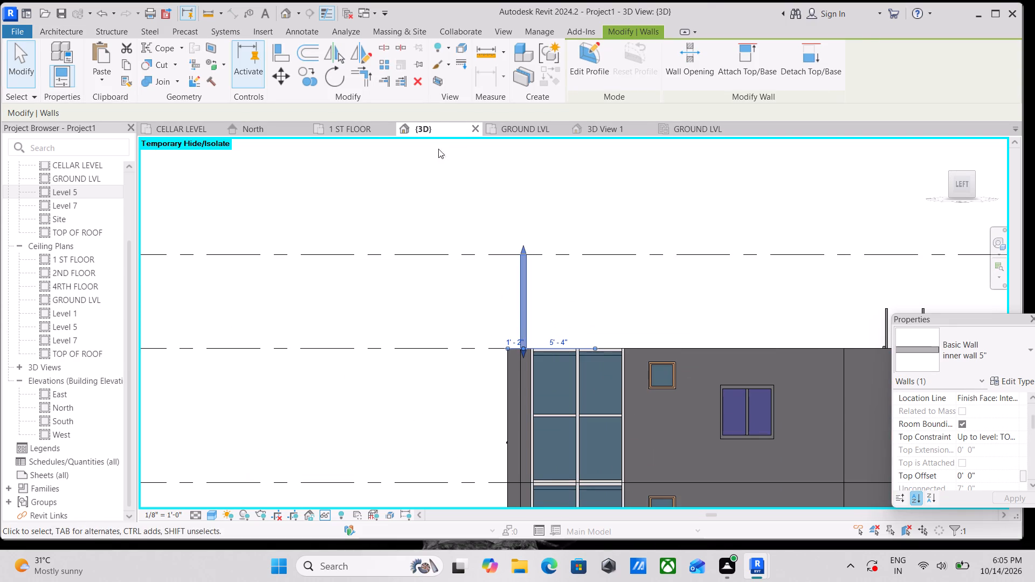
scroll(458, 261, down, 2)
key(Escape)
scroll(542, 310, down, 2)
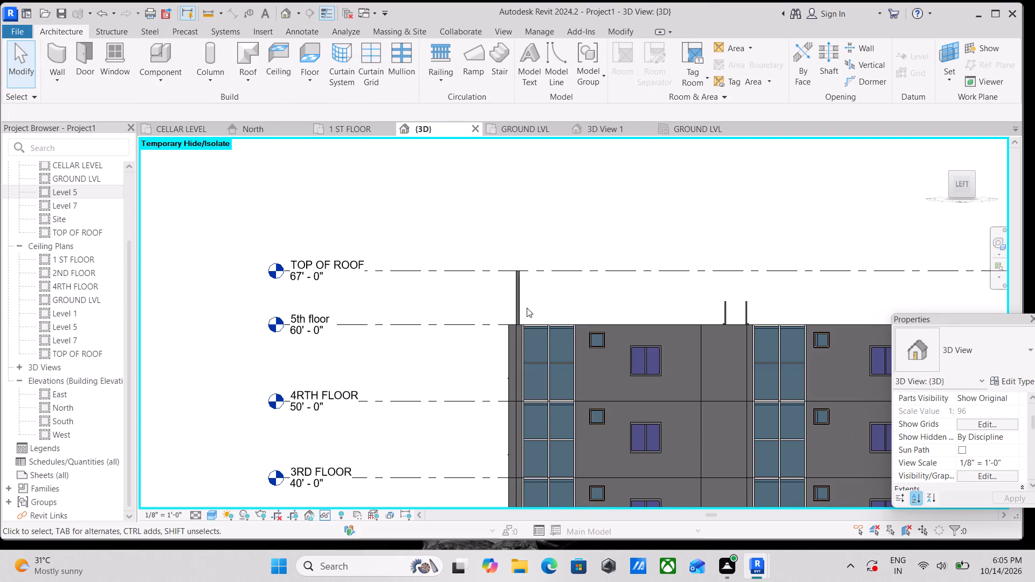
Set the 5th floor north wall's top constraint to Unconnected with an unconnected height of 2'.
click(515, 299)
scroll(986, 442, down, 1)
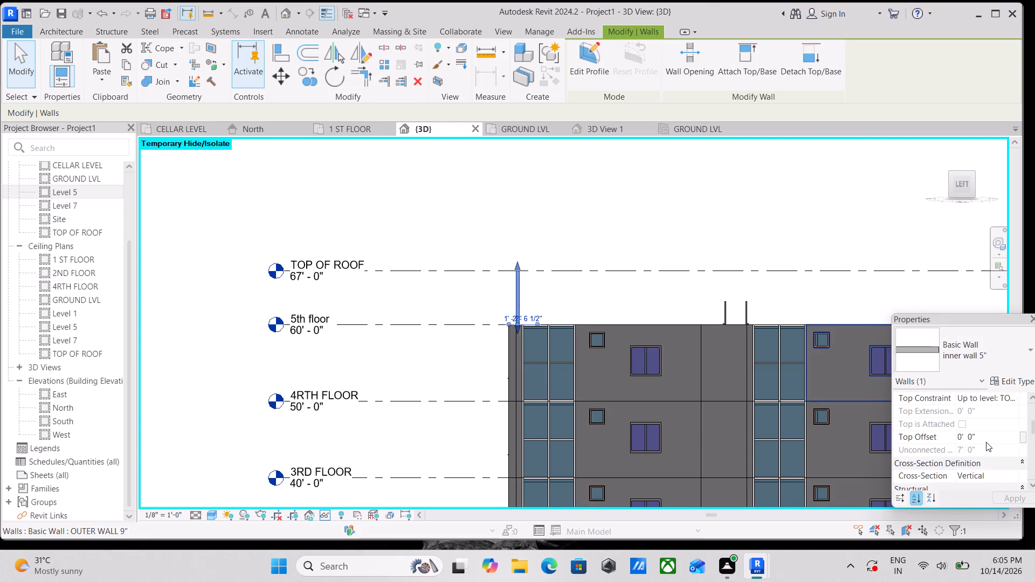
scroll(986, 442, down, 1)
scroll(986, 439, up, 3)
scroll(991, 459, down, 1)
scroll(989, 442, up, 2)
scroll(989, 442, down, 2)
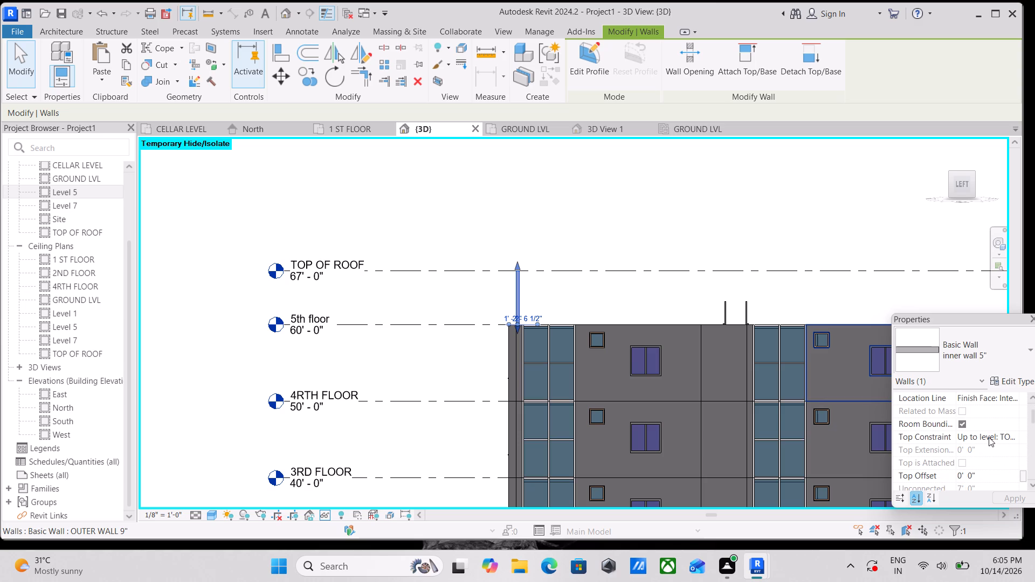
scroll(989, 430, down, 2)
scroll(989, 430, up, 1)
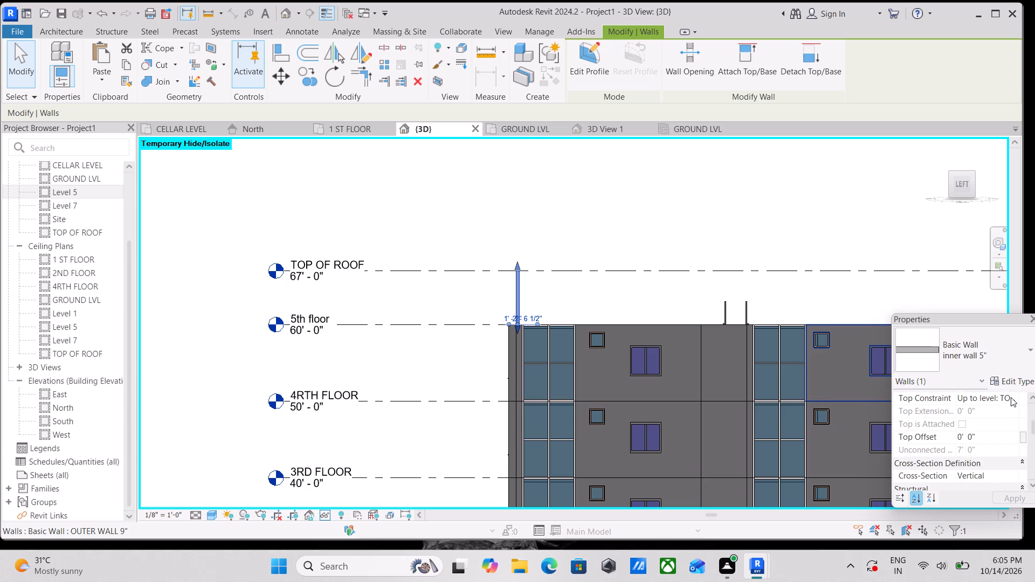
click(1011, 397)
scroll(955, 451, up, 7)
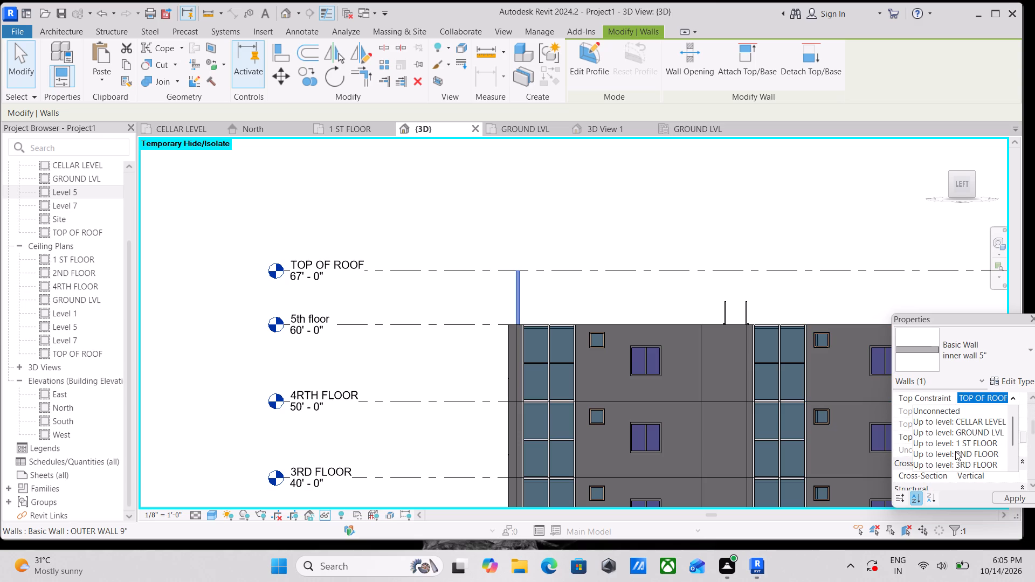
click(943, 410)
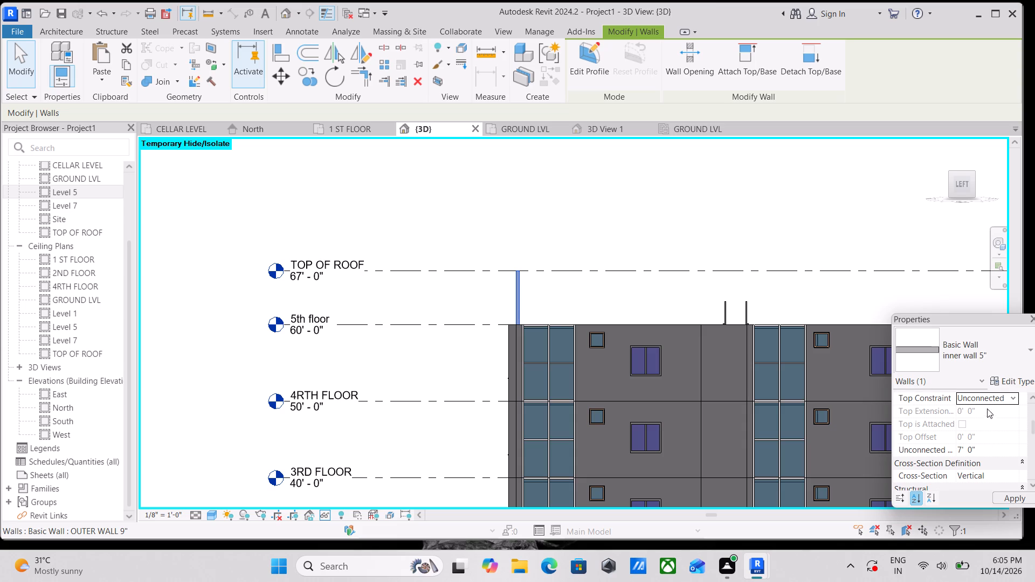
click(977, 448)
drag(986, 448, 907, 452)
key(5)
key(BackSpace)
text(2')
key(Return)
scroll(590, 334, down, 1)
scroll(562, 287, up, 3)
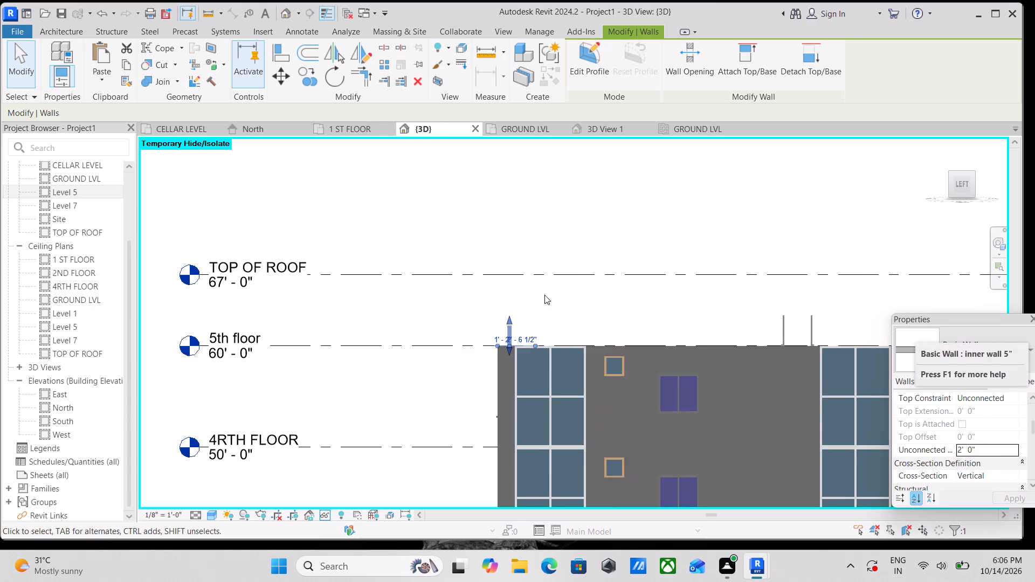
key(Escape)
Examine the north parapet wall and the building's outer edges at 5th floor level from several angles and from above.
scroll(517, 326, up, 2)
shift+middle_drag(588, 384, 694, 469)
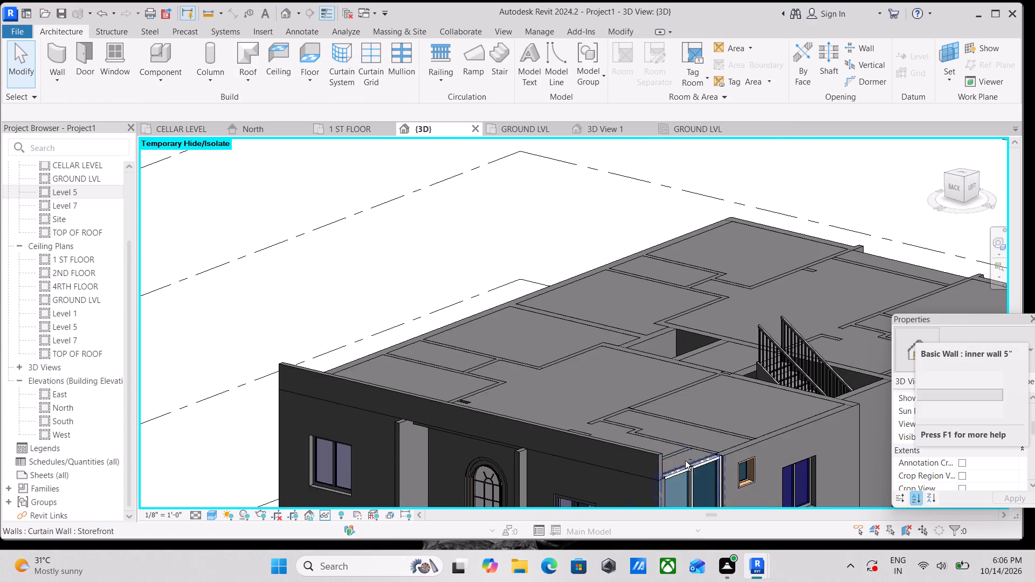
middle_drag(644, 387, 698, 324)
shift+middle_drag(665, 343, 719, 288)
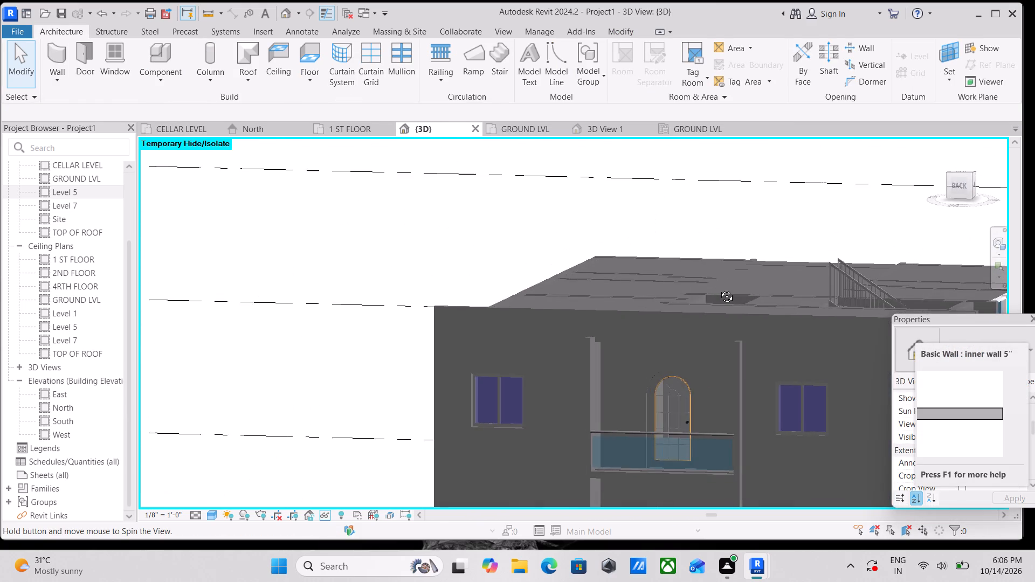
shift+middle_drag(719, 288, 498, 420)
middle_drag(689, 301, 585, 406)
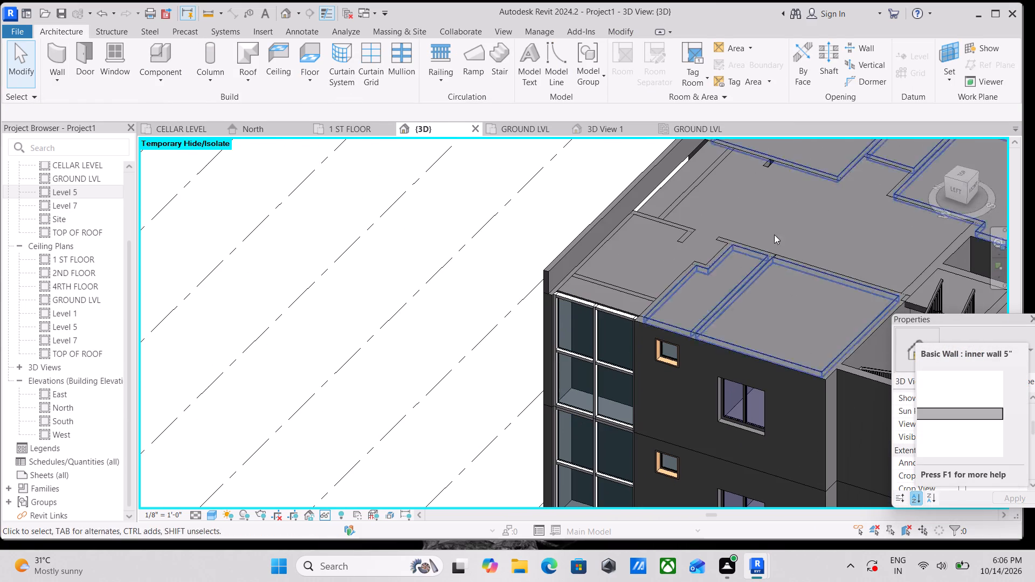
click(960, 172)
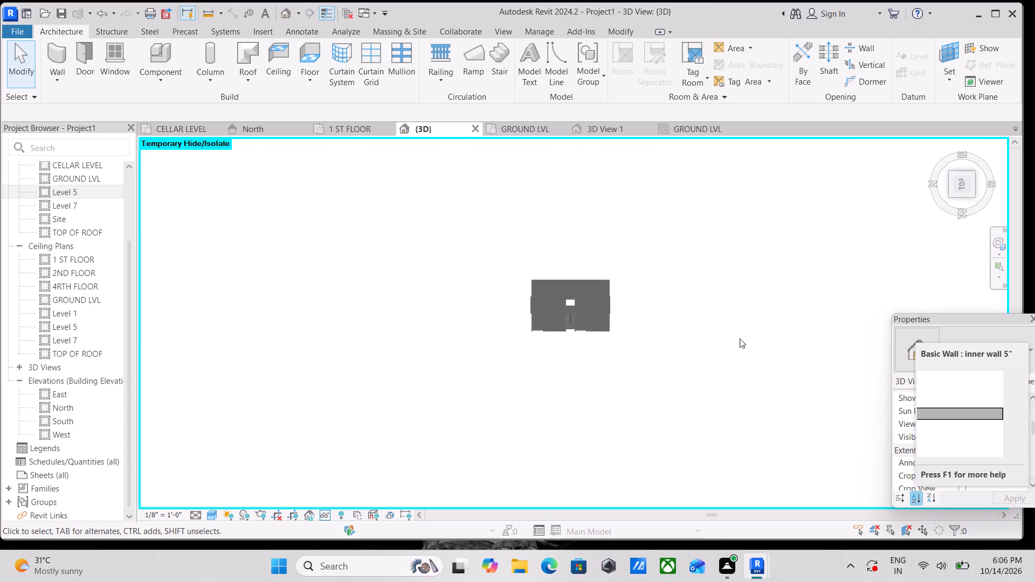
scroll(666, 334, up, 1)
scroll(503, 232, up, 4)
scroll(582, 281, up, 2)
scroll(652, 259, up, 3)
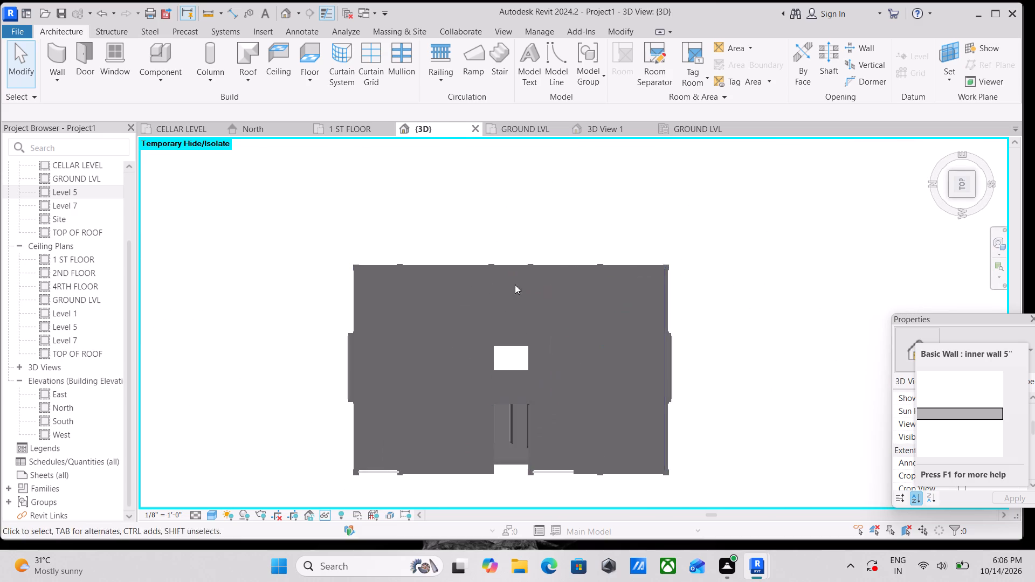
scroll(404, 265, up, 2)
middle_drag(758, 271, 711, 206)
scroll(703, 261, down, 1)
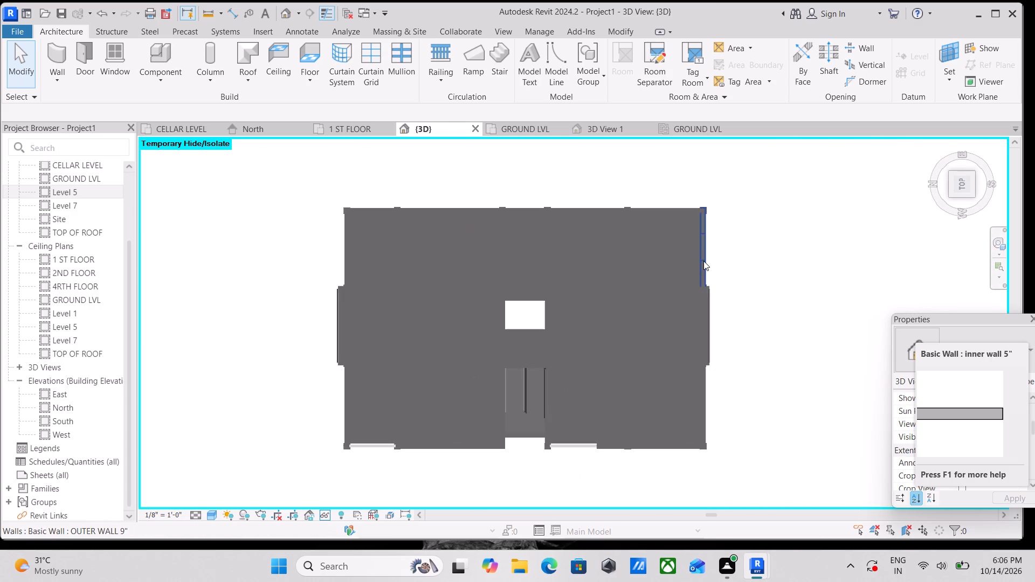
click(707, 267)
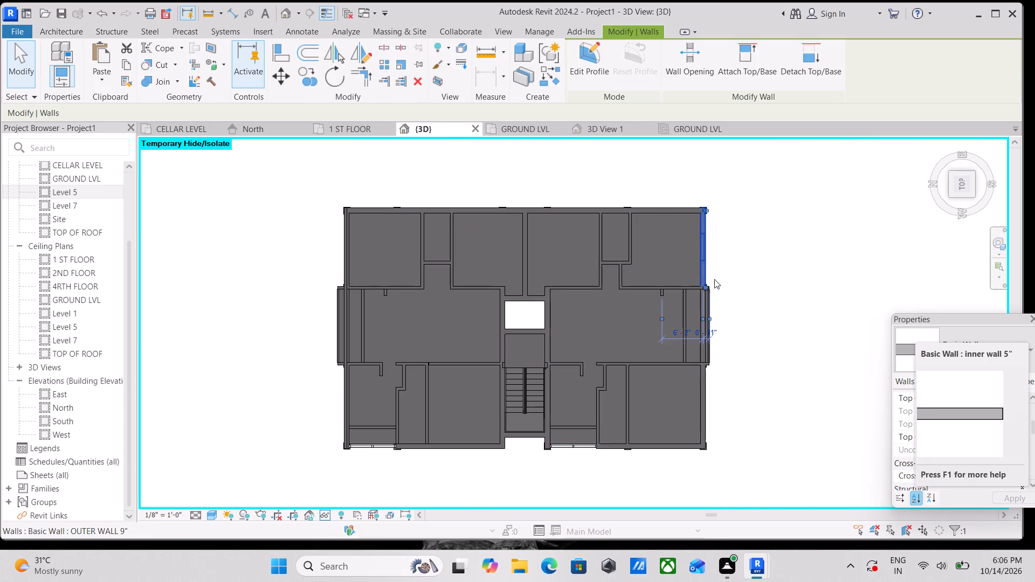
scroll(716, 283, up, 2)
scroll(740, 218, down, 2)
key(Escape)
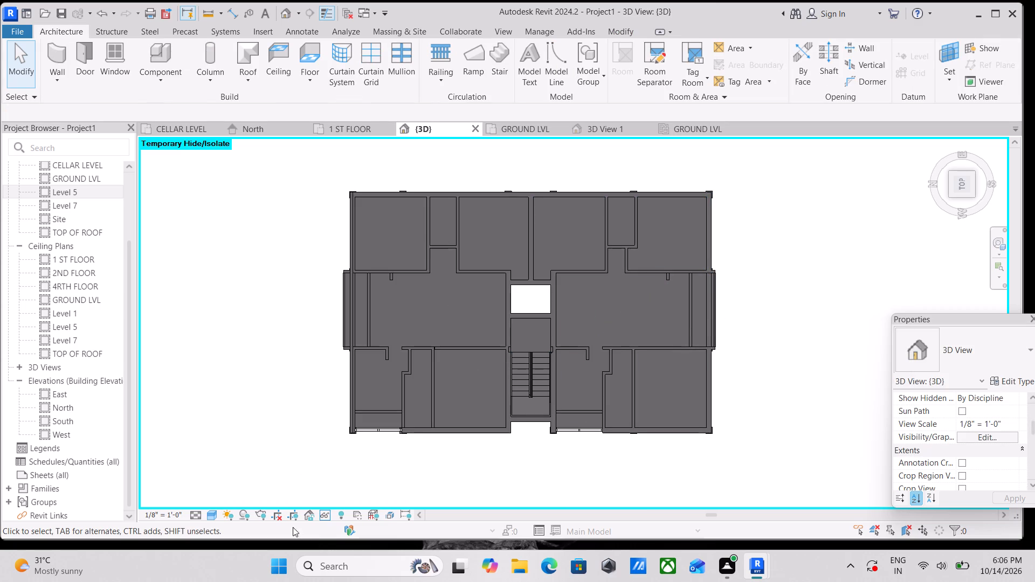
Set the 3D view's visual style to Hidden Line.
click(208, 511)
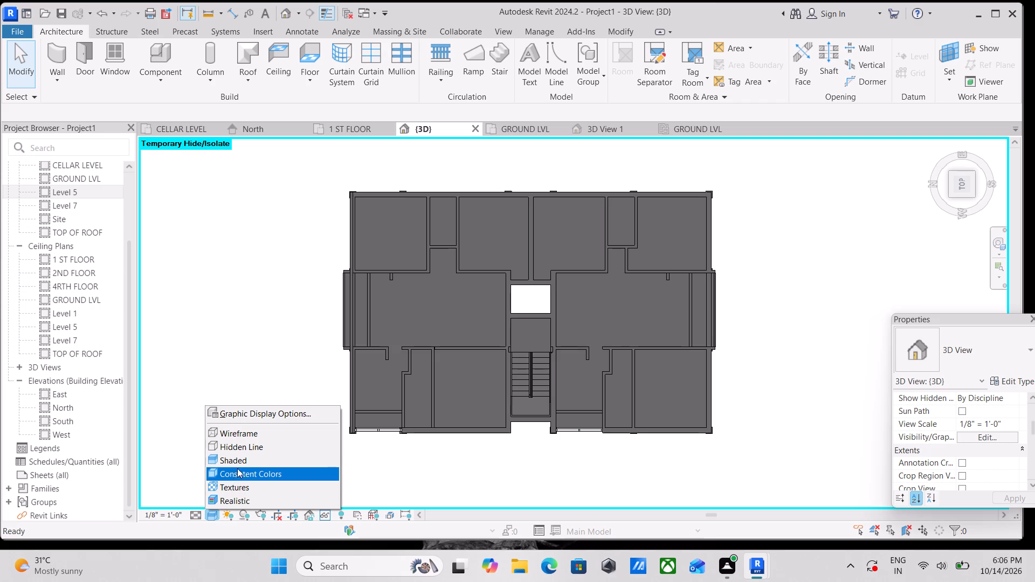
click(246, 445)
Examine the OUTER WALL 9" segment at the building's southeast corner and the roof edges in the hidden-line view.
scroll(773, 200, up, 3)
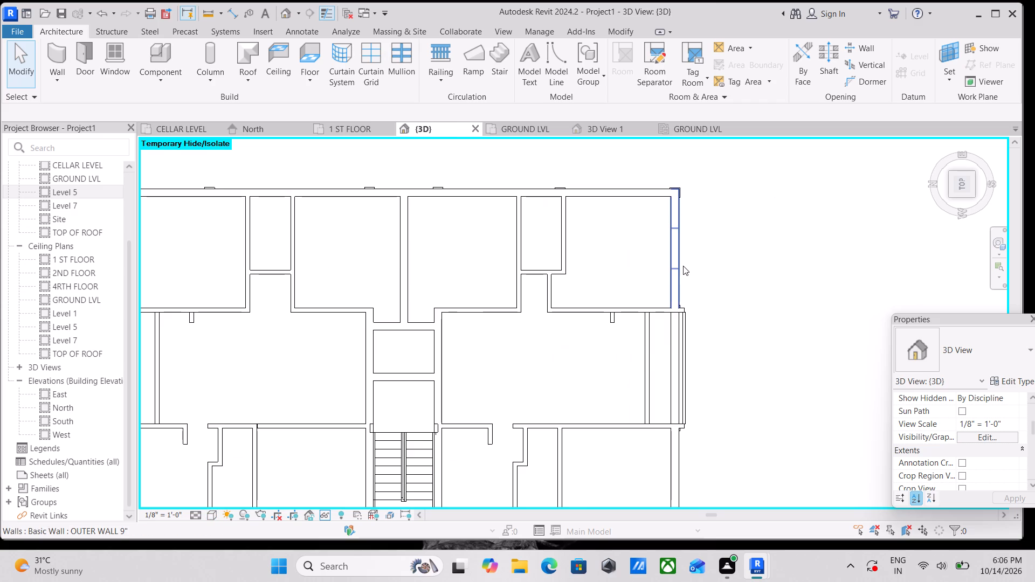
click(676, 269)
scroll(676, 269, down, 3)
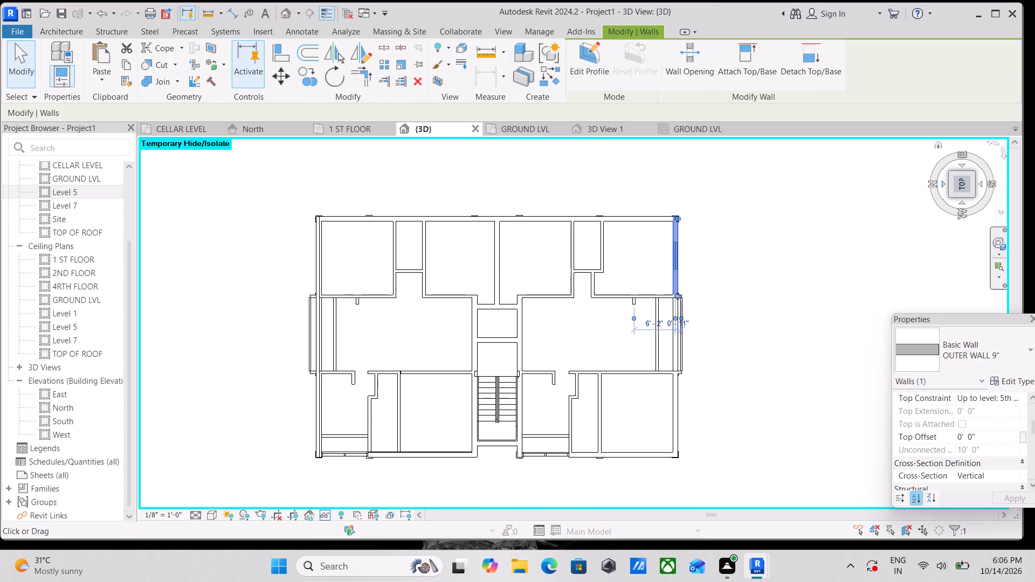
key(Escape)
click(971, 197)
scroll(616, 404, up, 2)
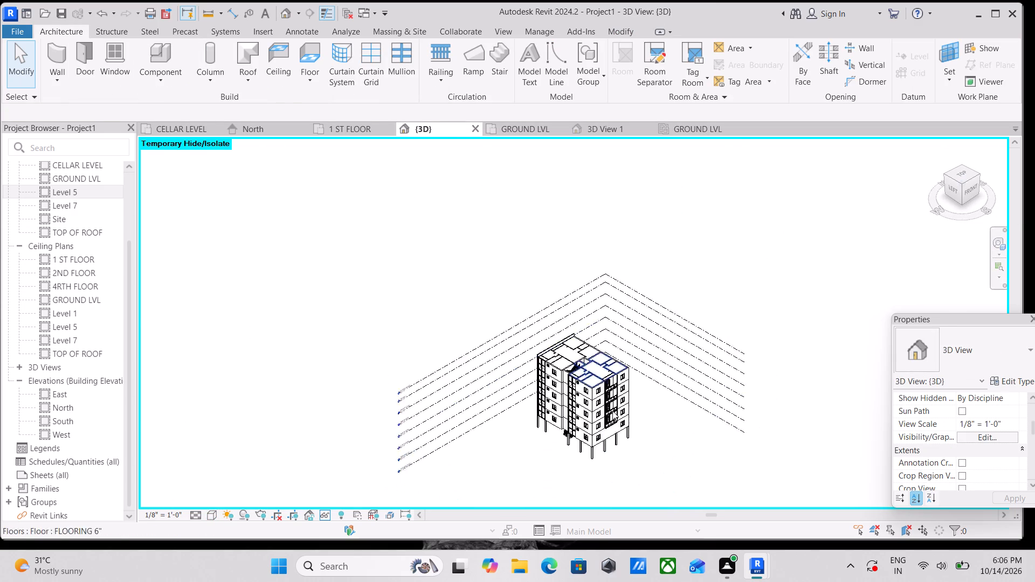
scroll(612, 411, up, 1)
scroll(569, 262, up, 2)
middle_drag(557, 208, 569, 334)
scroll(547, 320, up, 3)
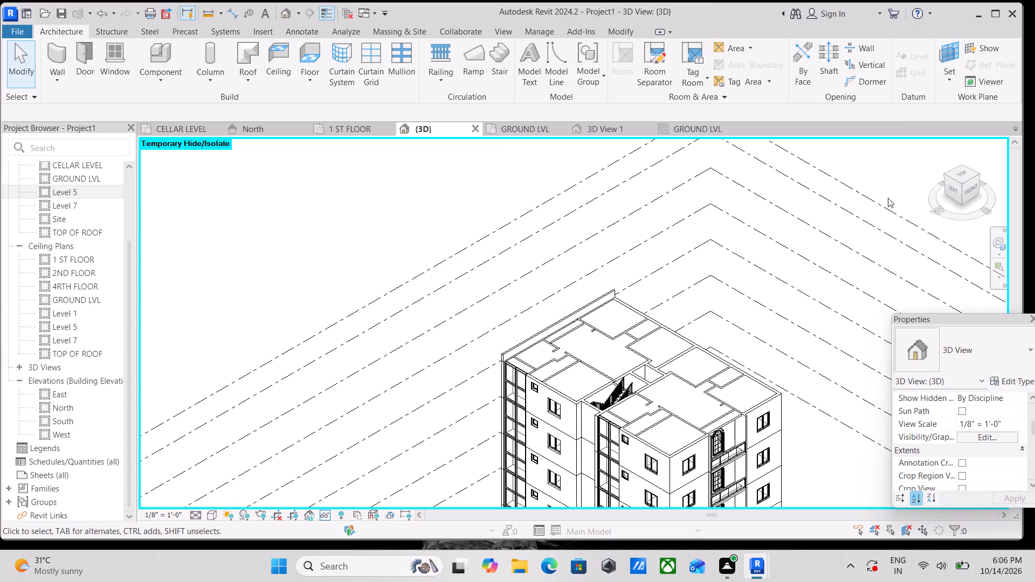
Draw an inner wall 5" on the 5th floor along the building's east edge, from the northeast to the southeast corner, flipped inward.
click(967, 175)
scroll(547, 465, up, 3)
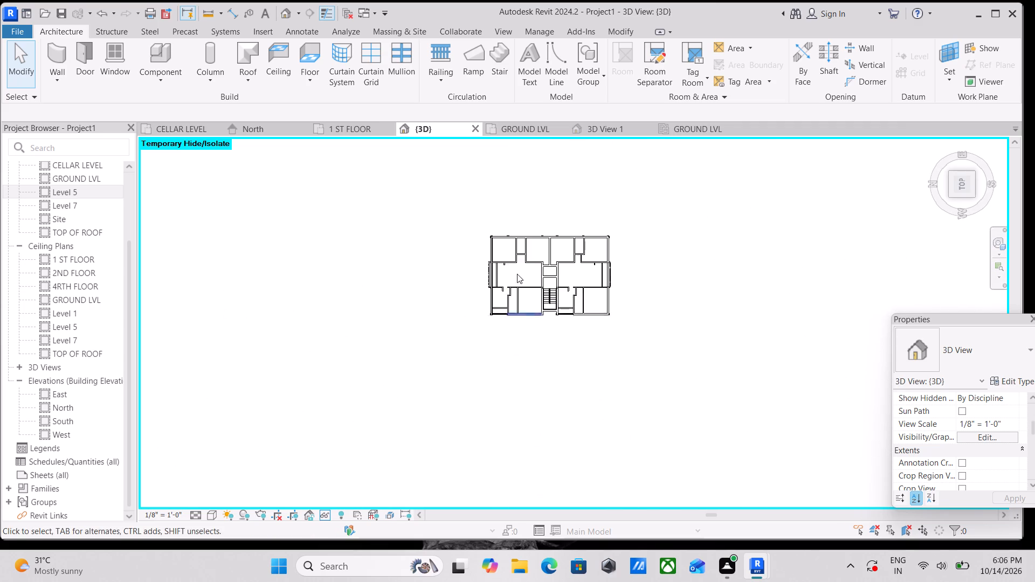
scroll(512, 261, up, 10)
middle_drag(512, 238, 510, 296)
scroll(498, 286, up, 4)
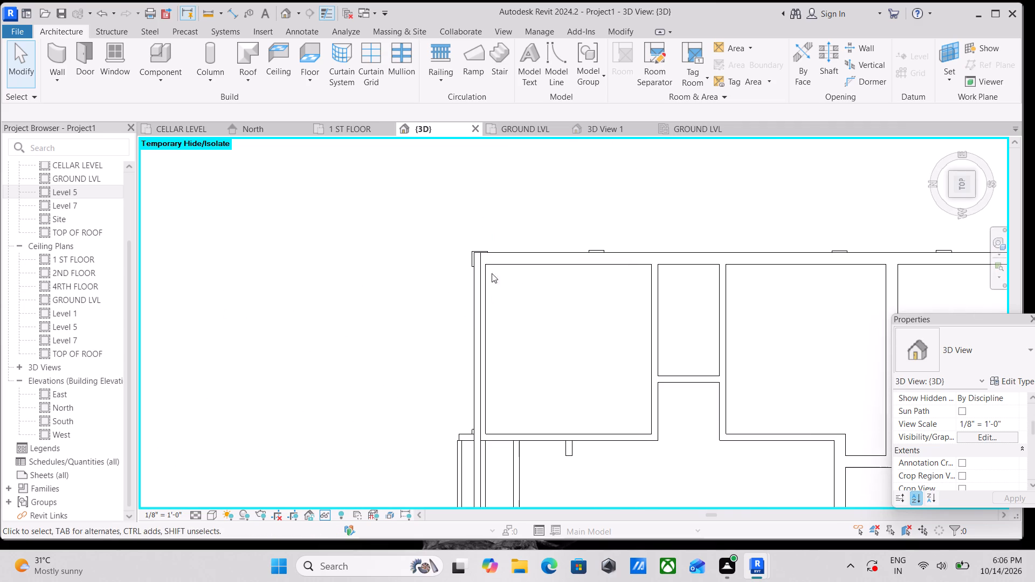
middle_drag(488, 268, 491, 311)
text(WA)
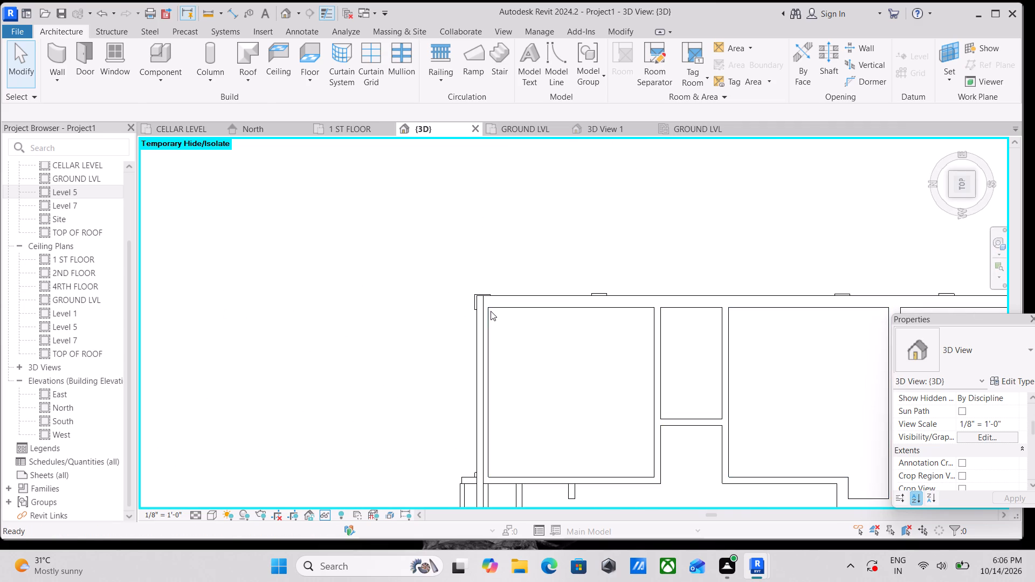
scroll(472, 300, up, 7)
click(482, 287)
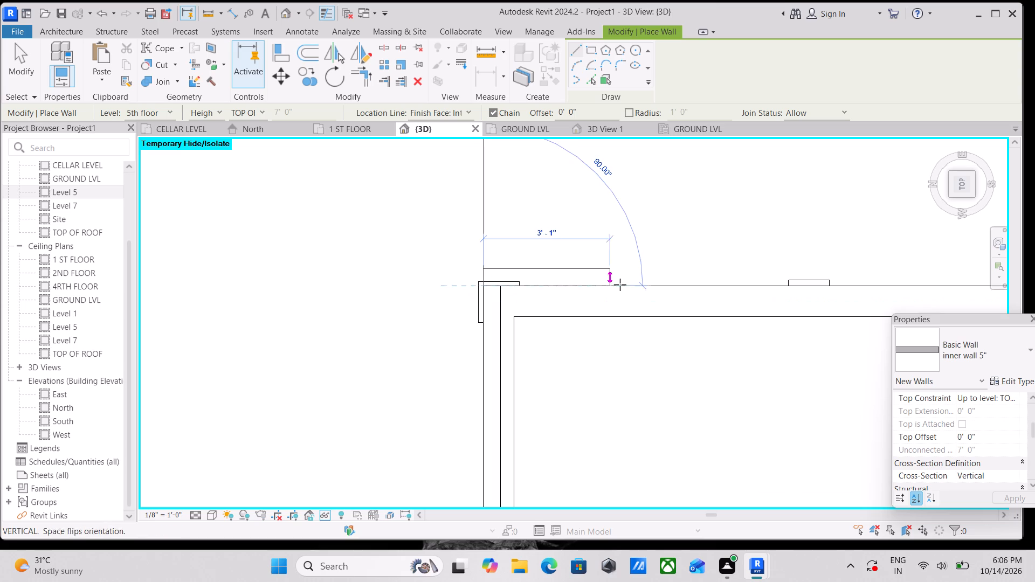
middle_drag(623, 284, 434, 281)
key(space)
scroll(608, 279, down, 2)
middle_drag(609, 280, 183, 280)
middle_drag(389, 276, 384, 278)
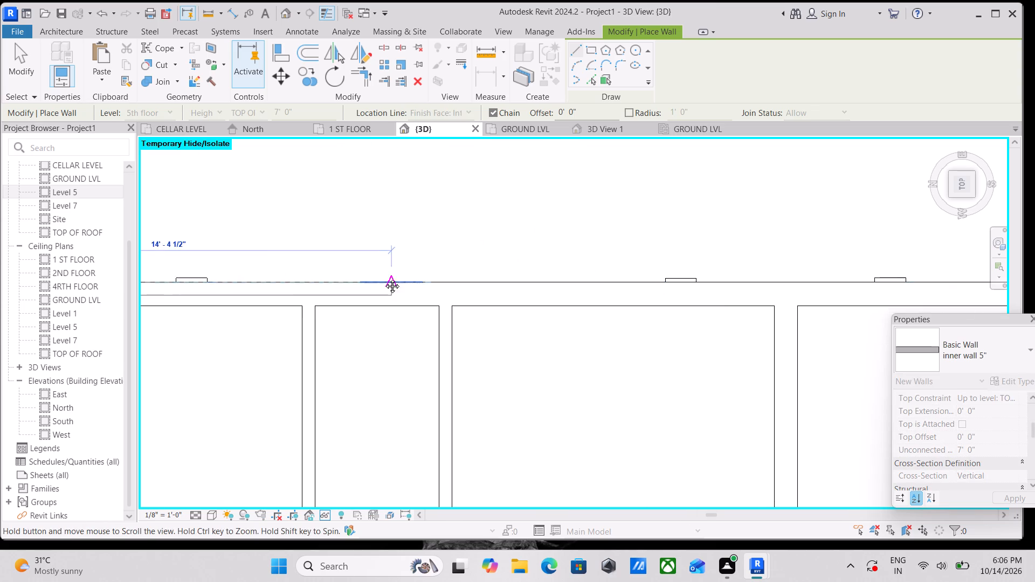
middle_drag(384, 278, 74, 285)
scroll(430, 269, down, 2)
middle_drag(466, 272, 176, 283)
scroll(565, 309, down, 1)
middle_drag(565, 309, 411, 327)
scroll(616, 316, up, 1)
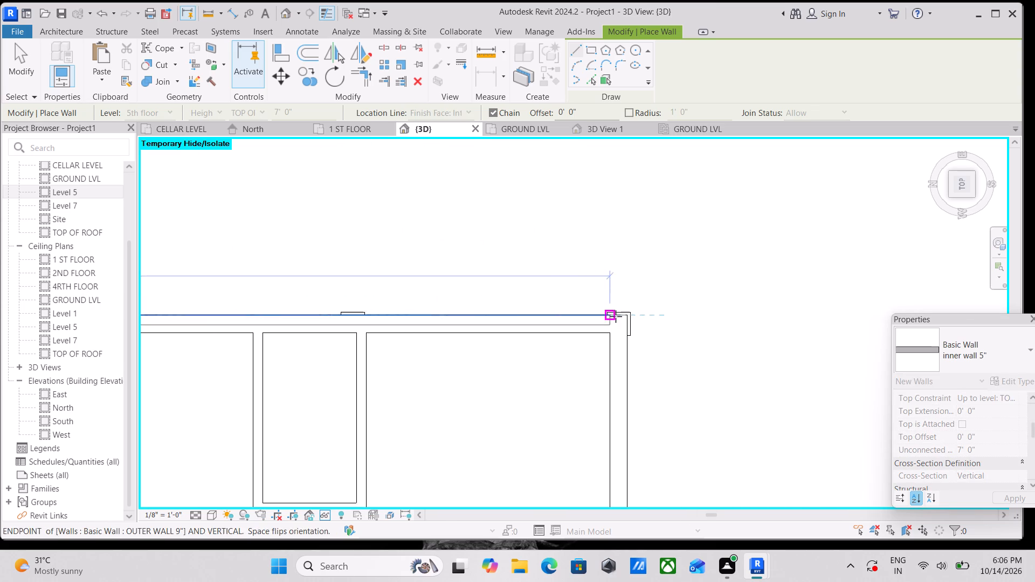
scroll(616, 316, up, 2)
click(632, 315)
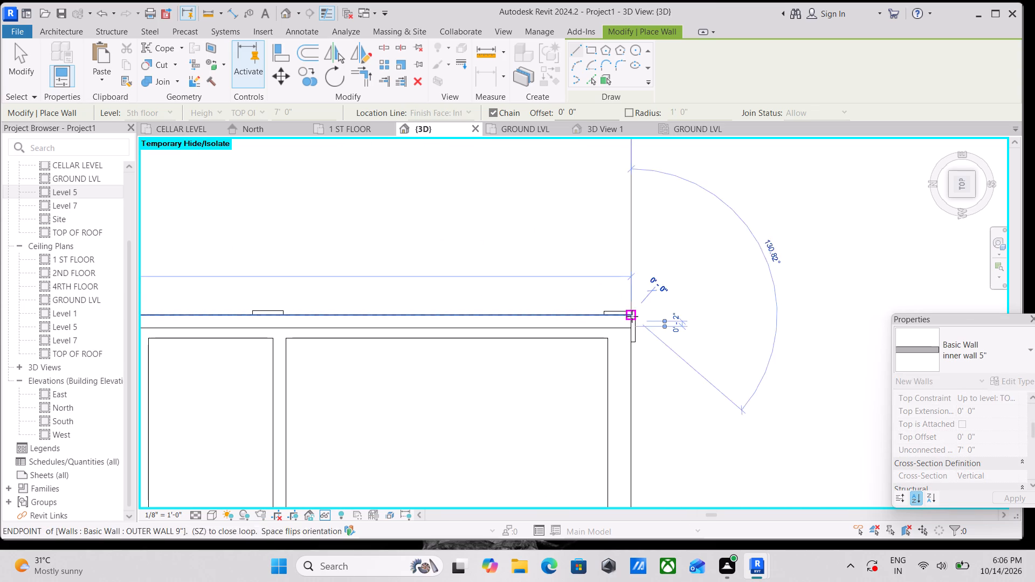
Continue the inner wall 5" along the building's south edge from the southeast corner to the southwest corner.
scroll(627, 361, down, 2)
middle_drag(627, 361, 631, 263)
scroll(633, 425, down, 2)
middle_drag(636, 405, 662, 230)
scroll(668, 281, down, 2)
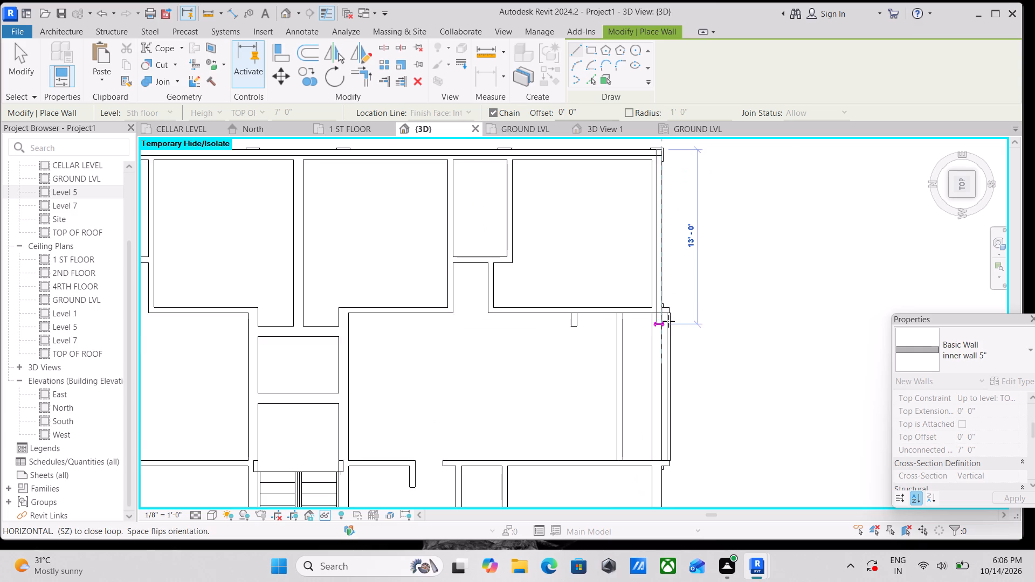
middle_drag(668, 321, 667, 273)
scroll(667, 361, down, 1)
middle_drag(667, 389, 666, 236)
middle_drag(663, 348, 664, 301)
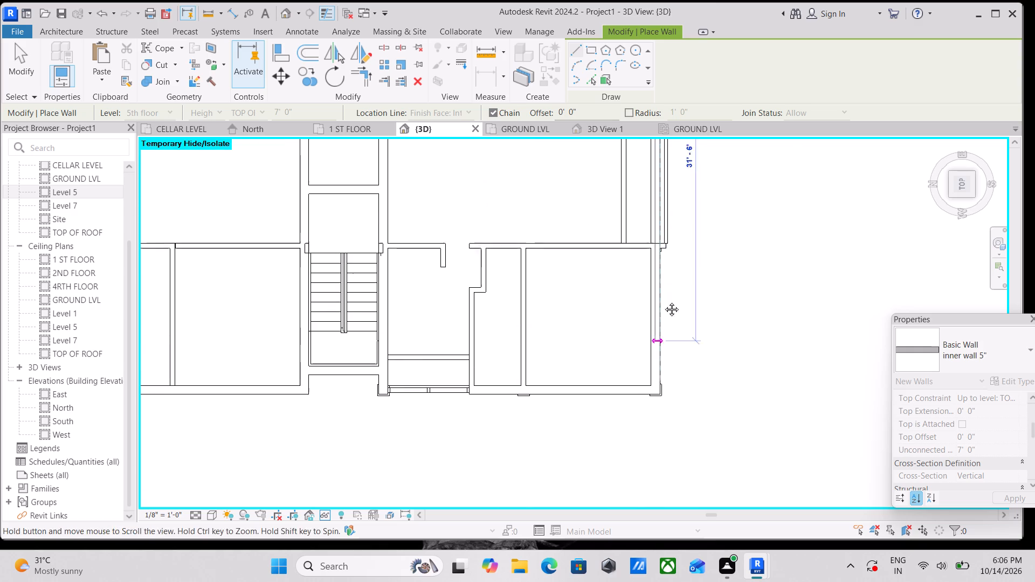
middle_drag(664, 301, 667, 286)
scroll(667, 323, up, 5)
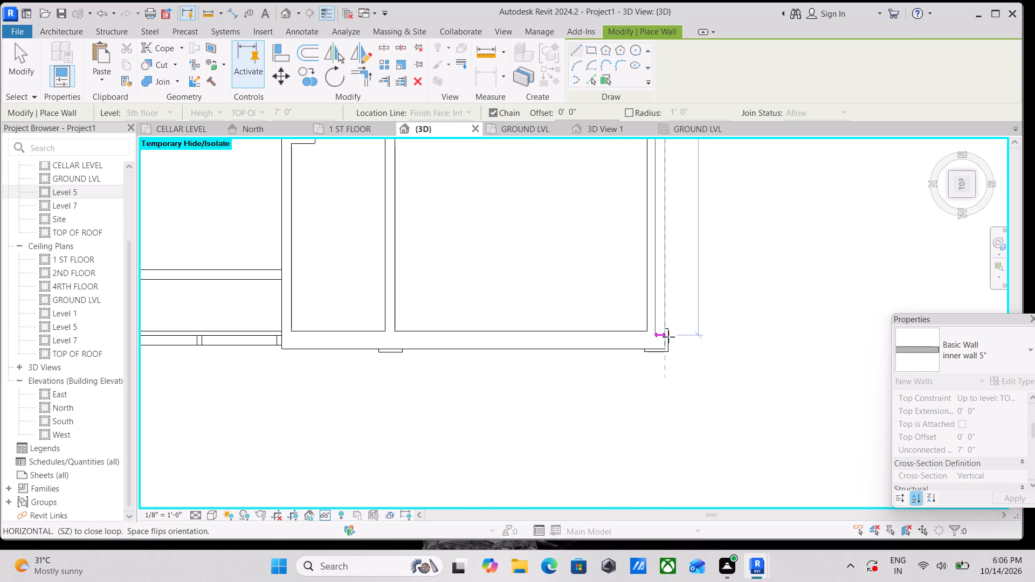
click(667, 345)
Continue the inner wall 5" about 16'-4" along the west edge, from the southwest corner to the balcony opening.
scroll(578, 349, down, 2)
middle_drag(578, 349, 705, 331)
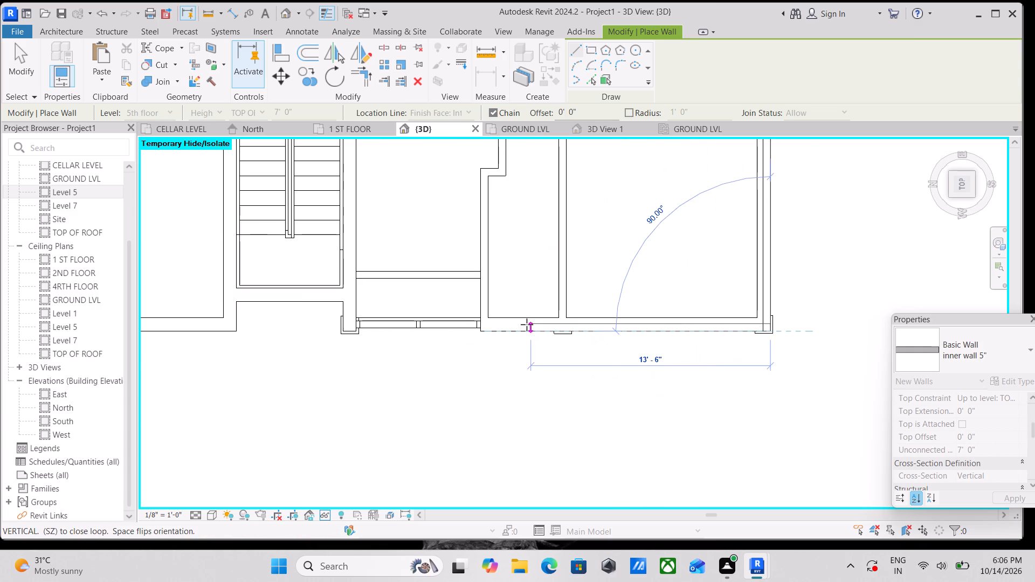
scroll(518, 327, down, 1)
middle_drag(518, 327, 664, 326)
scroll(641, 331, up, 2)
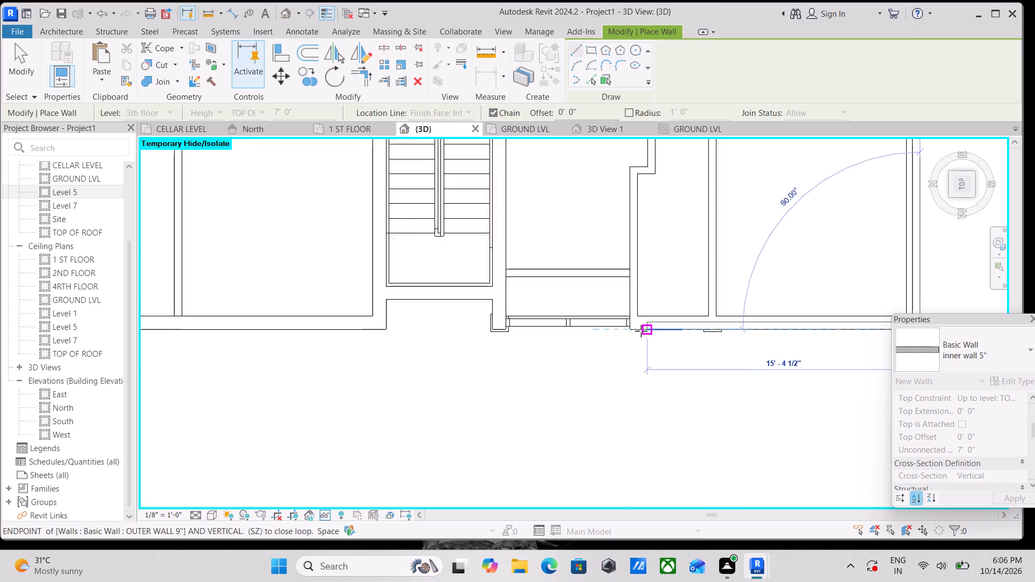
scroll(641, 331, up, 1)
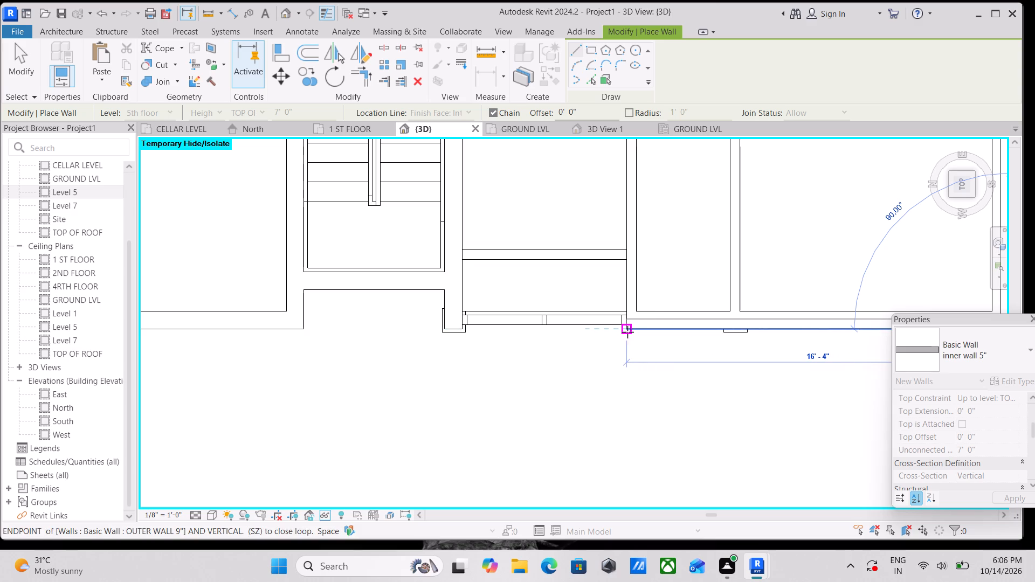
click(627, 332)
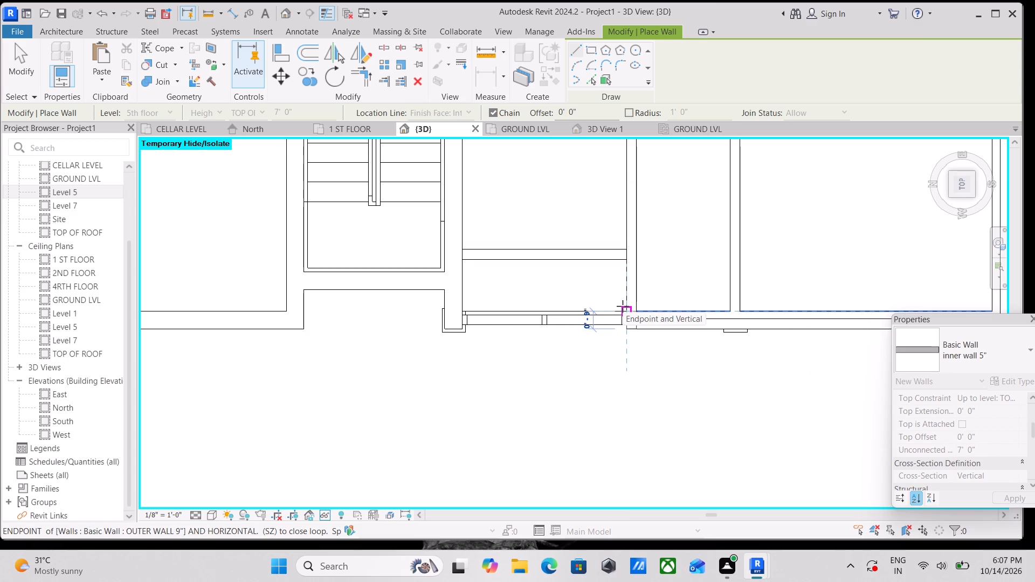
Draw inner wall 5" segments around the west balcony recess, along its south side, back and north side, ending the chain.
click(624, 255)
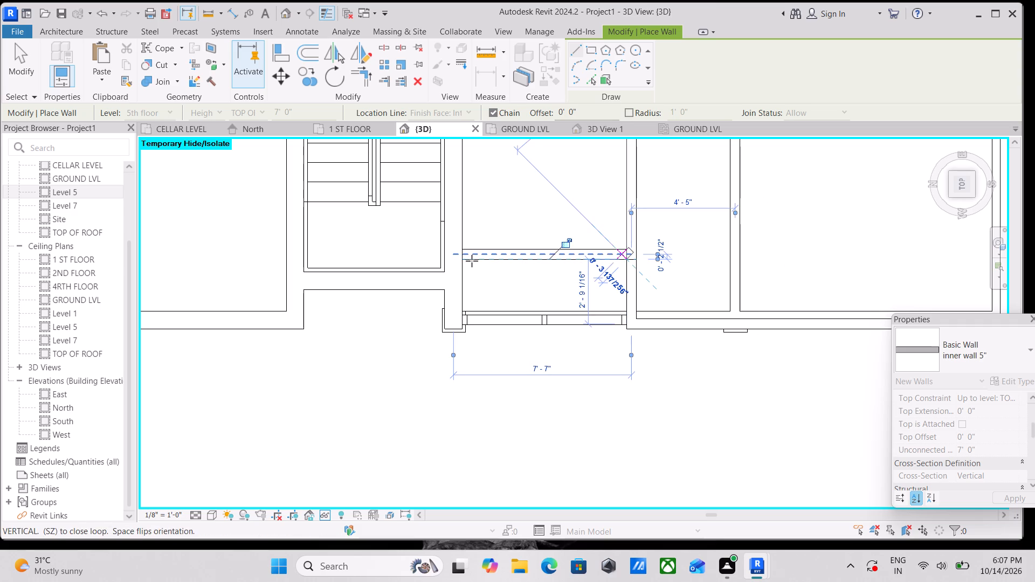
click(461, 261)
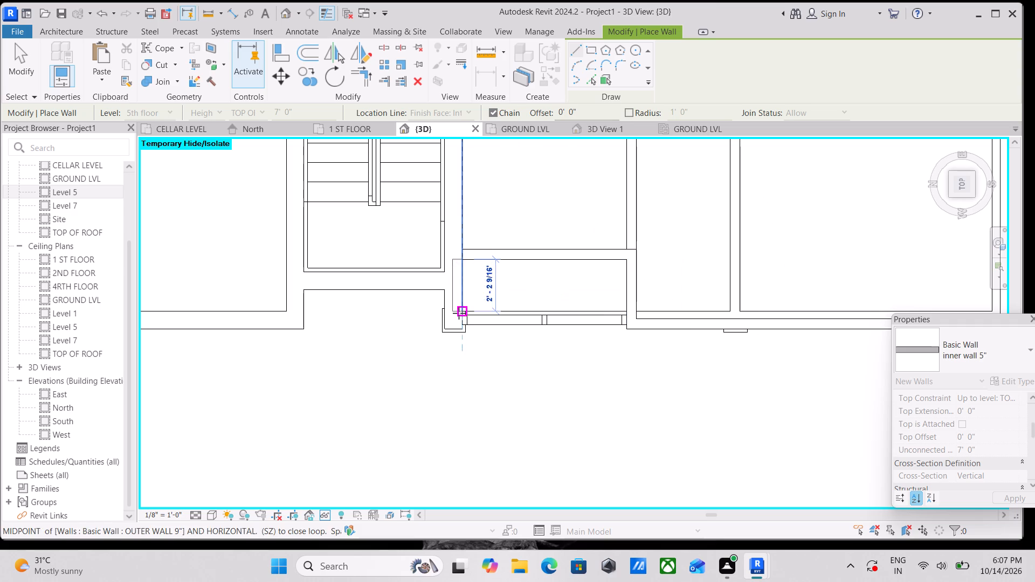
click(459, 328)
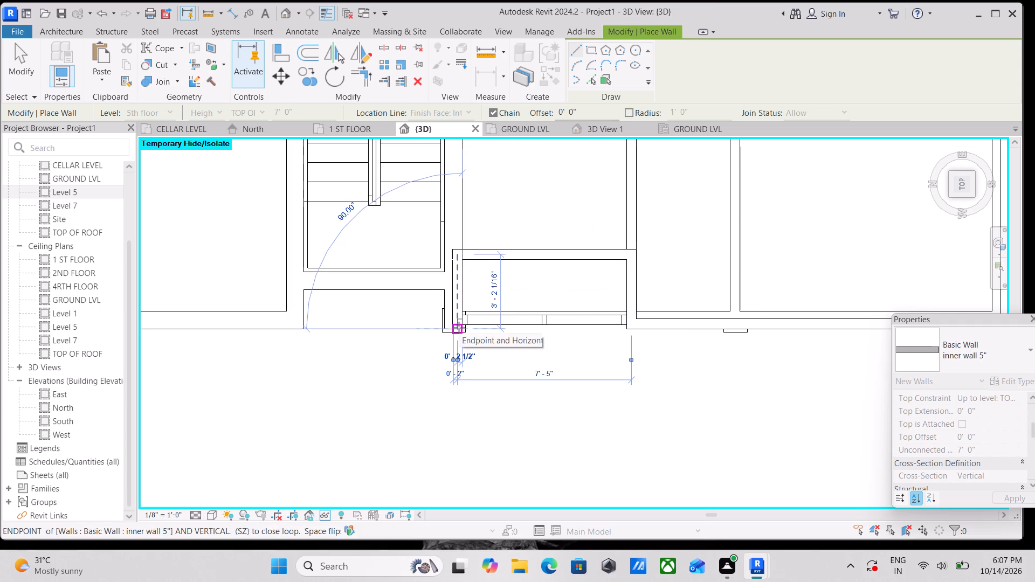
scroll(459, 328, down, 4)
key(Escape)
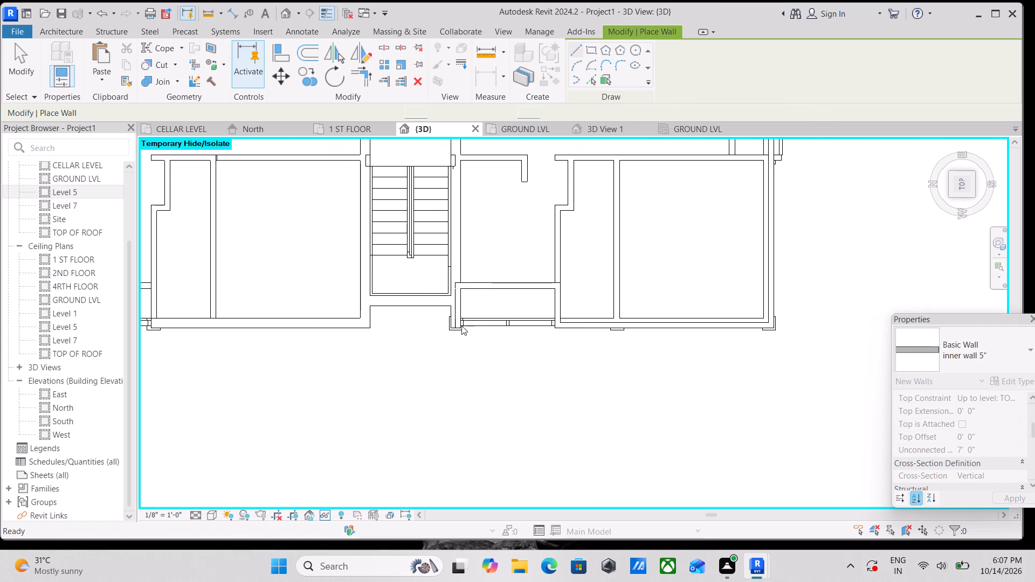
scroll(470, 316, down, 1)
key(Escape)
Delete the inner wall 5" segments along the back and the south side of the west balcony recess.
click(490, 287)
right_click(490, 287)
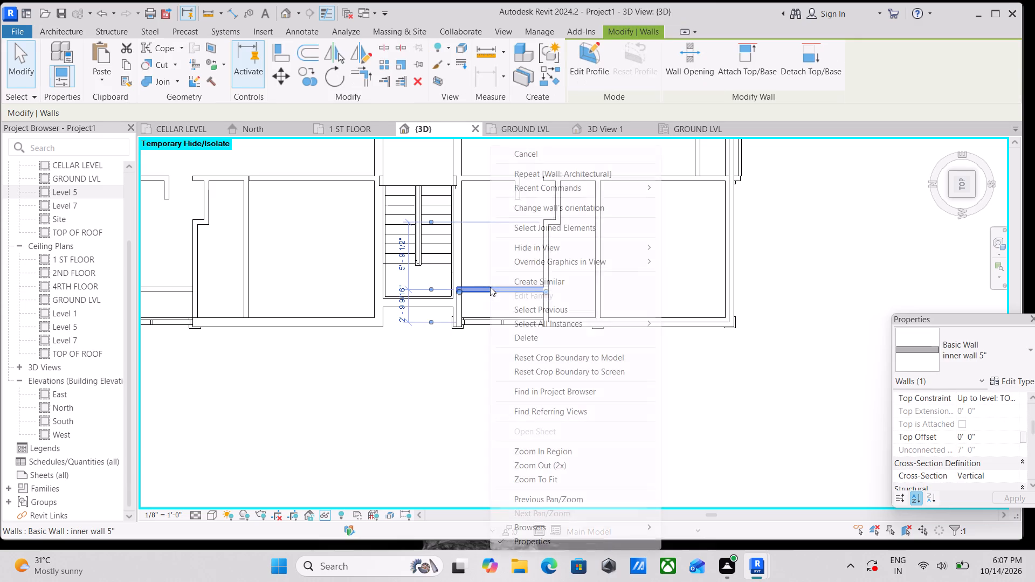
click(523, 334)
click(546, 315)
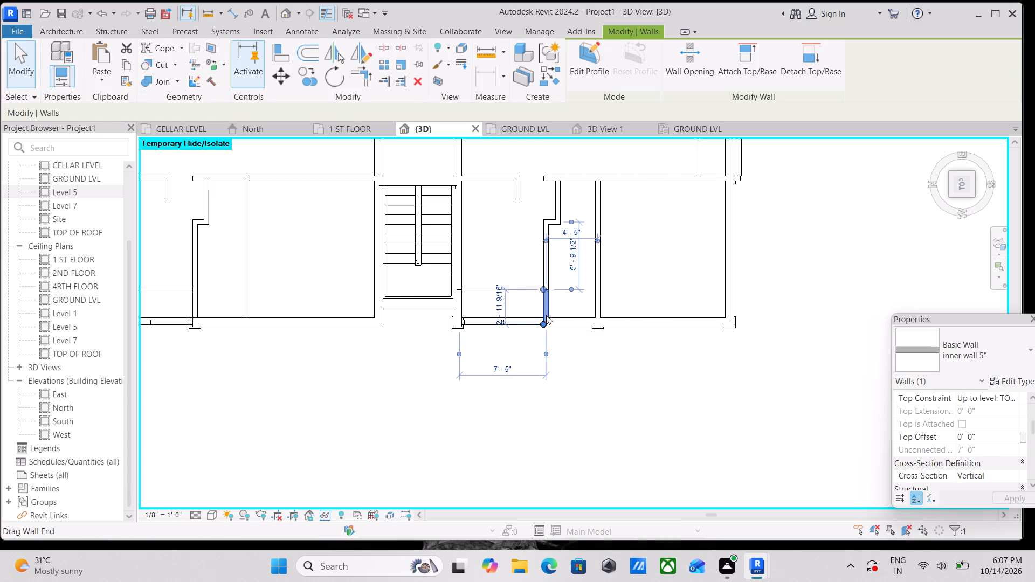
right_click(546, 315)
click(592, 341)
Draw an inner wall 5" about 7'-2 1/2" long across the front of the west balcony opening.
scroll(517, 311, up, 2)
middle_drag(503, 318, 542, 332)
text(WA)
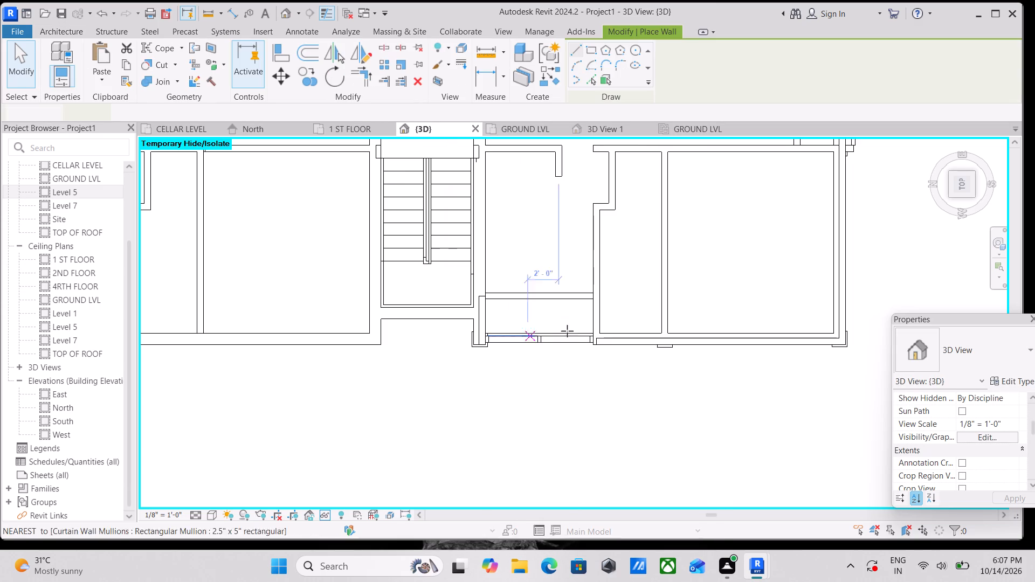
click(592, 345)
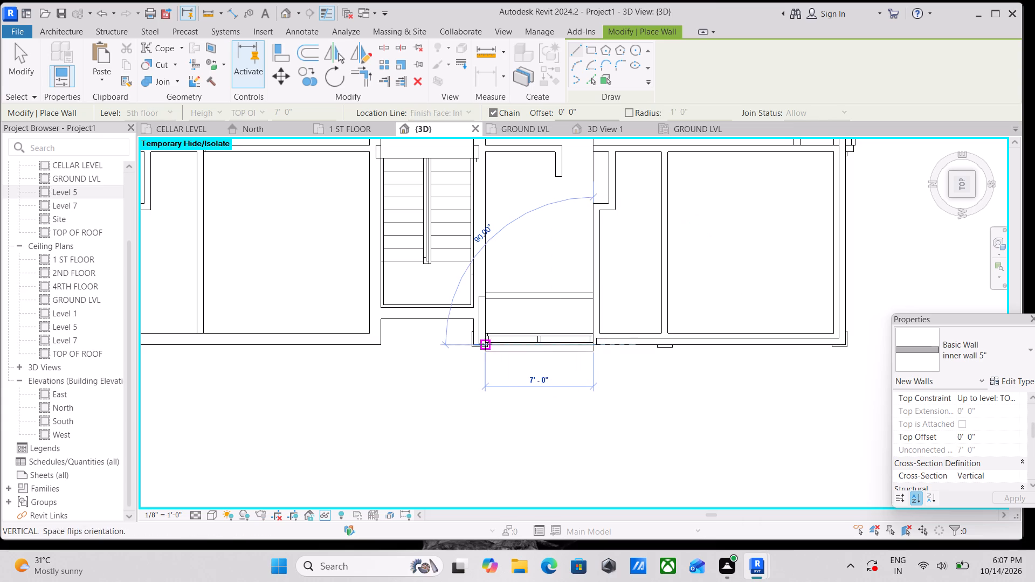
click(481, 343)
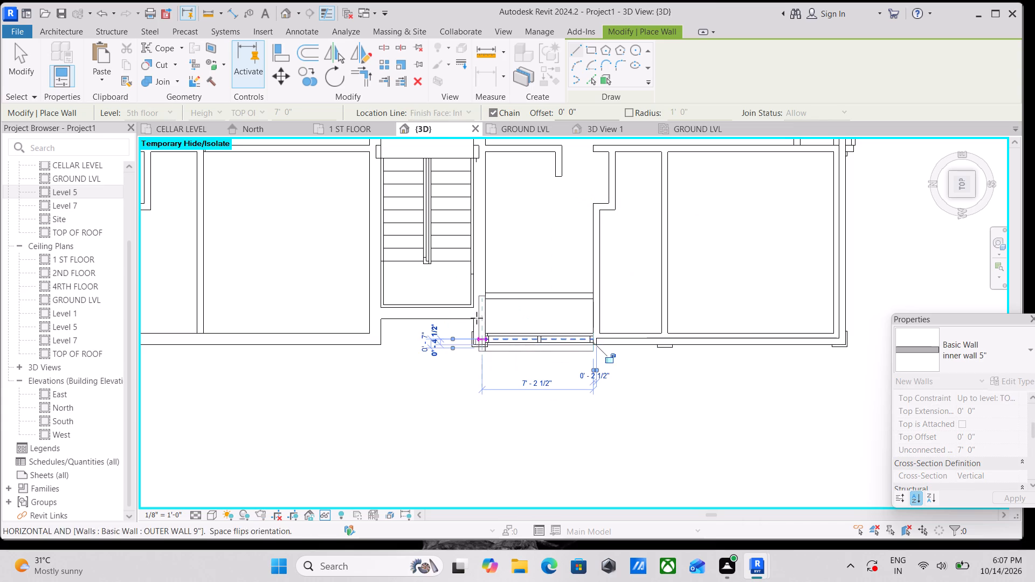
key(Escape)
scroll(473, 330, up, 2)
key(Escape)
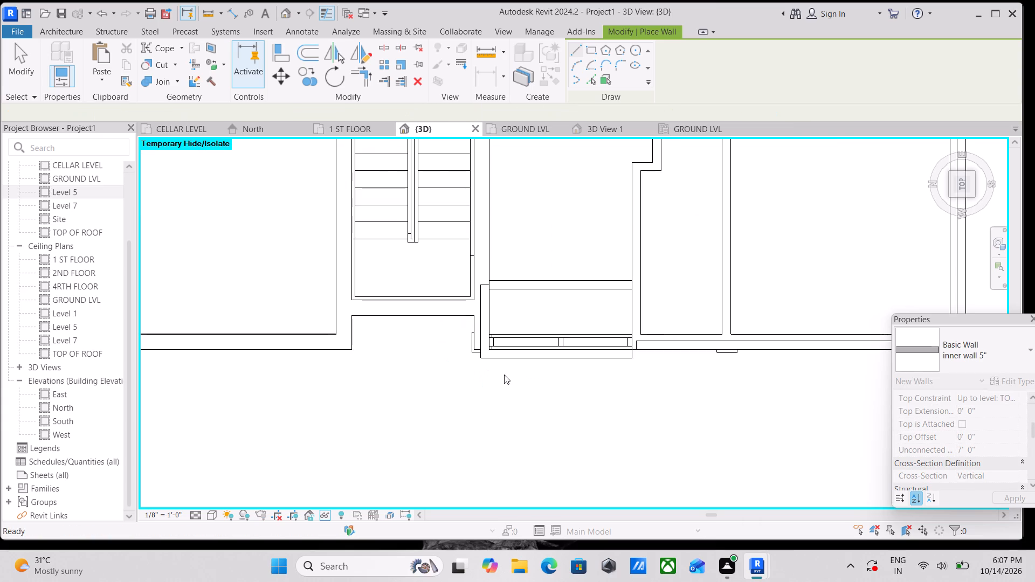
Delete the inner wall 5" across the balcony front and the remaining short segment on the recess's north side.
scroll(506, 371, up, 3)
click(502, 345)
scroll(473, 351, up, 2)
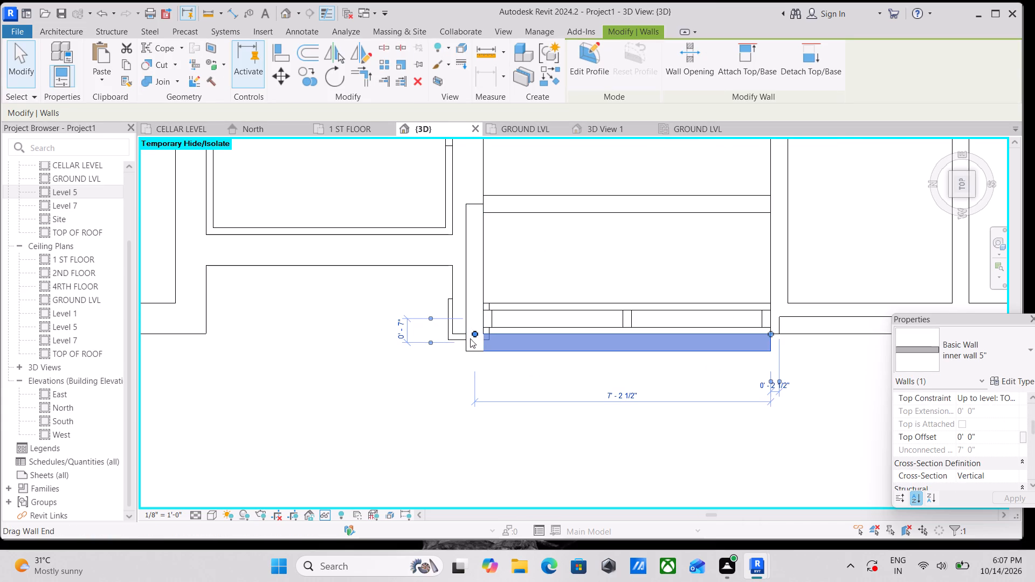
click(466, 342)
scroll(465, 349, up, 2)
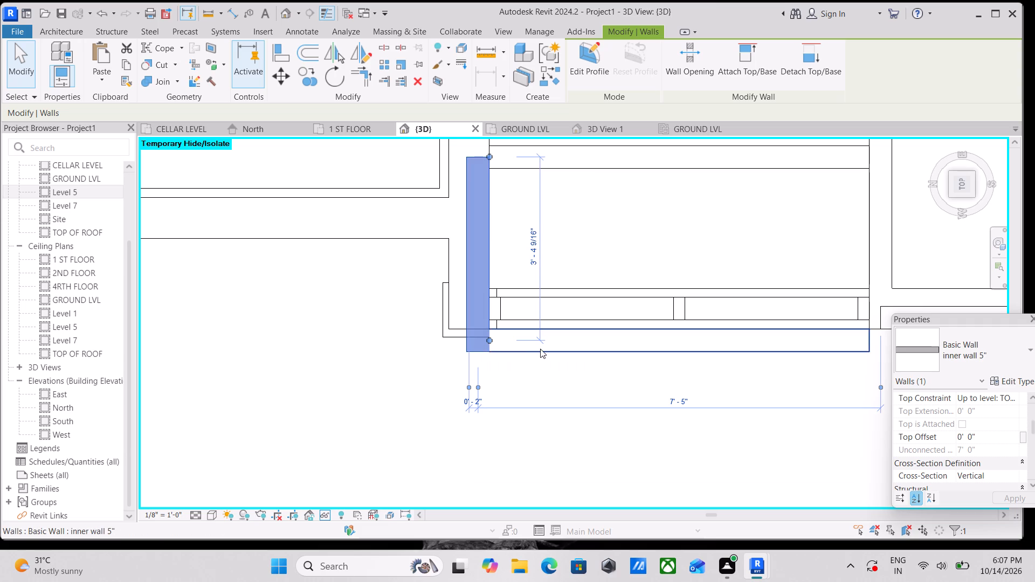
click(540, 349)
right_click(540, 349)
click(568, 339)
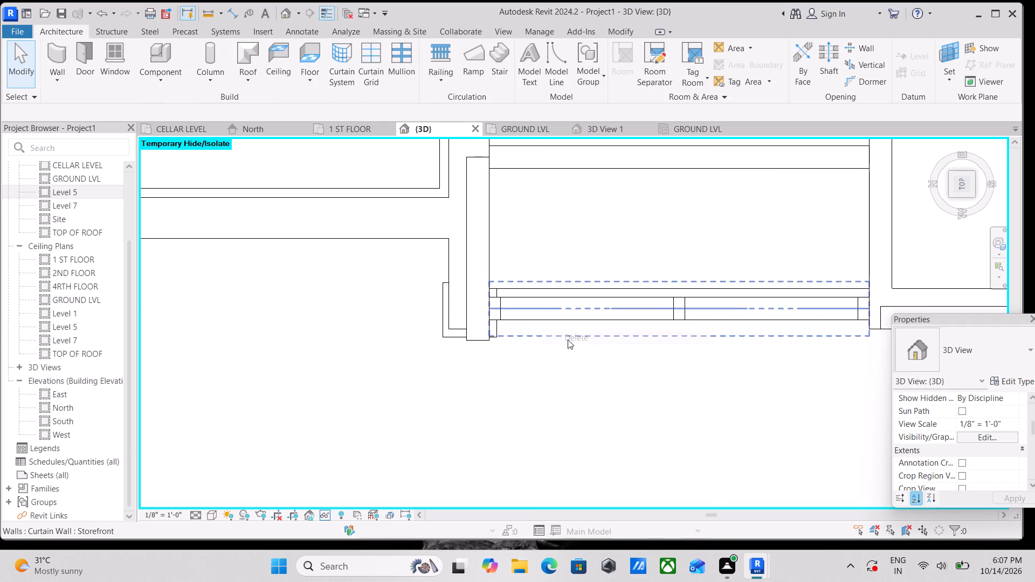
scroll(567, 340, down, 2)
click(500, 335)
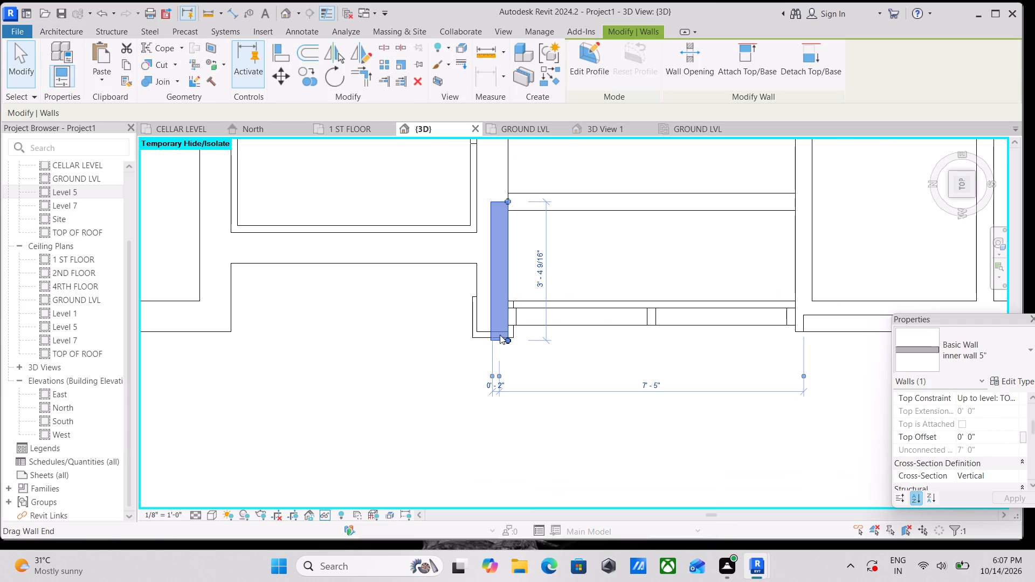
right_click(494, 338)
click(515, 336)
Examine the west parapet wall's end beside the balcony opening.
scroll(515, 336, down, 4)
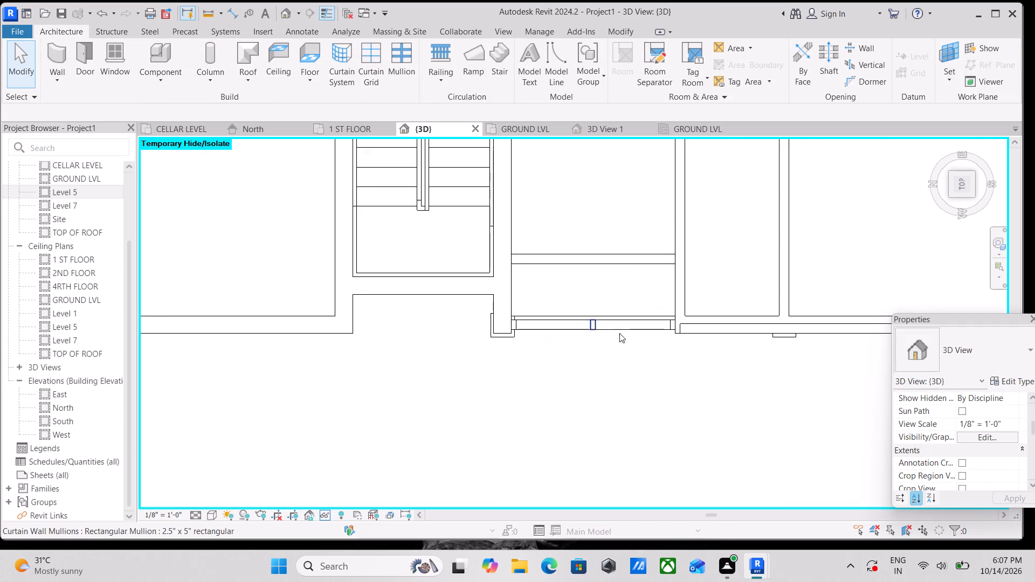
scroll(634, 335, down, 1)
middle_drag(634, 335, 619, 352)
click(682, 345)
scroll(682, 345, up, 3)
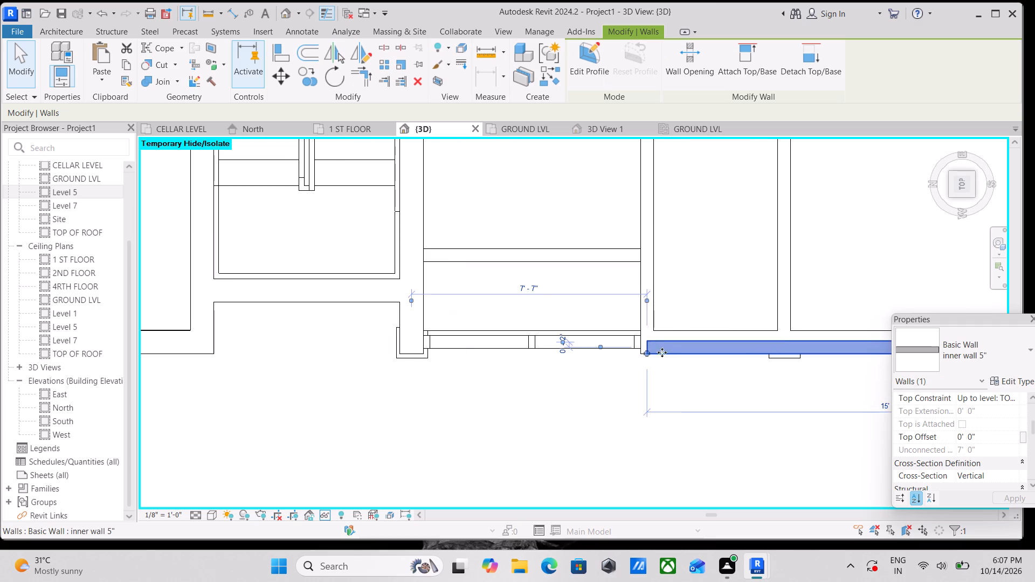
middle_drag(655, 355, 685, 355)
scroll(653, 357, up, 3)
scroll(654, 357, down, 3)
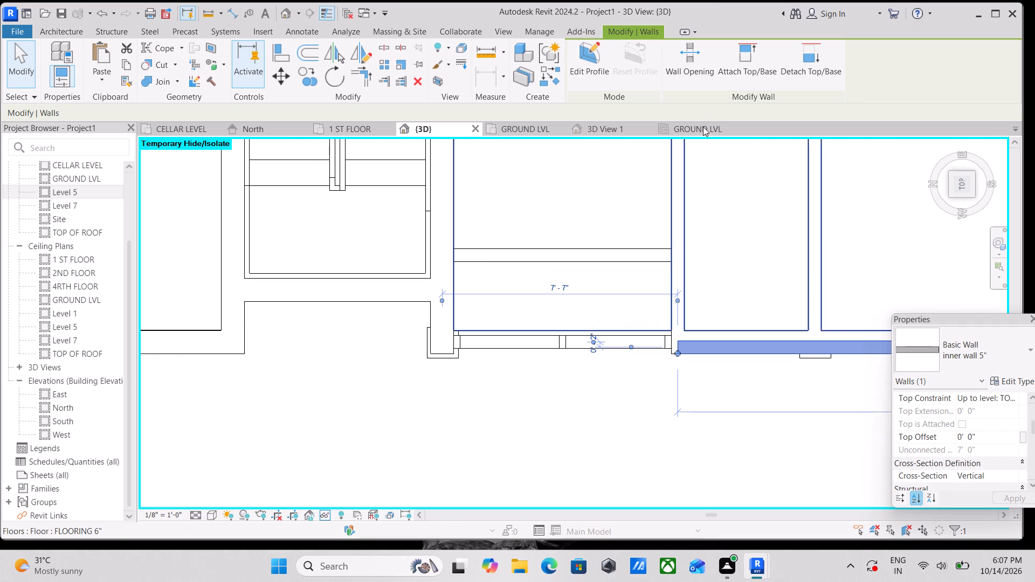
Set the top constraint of the south parapet wall above the arched-door balconies to Unconnected.
click(976, 195)
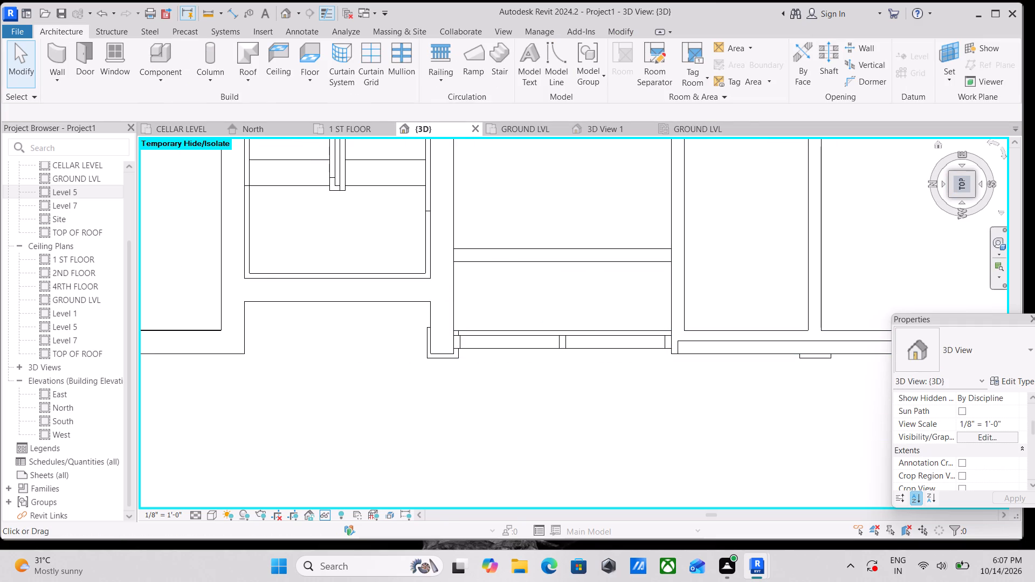
click(974, 195)
scroll(688, 299, up, 3)
scroll(603, 288, up, 3)
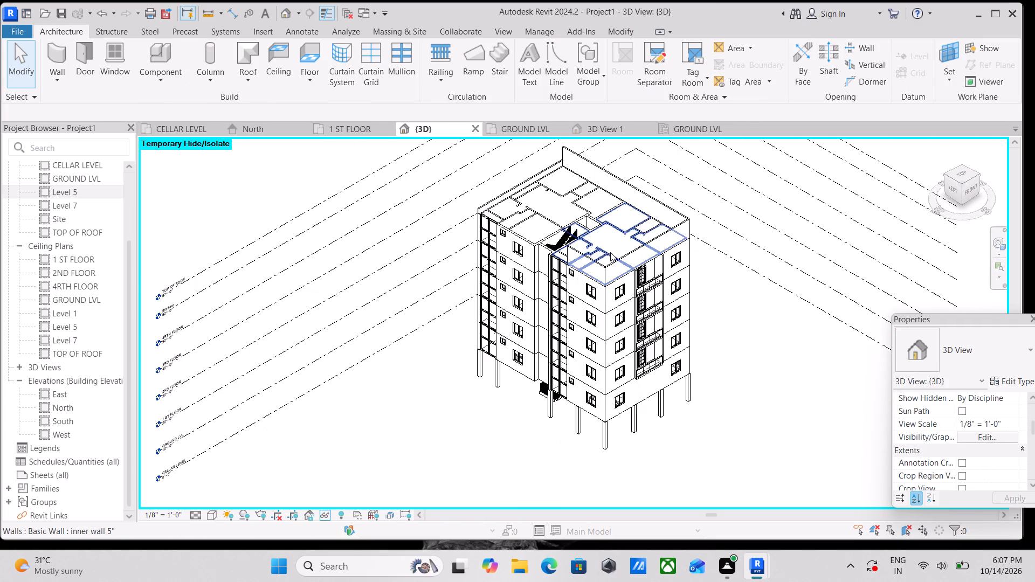
scroll(602, 247, up, 2)
key(Escape)
click(611, 274)
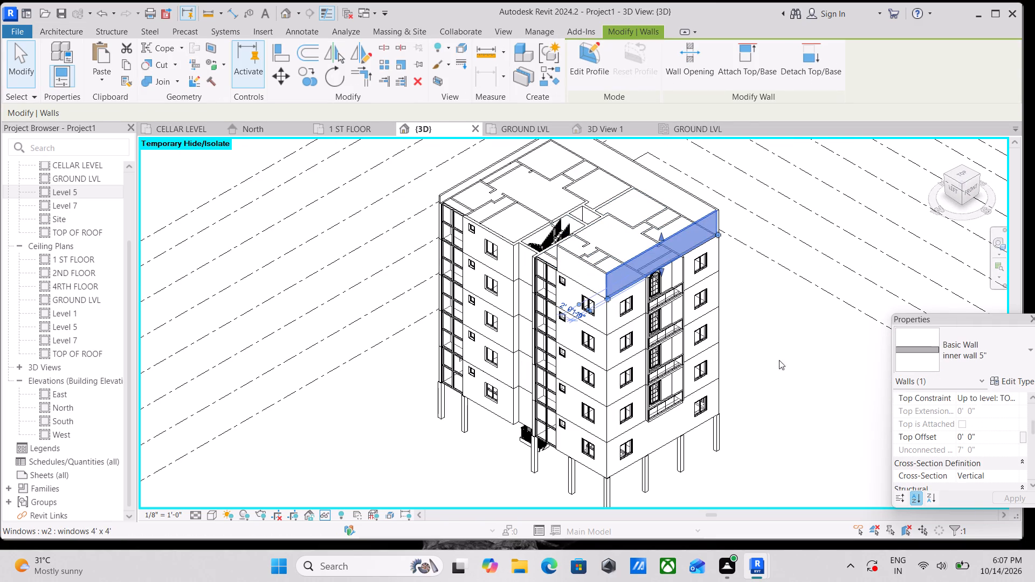
scroll(942, 446, down, 2)
scroll(947, 445, up, 2)
scroll(988, 433, up, 2)
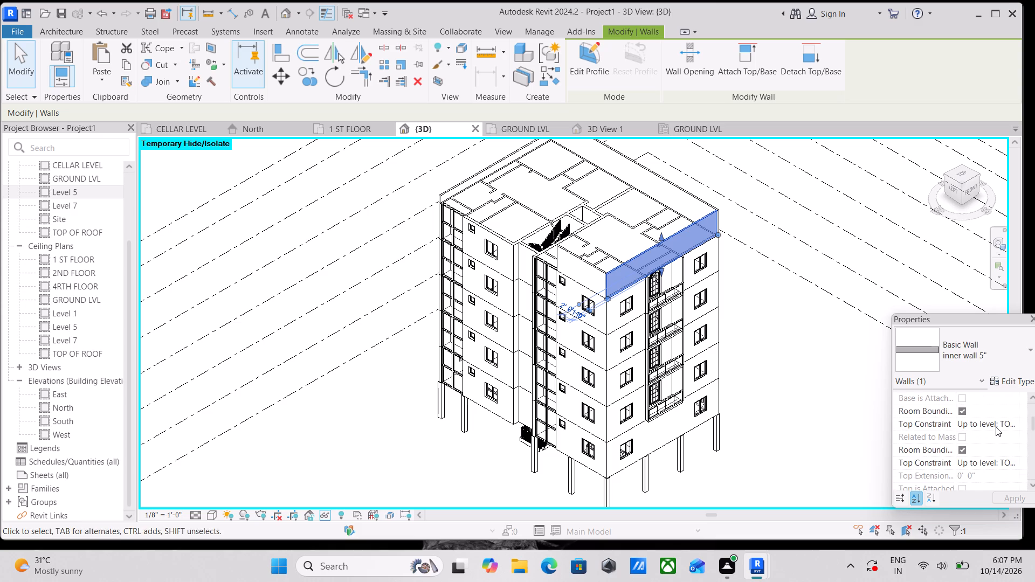
scroll(996, 427, down, 5)
scroll(996, 429, up, 2)
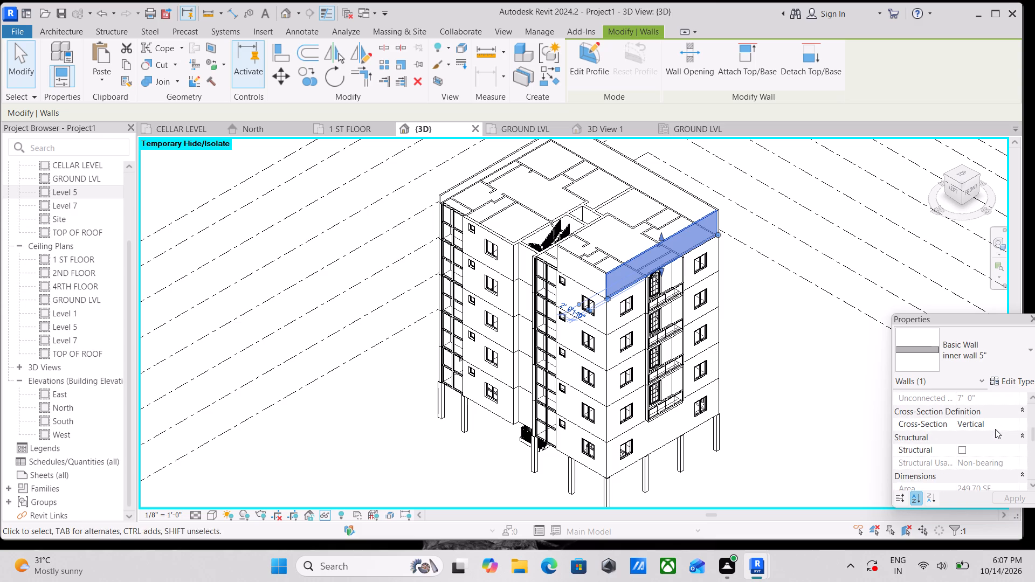
scroll(971, 447, down, 3)
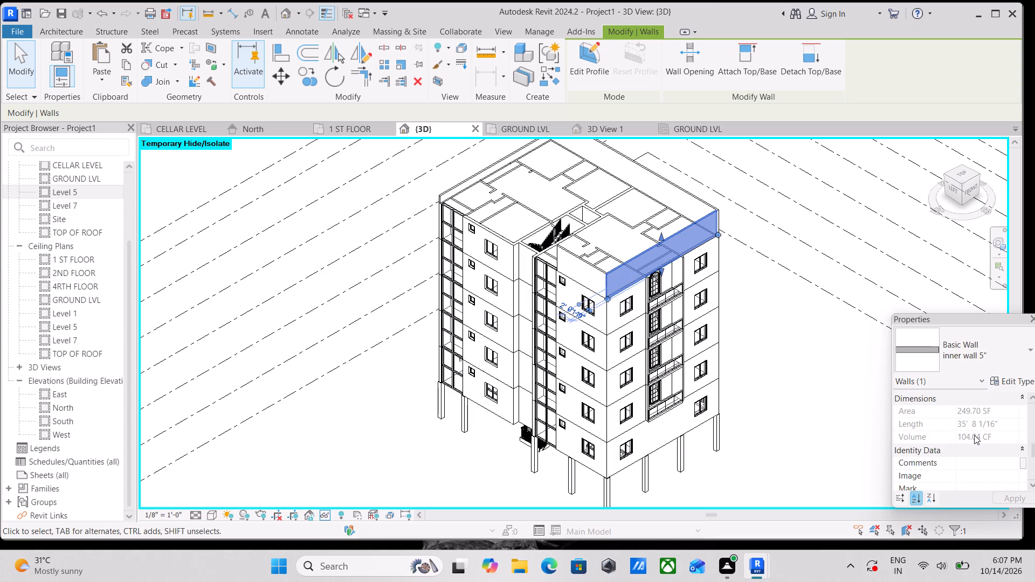
scroll(957, 446, down, 3)
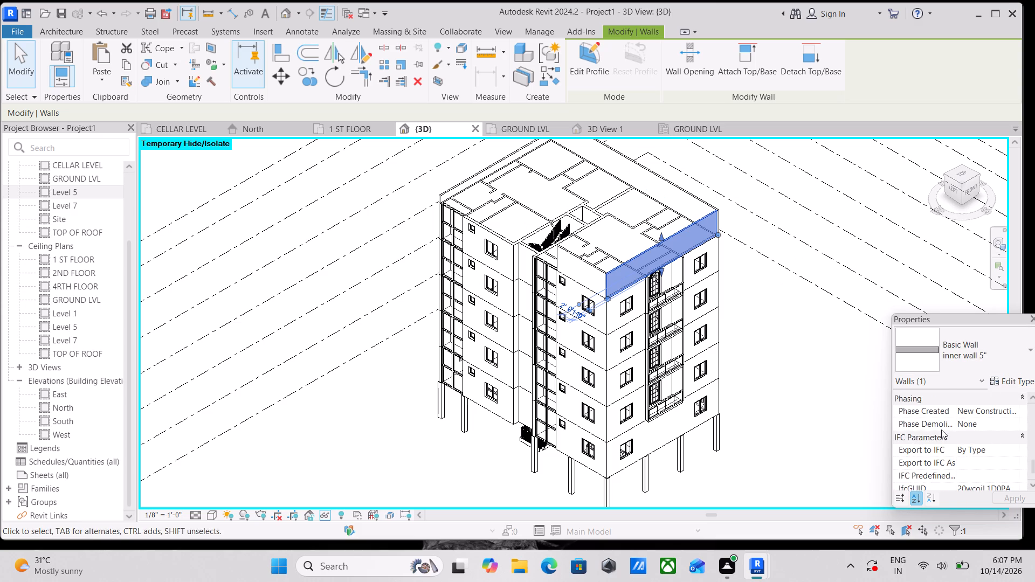
scroll(964, 449, up, 2)
scroll(965, 446, down, 3)
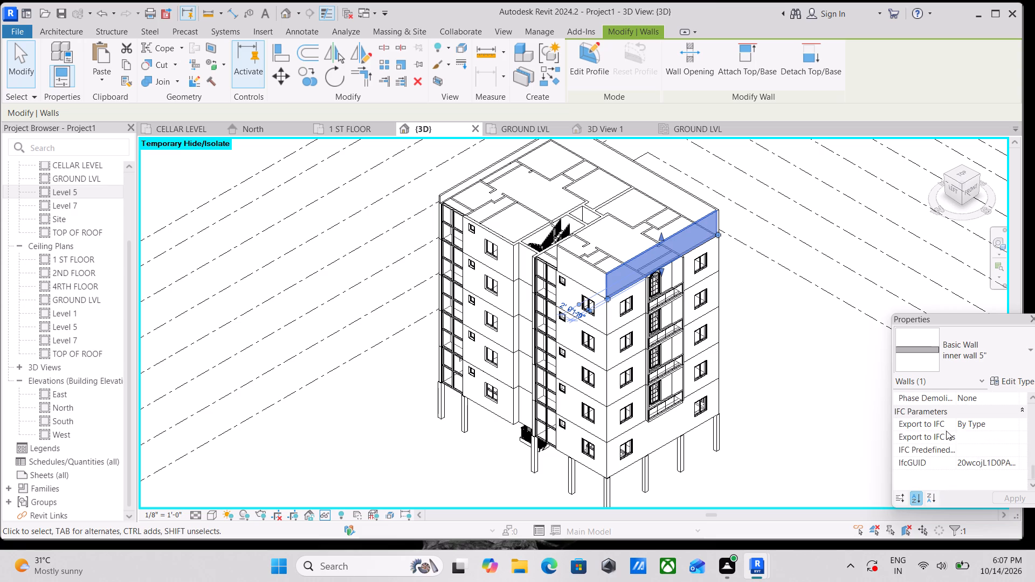
scroll(946, 431, up, 3)
scroll(1020, 457, up, 7)
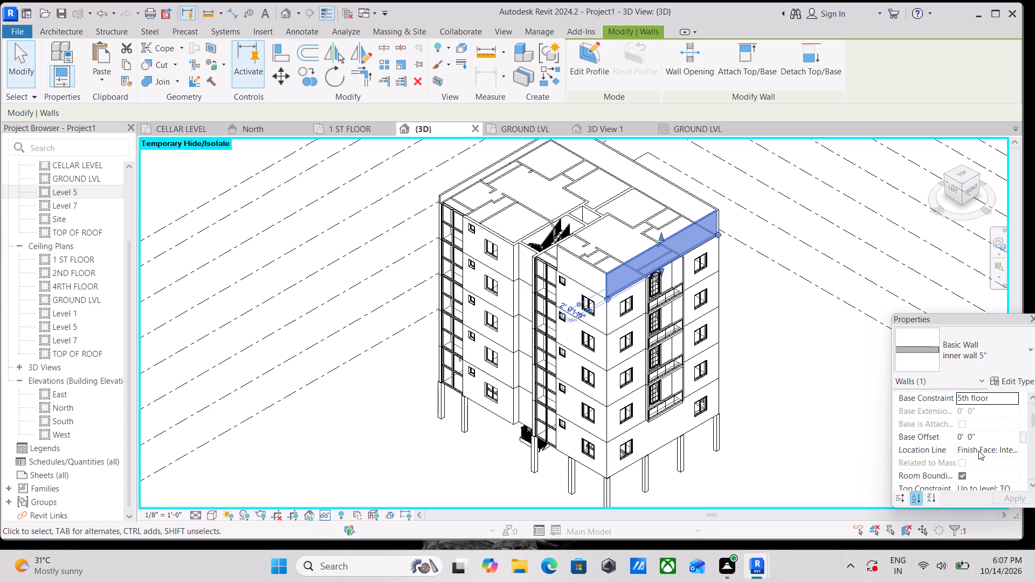
scroll(1017, 444, down, 1)
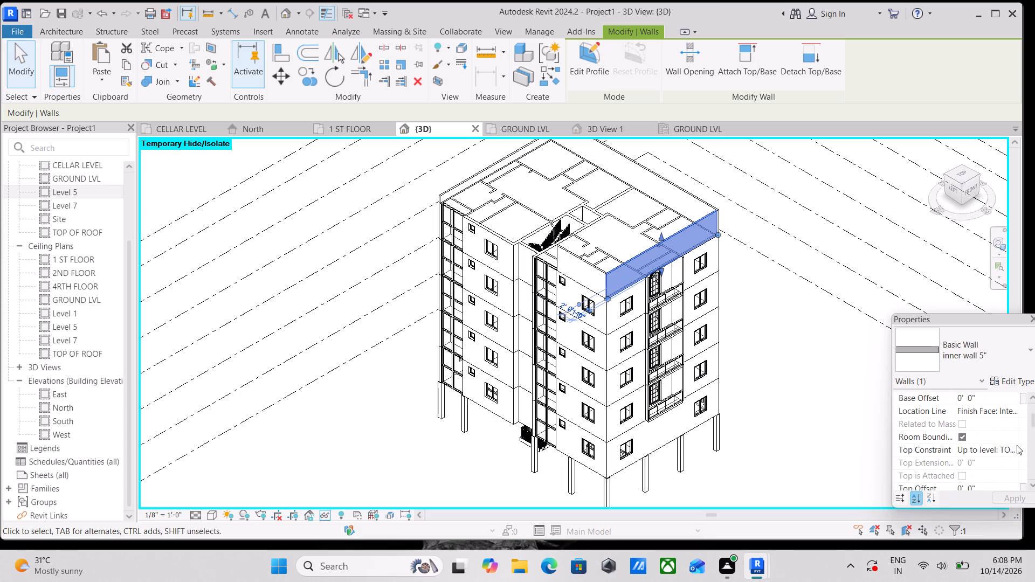
click(1013, 449)
scroll(956, 480, up, 3)
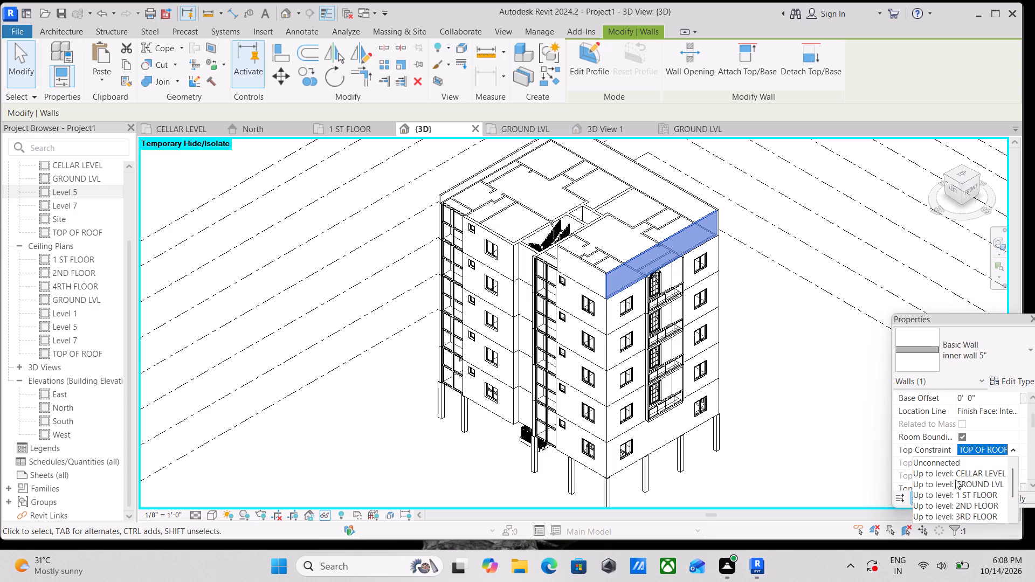
scroll(955, 480, up, 3)
click(948, 463)
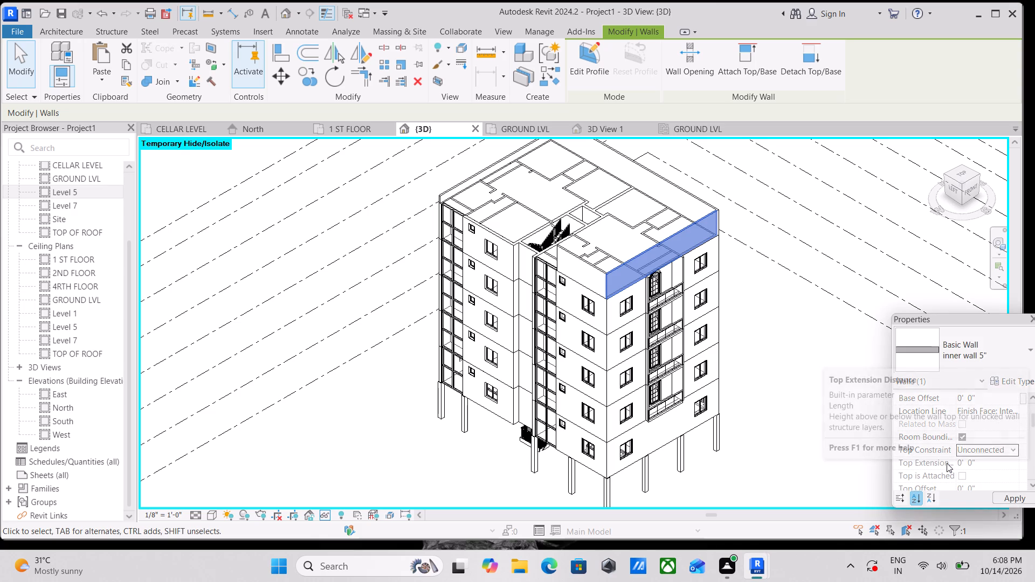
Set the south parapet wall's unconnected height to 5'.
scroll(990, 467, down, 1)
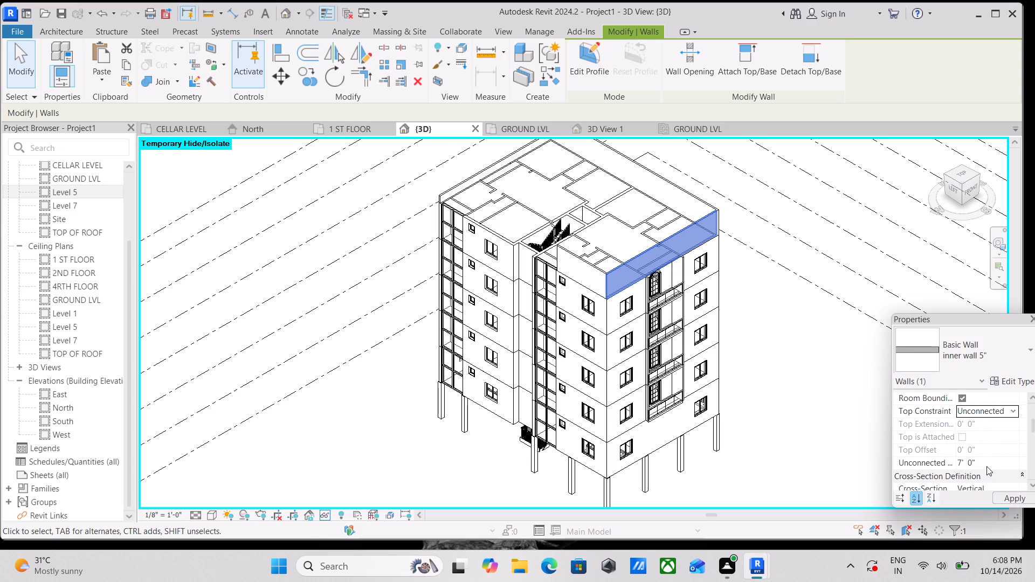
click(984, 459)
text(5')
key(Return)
Set the top constraint of the short west parapet wall at the southwest corner to Unconnected.
click(582, 265)
scroll(976, 456, down, 2)
scroll(976, 456, up, 1)
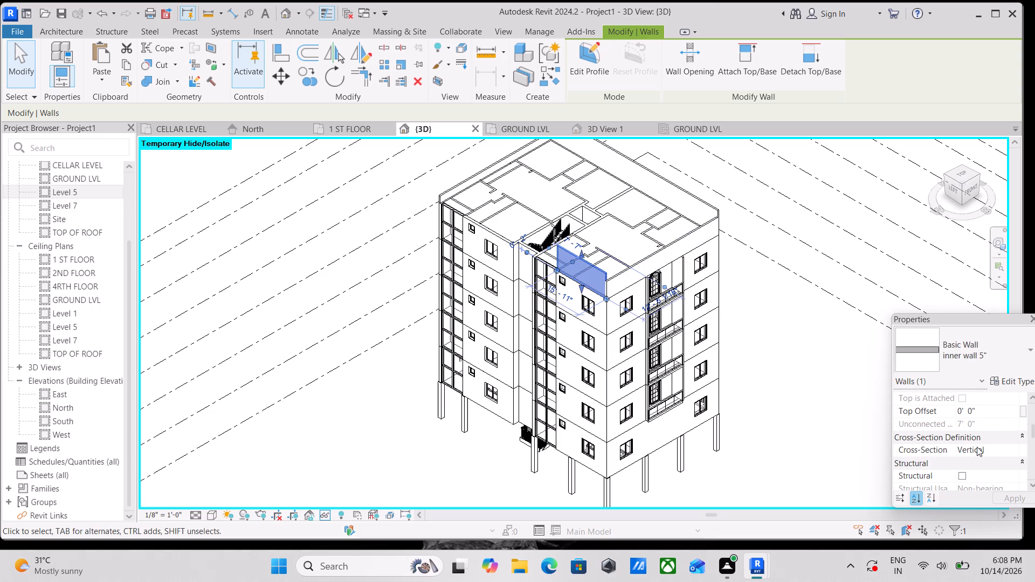
scroll(979, 428, up, 2)
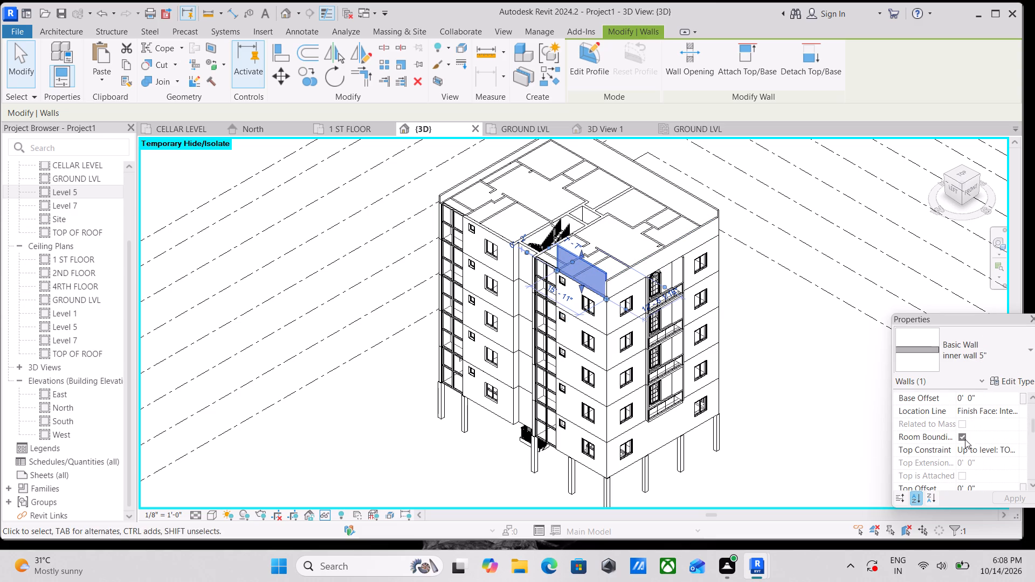
click(1015, 449)
scroll(955, 463, up, 4)
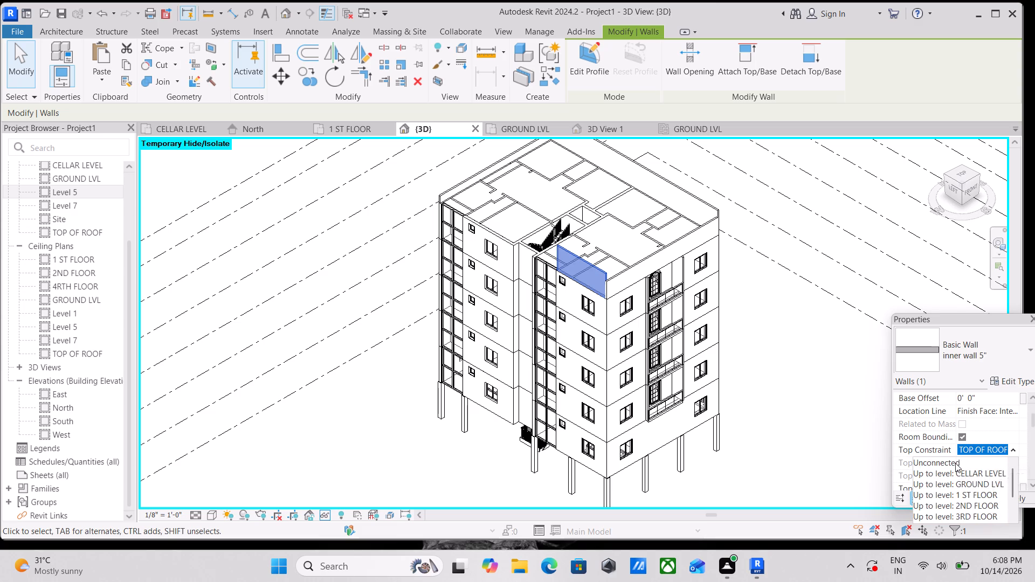
scroll(955, 463, up, 3)
click(955, 463)
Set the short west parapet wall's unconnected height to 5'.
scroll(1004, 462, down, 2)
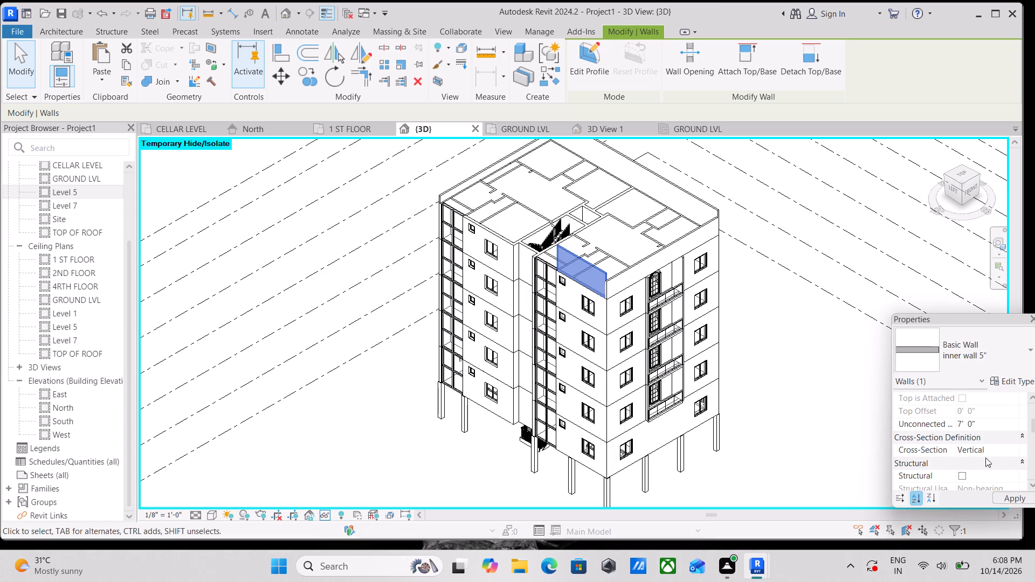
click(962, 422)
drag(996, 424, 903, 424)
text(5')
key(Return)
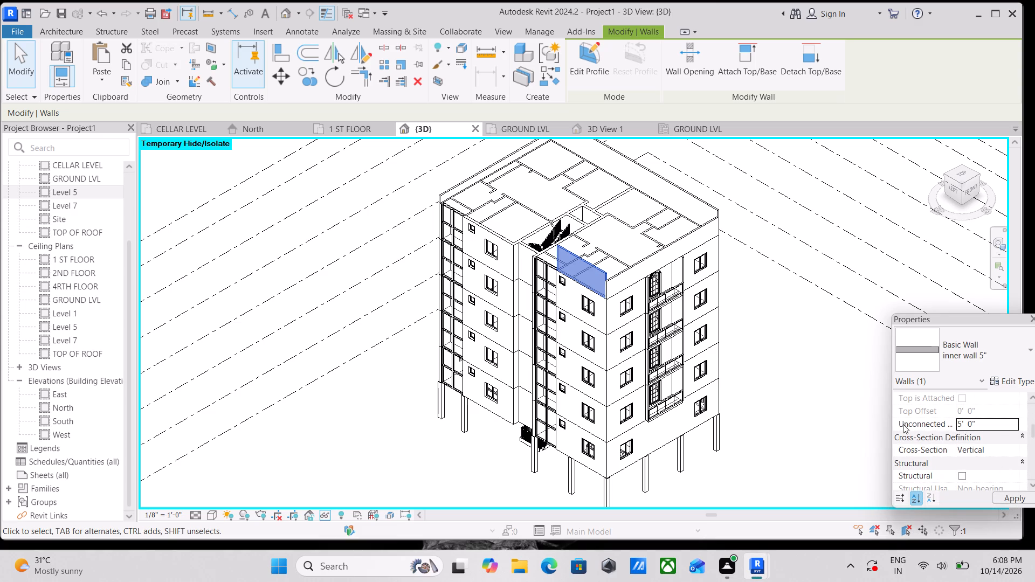
Make the long east parapet wall's top constraint Unconnected with an unconnected height of 5'.
middle_drag(836, 377, 832, 453)
click(706, 283)
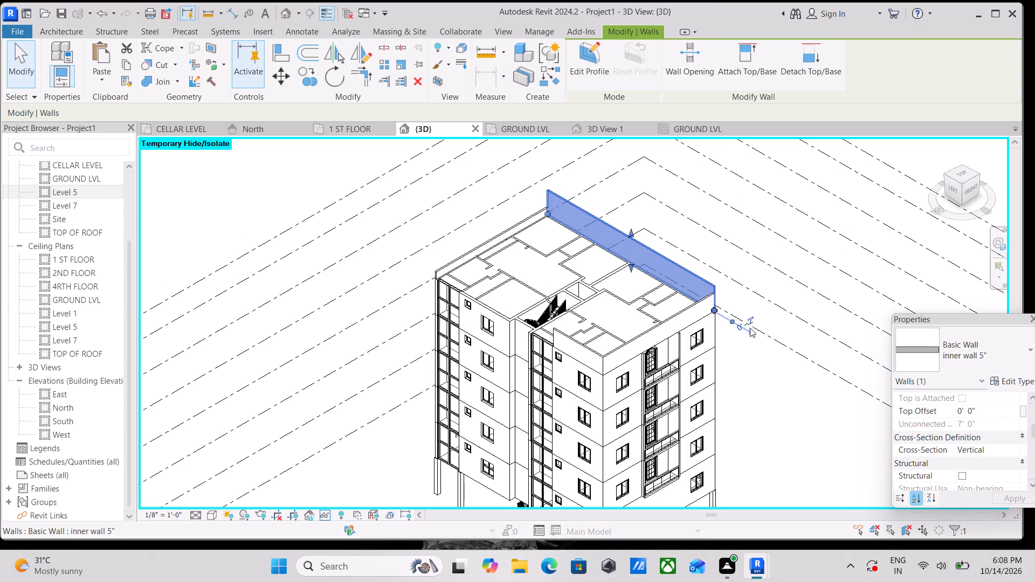
scroll(996, 406, up, 1)
scroll(998, 421, down, 3)
scroll(999, 428, up, 1)
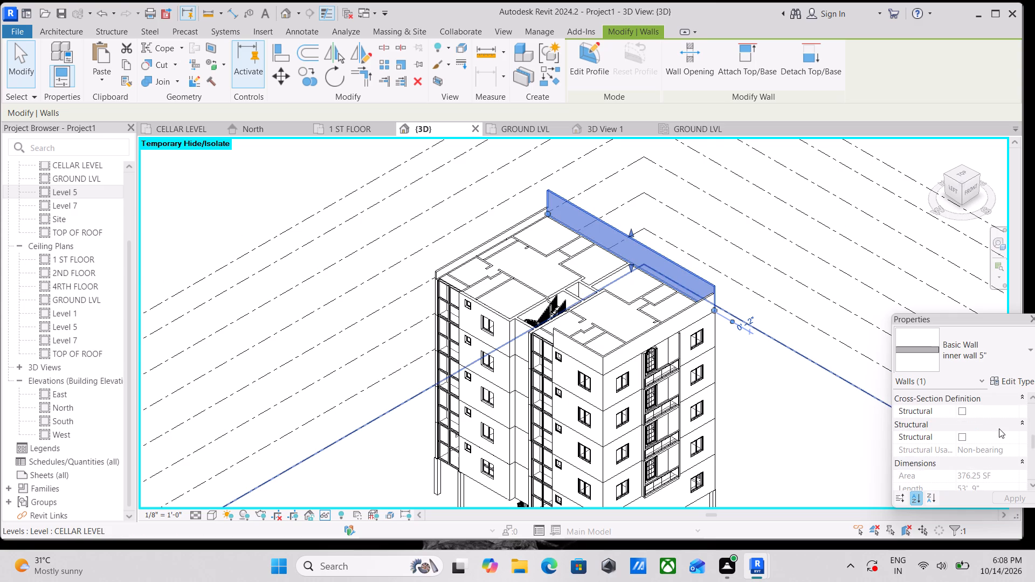
scroll(998, 434, up, 2)
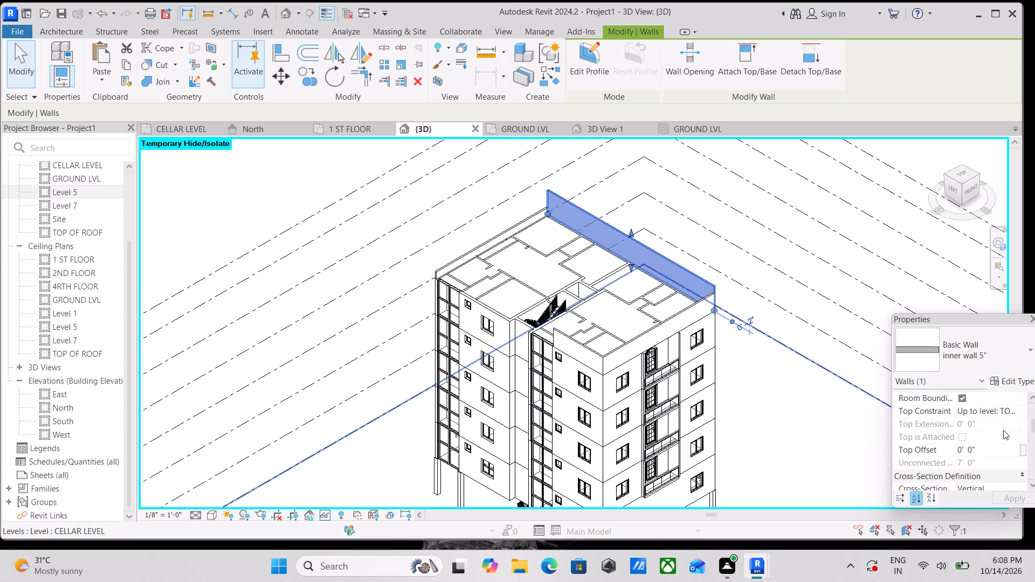
click(1018, 408)
click(1016, 410)
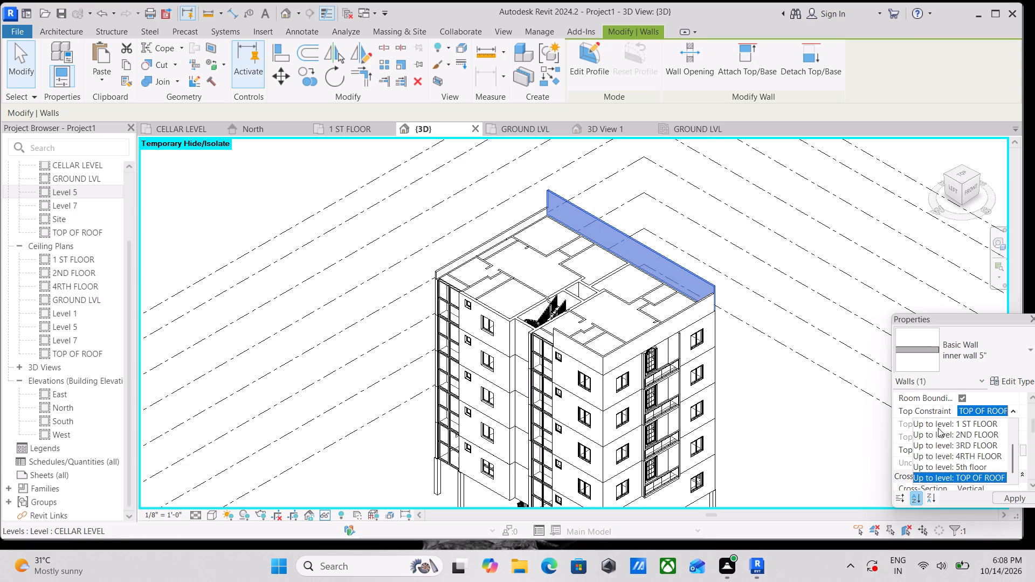
scroll(933, 428, up, 3)
click(934, 424)
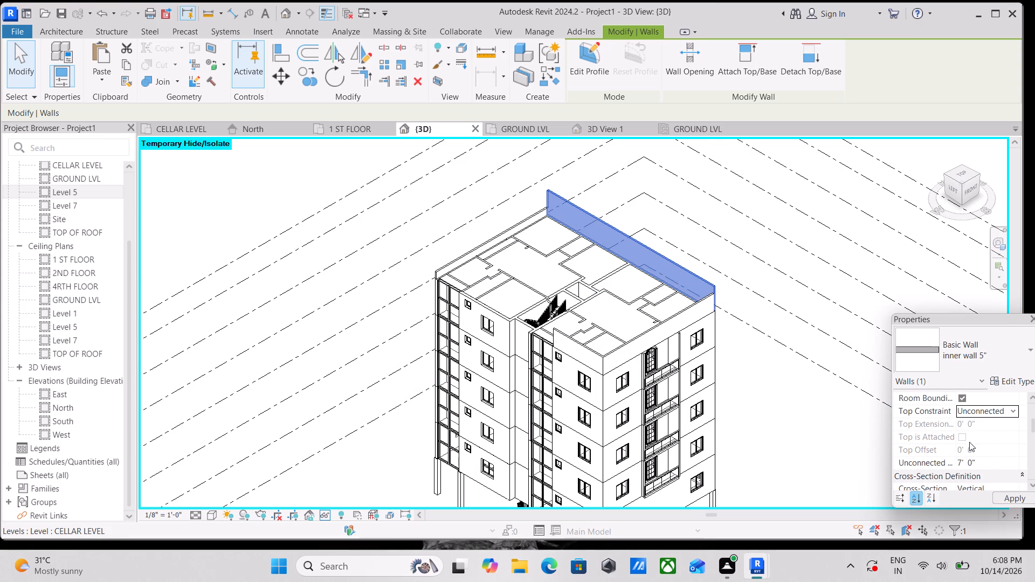
scroll(970, 444, down, 1)
click(986, 421)
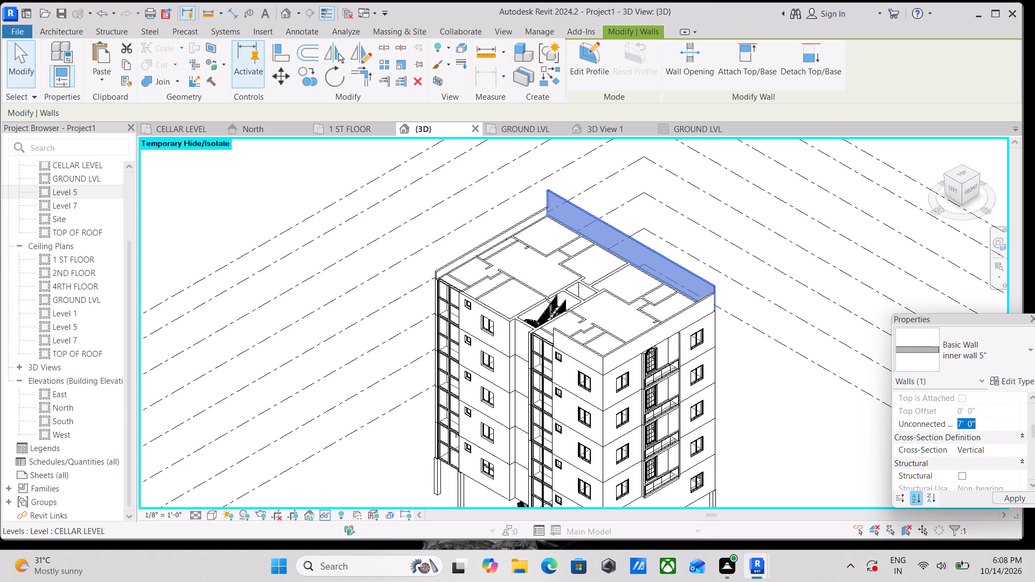
text(5')
key(Return)
scroll(788, 405, down, 3)
scroll(716, 348, up, 3)
key(Escape)
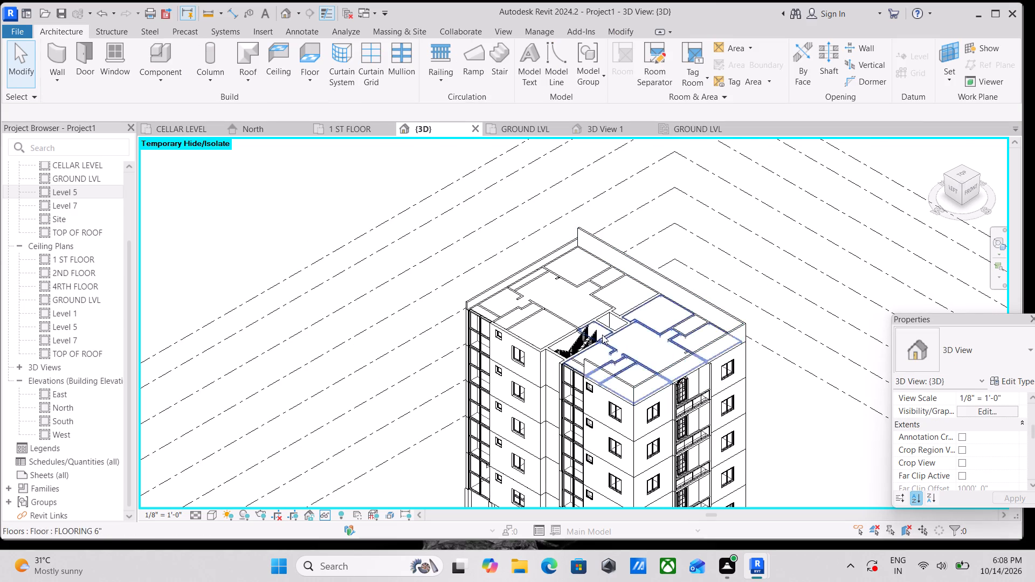
Set the unconnected height of the short west parapet wall at the southwest corner to 2'.
scroll(594, 338, up, 3)
scroll(609, 383, up, 2)
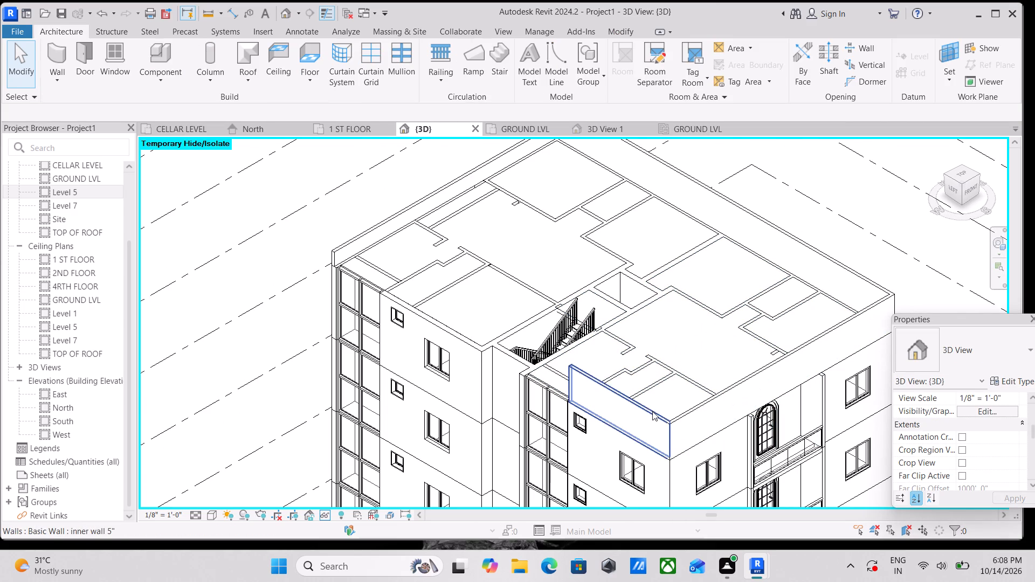
click(652, 411)
click(978, 426)
drag(979, 426, 927, 426)
key(2)
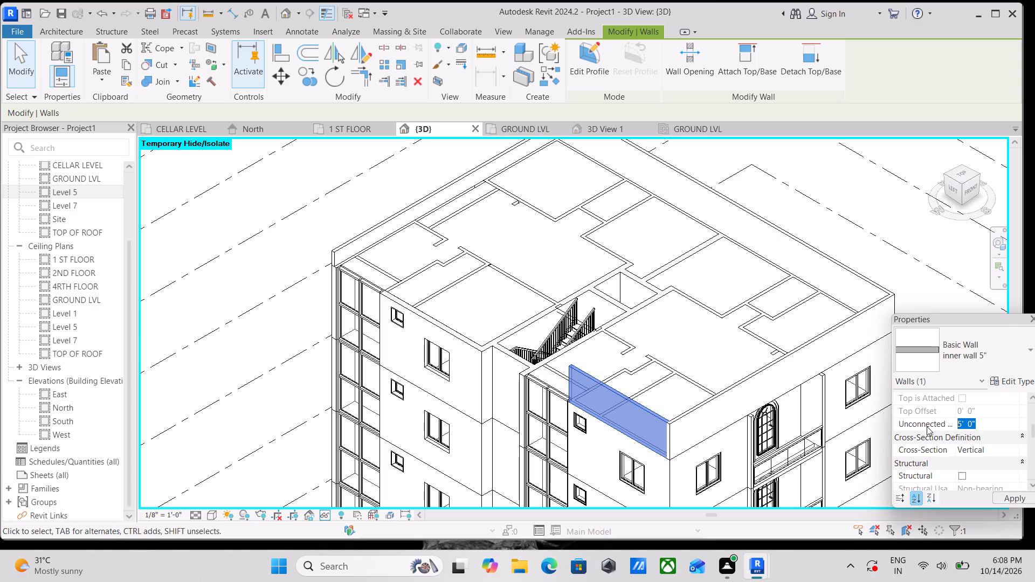
key(apostrophe)
key(Return)
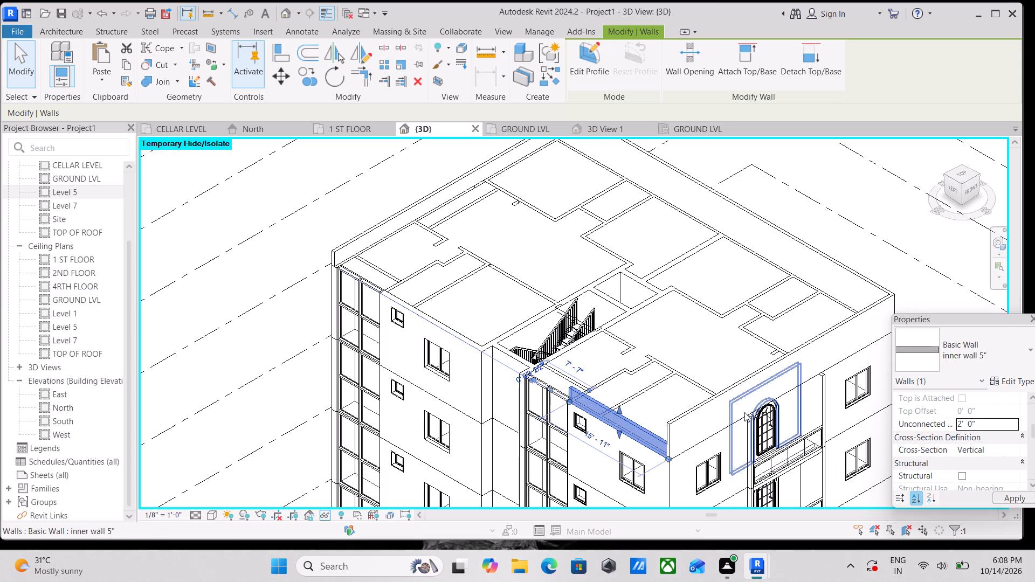
Set the unconnected height of the south parapet wall above the arched-door balconies to 2'.
click(703, 401)
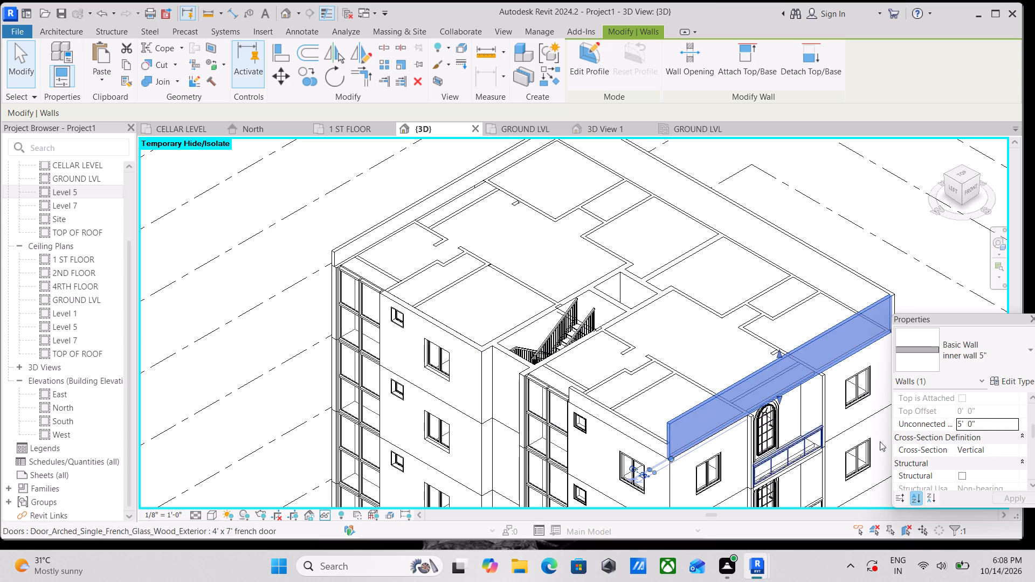
click(974, 426)
drag(989, 425, 924, 425)
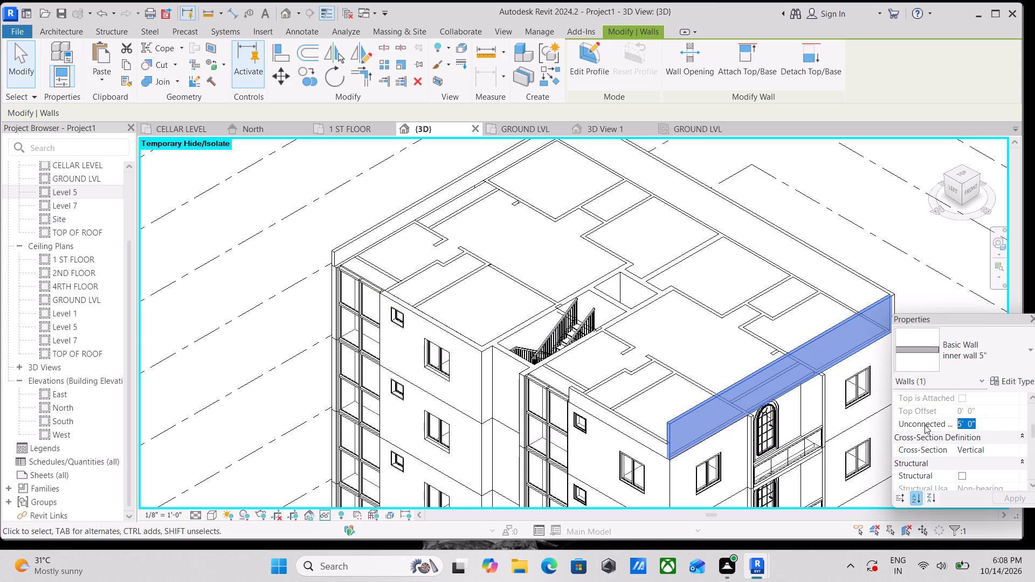
text(2')
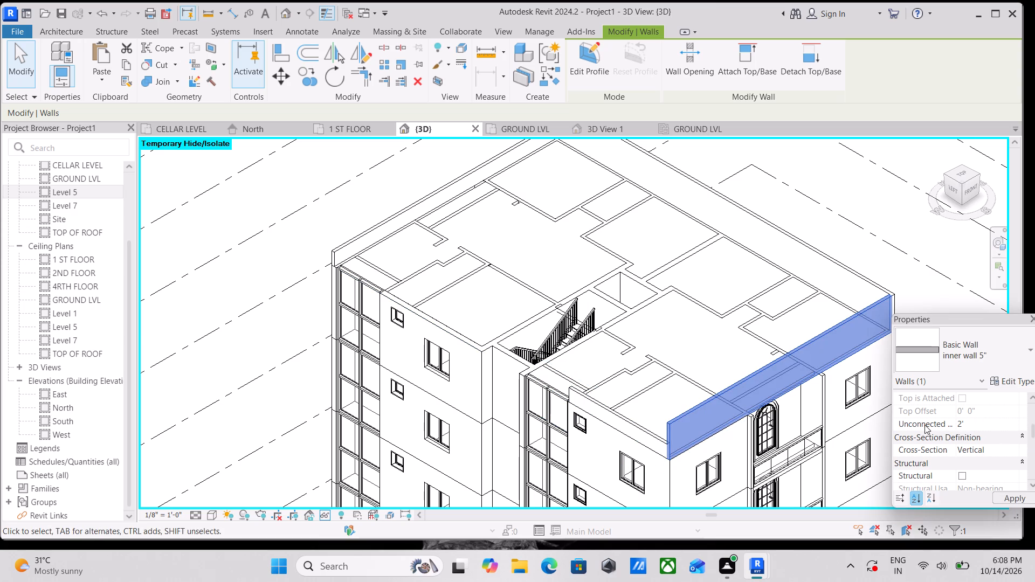
key(Return)
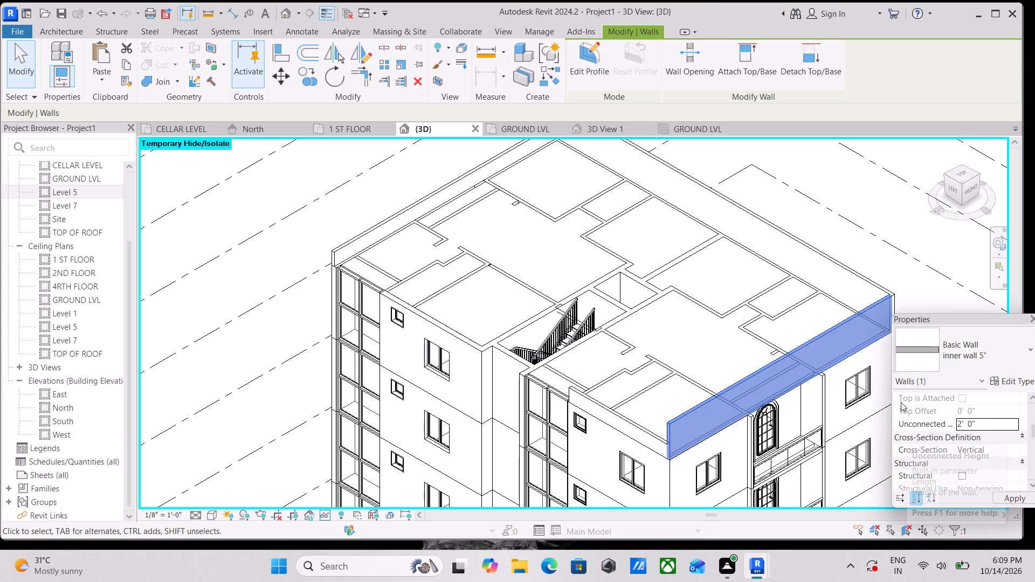
Set the unconnected height of the long east parapet wall to 2'.
click(799, 241)
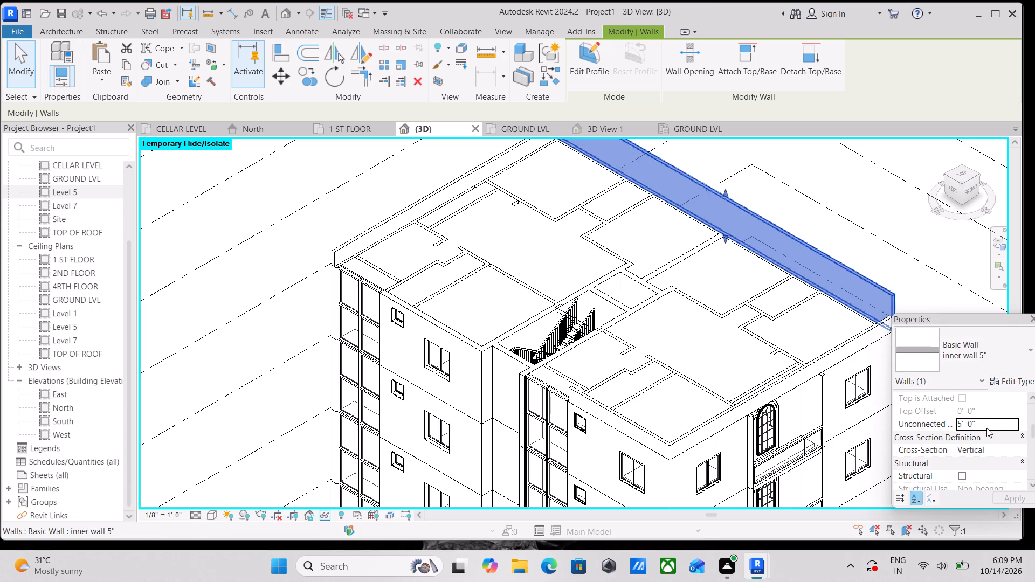
click(984, 424)
key(2)
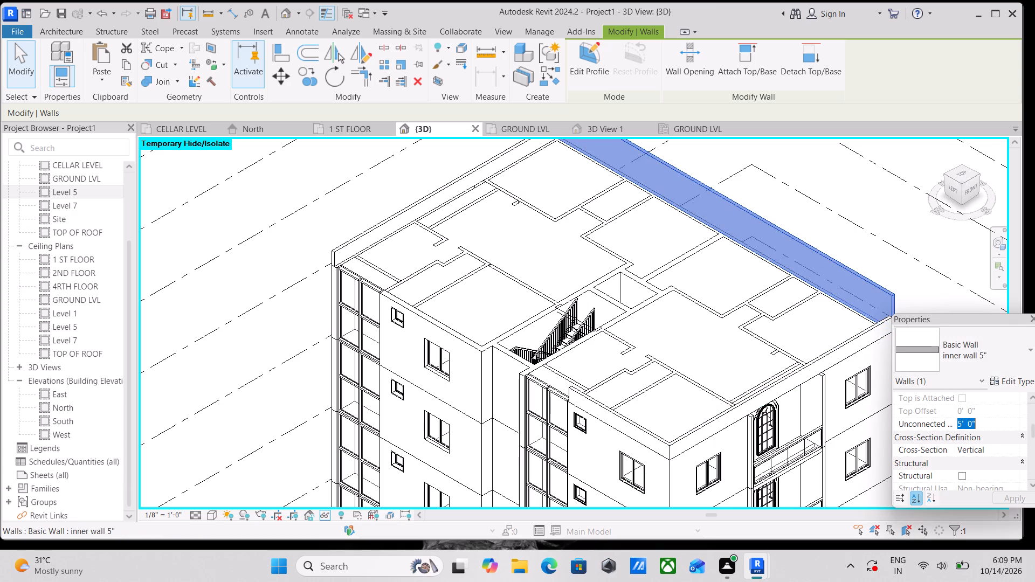
key(apostrophe)
key(Return)
scroll(658, 410, up, 1)
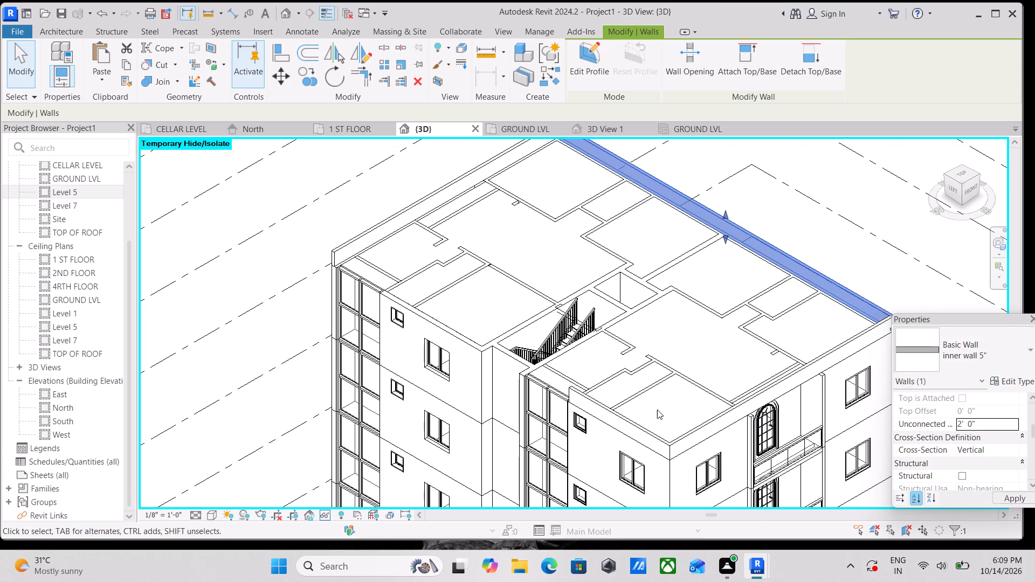
scroll(657, 410, up, 1)
key(Escape)
Examine the parapet coverage along the west edge of the roof, on both sides of the stair.
scroll(579, 409, up, 3)
middle_drag(553, 406, 624, 414)
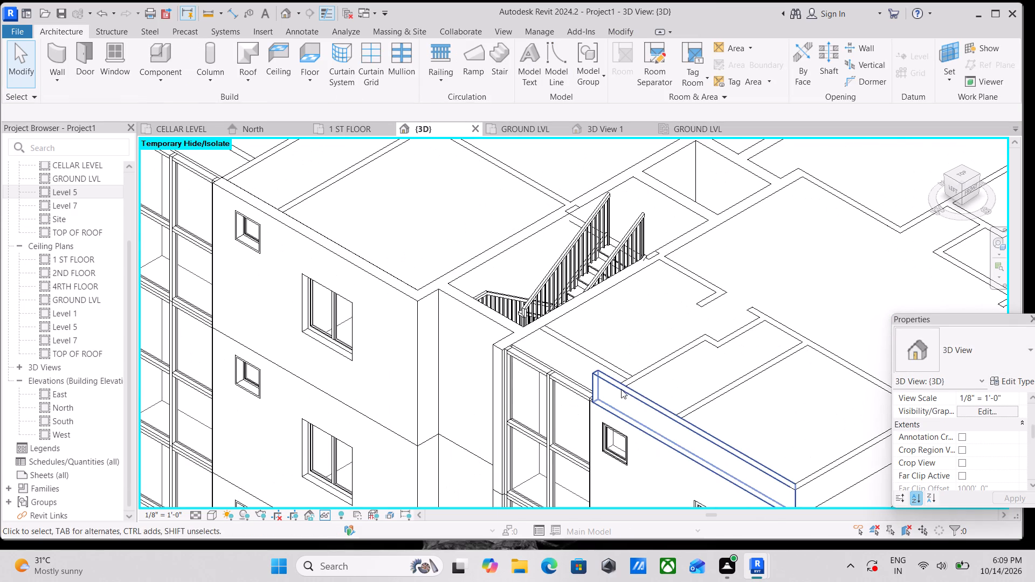
middle_drag(621, 389, 733, 406)
click(734, 405)
middle_drag(720, 419, 765, 436)
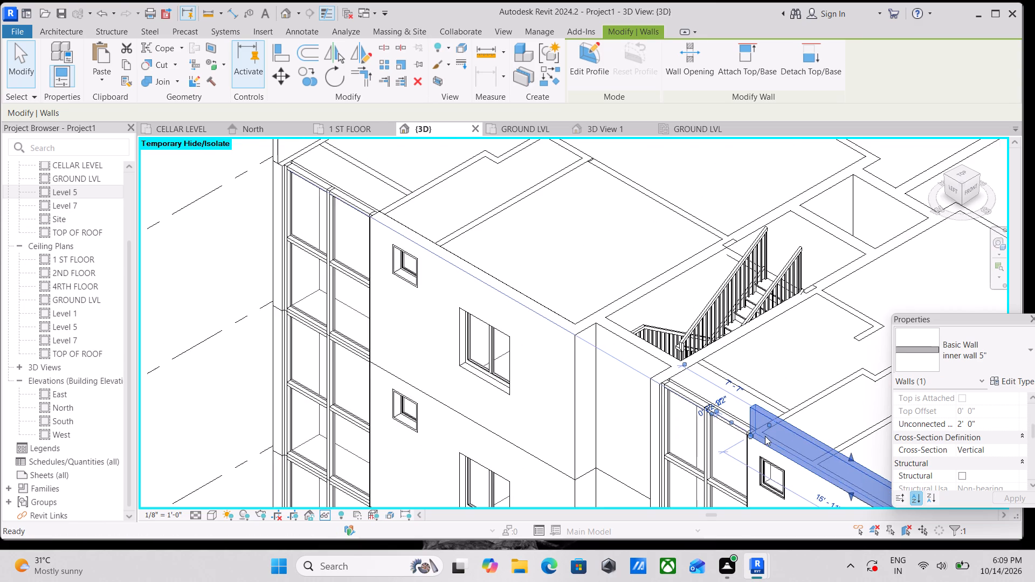
scroll(765, 436, down, 2)
key(Escape)
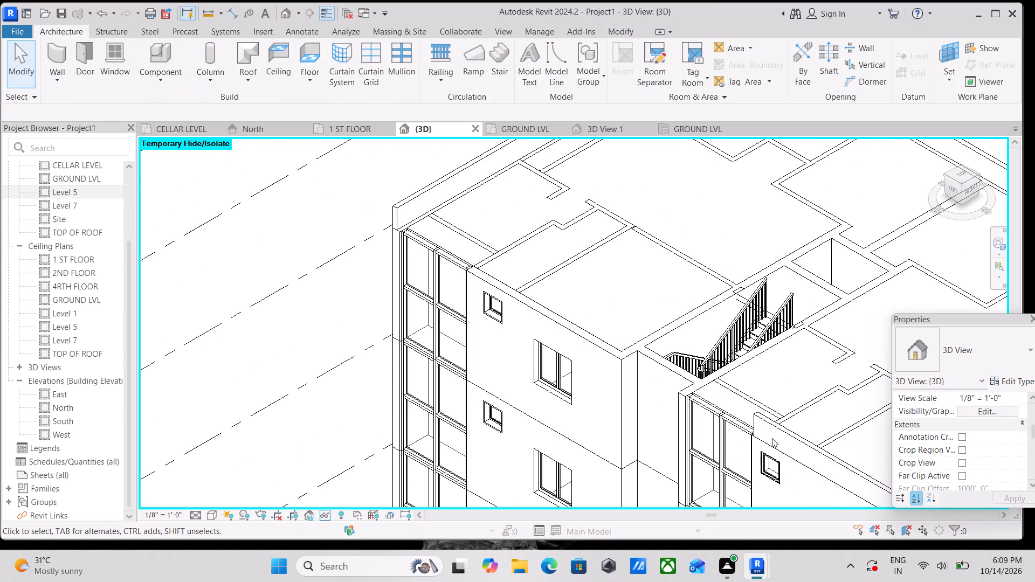
scroll(784, 408, down, 3)
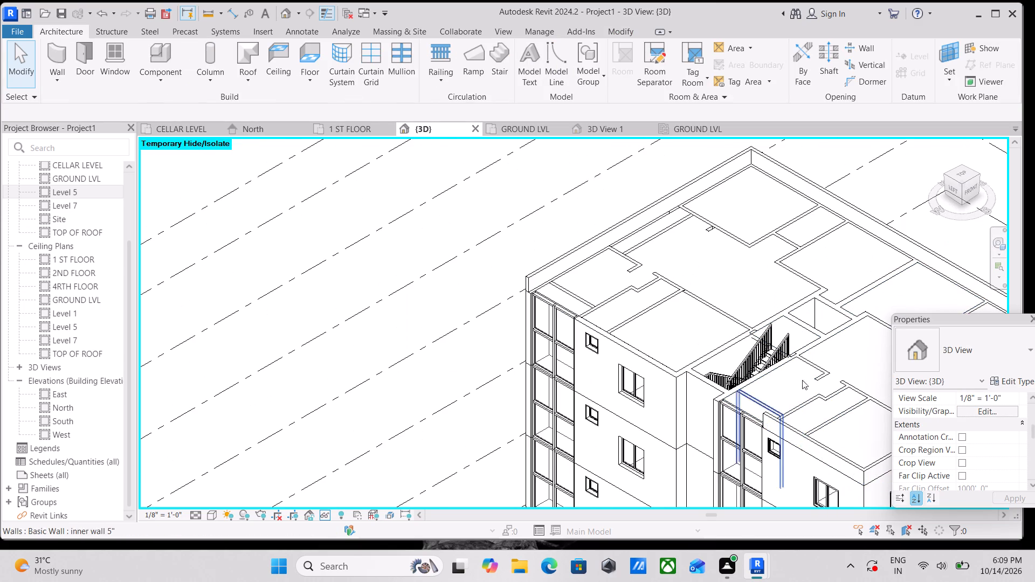
scroll(843, 318, down, 2)
middle_drag(846, 303, 786, 372)
scroll(513, 372, up, 3)
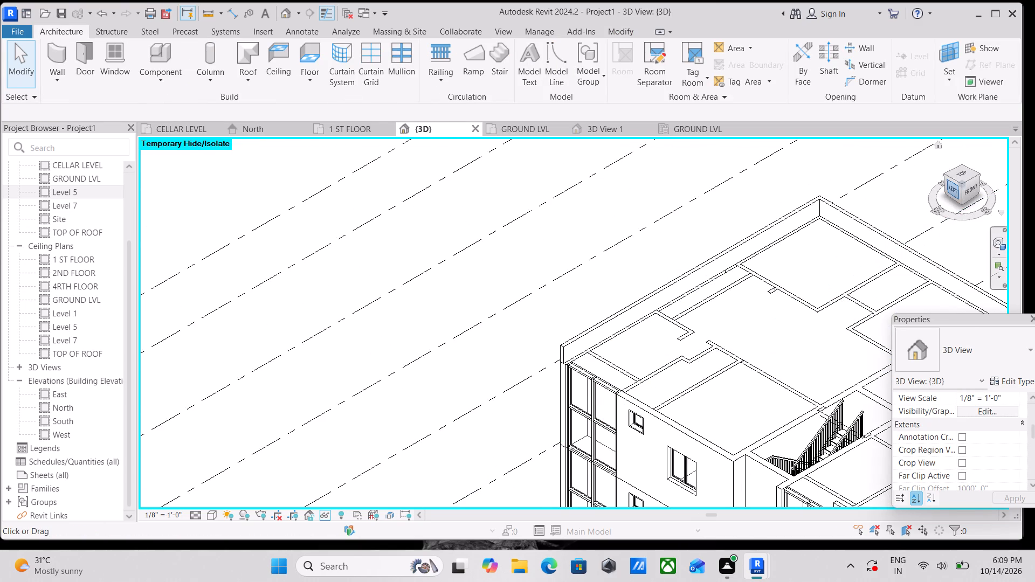
In top view, draw an inner wall 5" parapet about 7' long above the curtain wall at the northwest corner.
click(967, 174)
scroll(509, 301, up, 2)
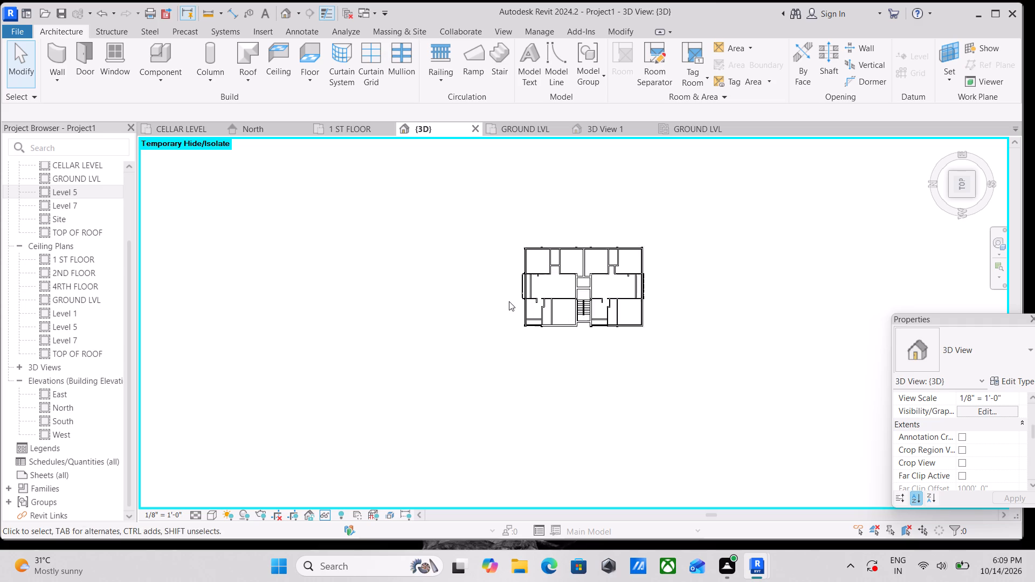
scroll(509, 301, up, 14)
middle_drag(536, 290, 542, 338)
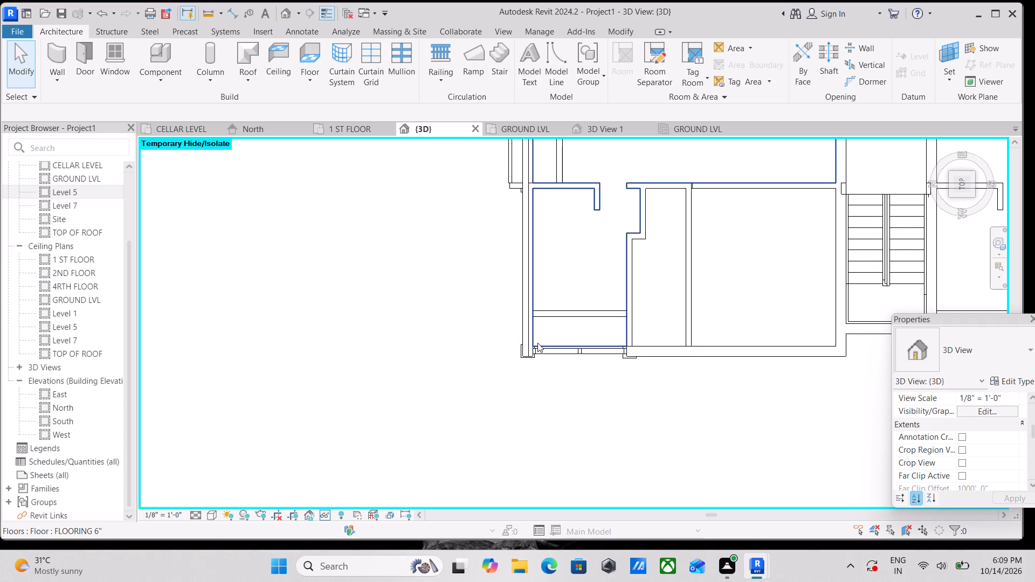
text(WA)
scroll(526, 349, up, 6)
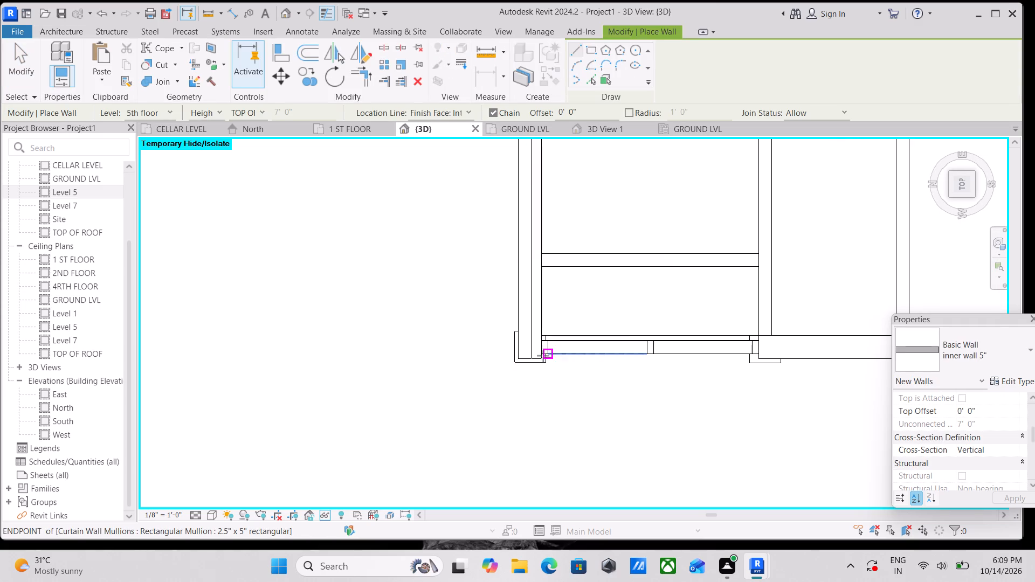
click(541, 356)
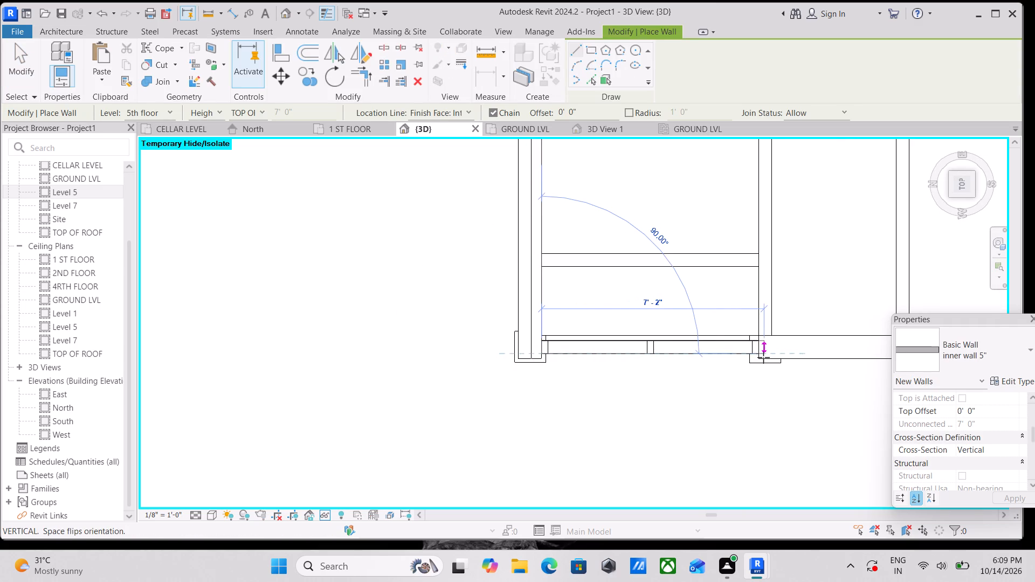
click(758, 356)
middle_drag(765, 354, 567, 359)
scroll(668, 359, down, 1)
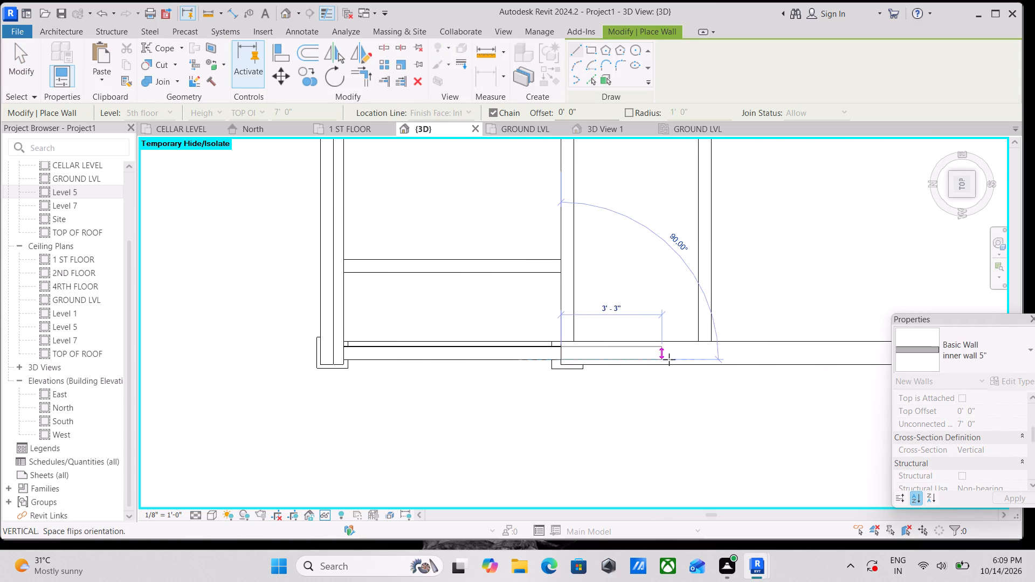
scroll(669, 359, down, 1)
middle_drag(669, 359, 534, 364)
key(Escape)
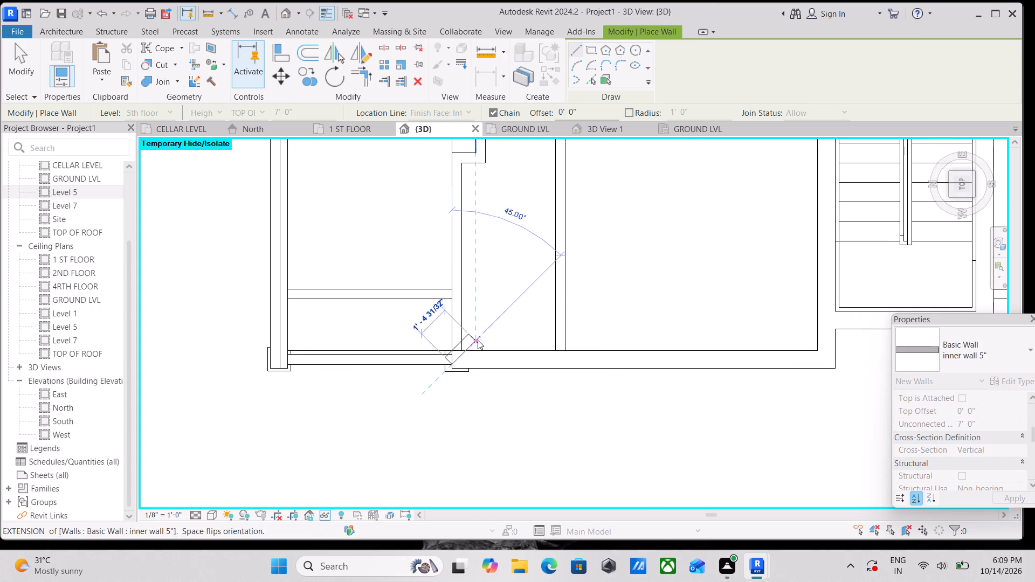
Draw chained inner wall 5" parapets 16'-4" along the west edge, around the 6'-0" wide stair recess and onto the column beyond.
scroll(460, 373, up, 2)
click(456, 369)
middle_drag(577, 369, 386, 364)
middle_drag(630, 371, 492, 376)
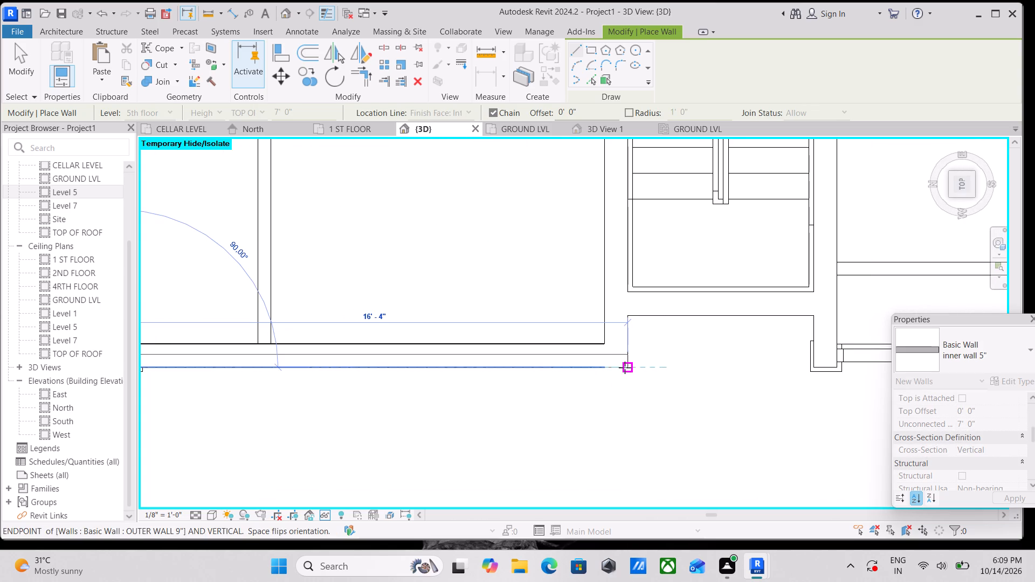
click(625, 368)
click(629, 318)
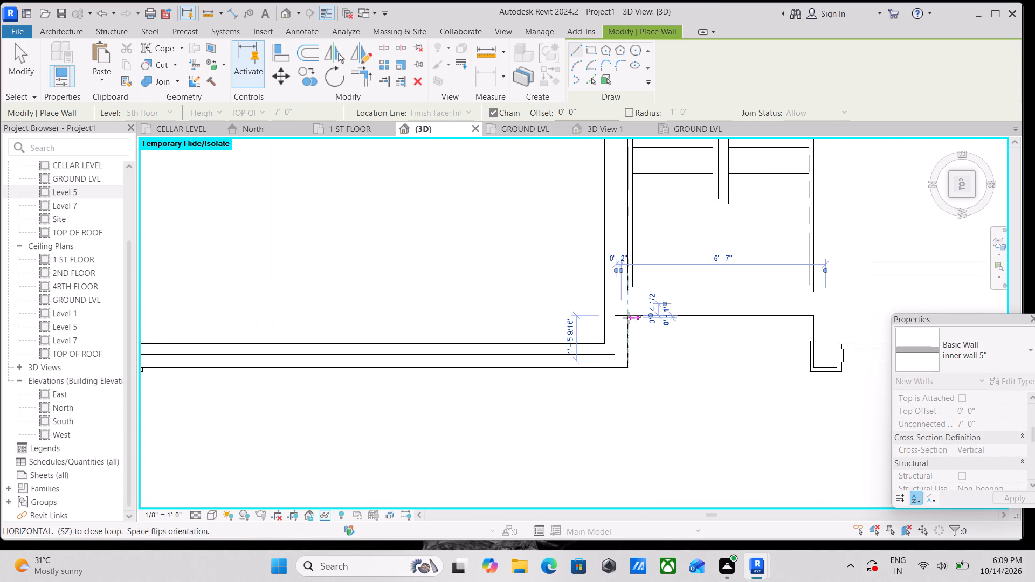
click(813, 316)
click(817, 363)
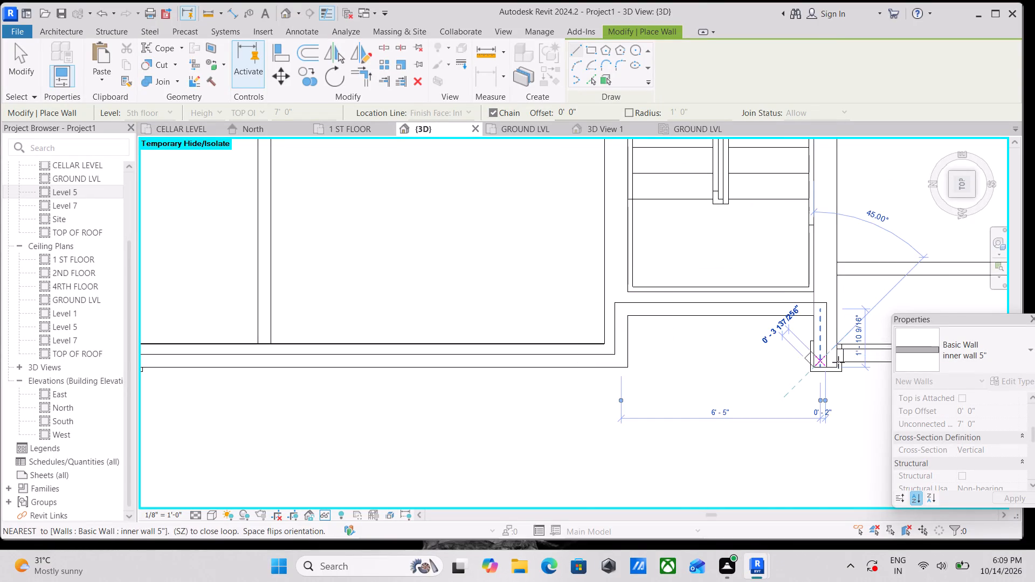
click(837, 363)
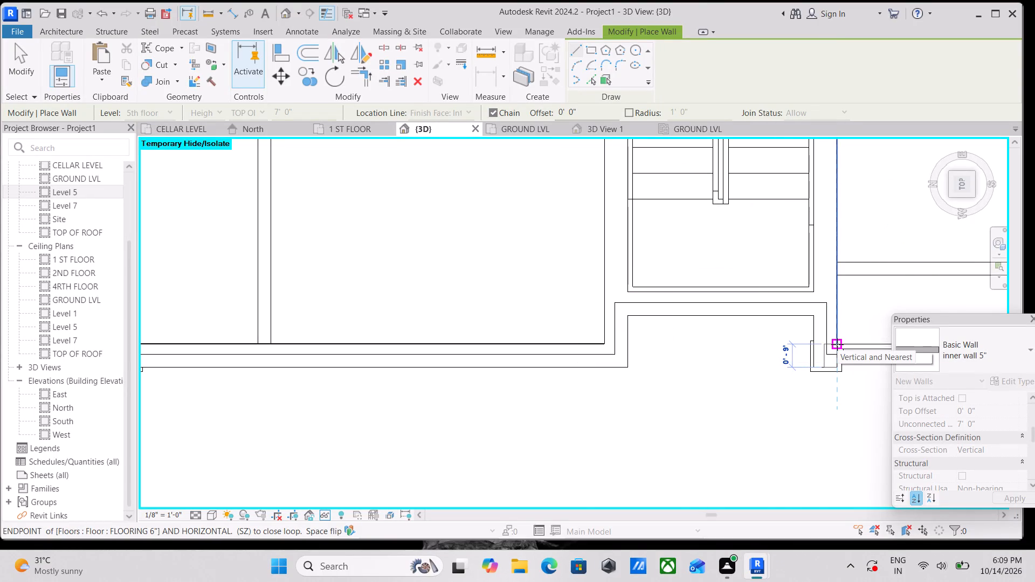
click(837, 344)
key(Escape)
scroll(837, 344, down, 3)
key(Escape)
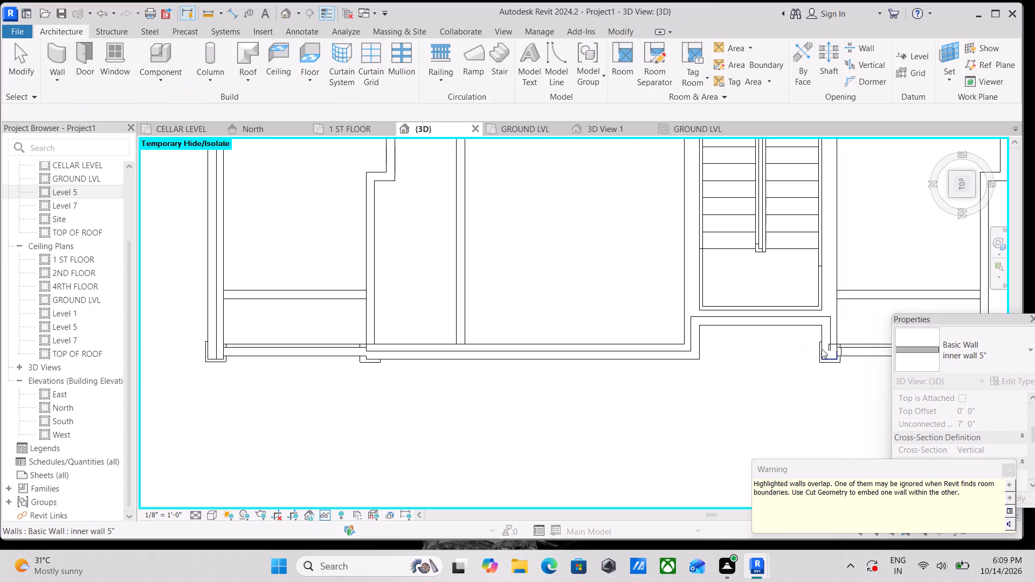
key(Escape)
Make the short parapet above the northwest curtain wall Unconnected at the top, with an unconnected height of 2'.
scroll(826, 338, down, 2)
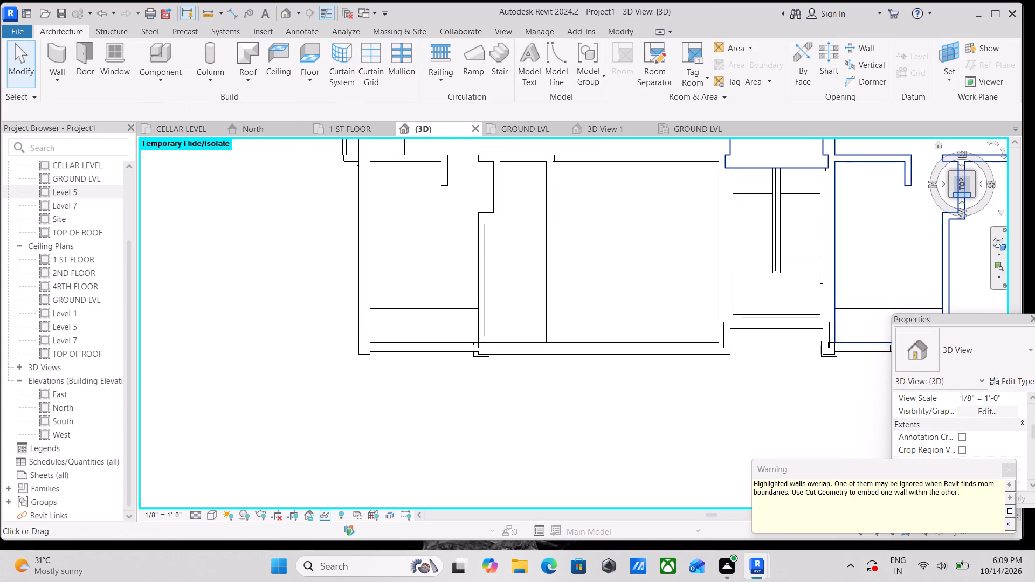
click(950, 195)
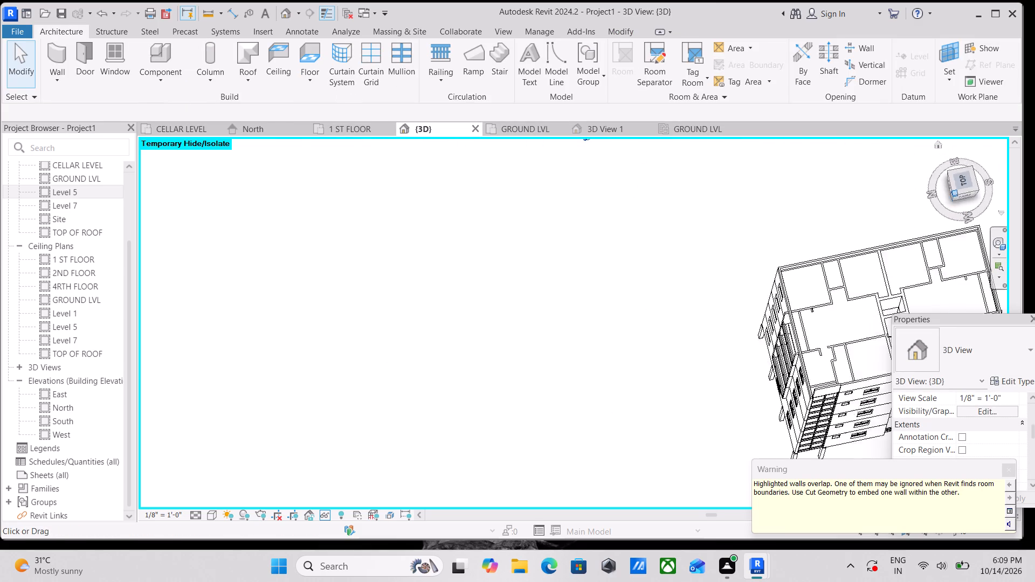
scroll(568, 293, up, 4)
scroll(523, 316, up, 2)
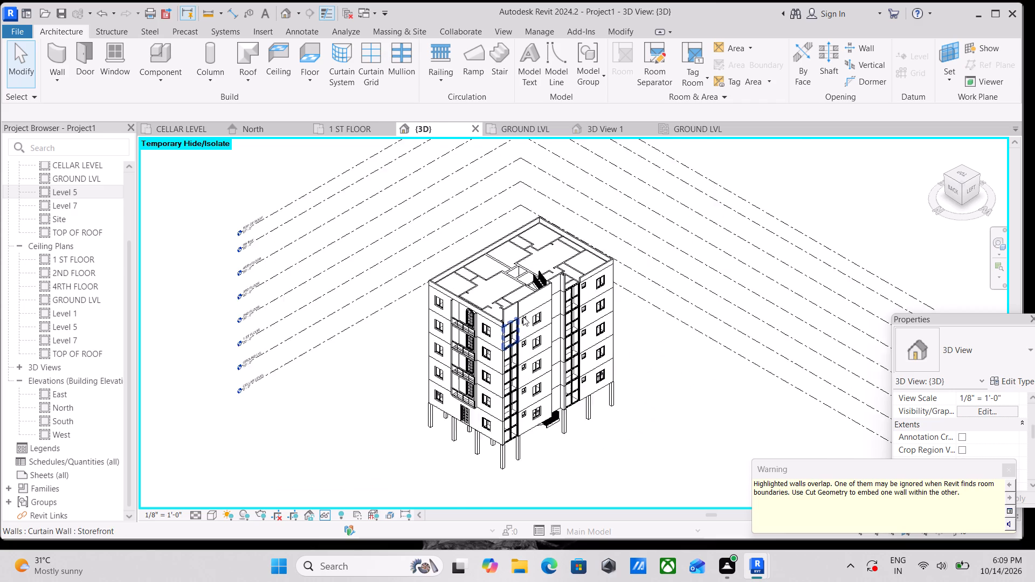
scroll(523, 316, up, 5)
scroll(510, 308, down, 1)
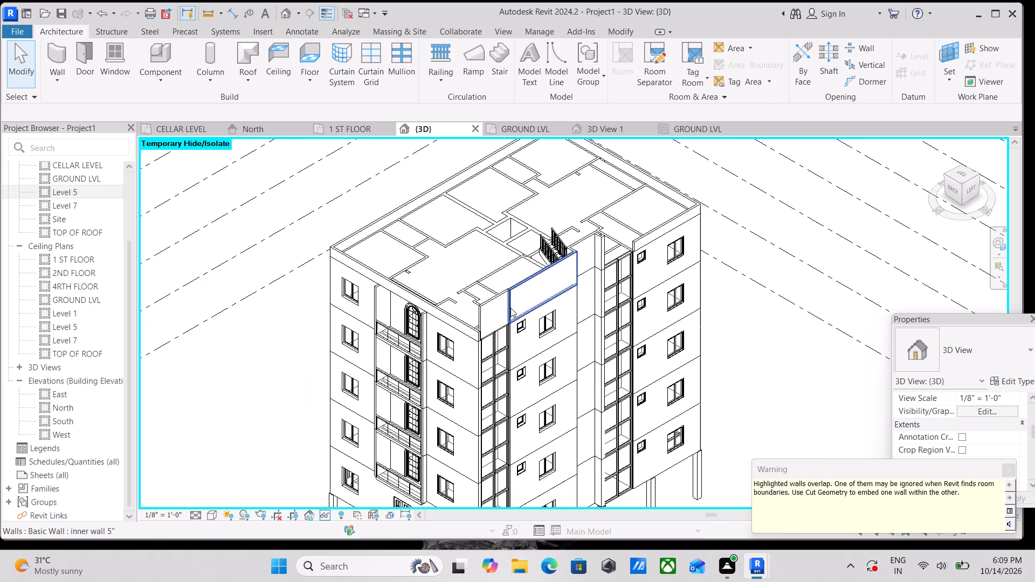
middle_drag(510, 308, 529, 319)
scroll(520, 326, up, 3)
click(512, 300)
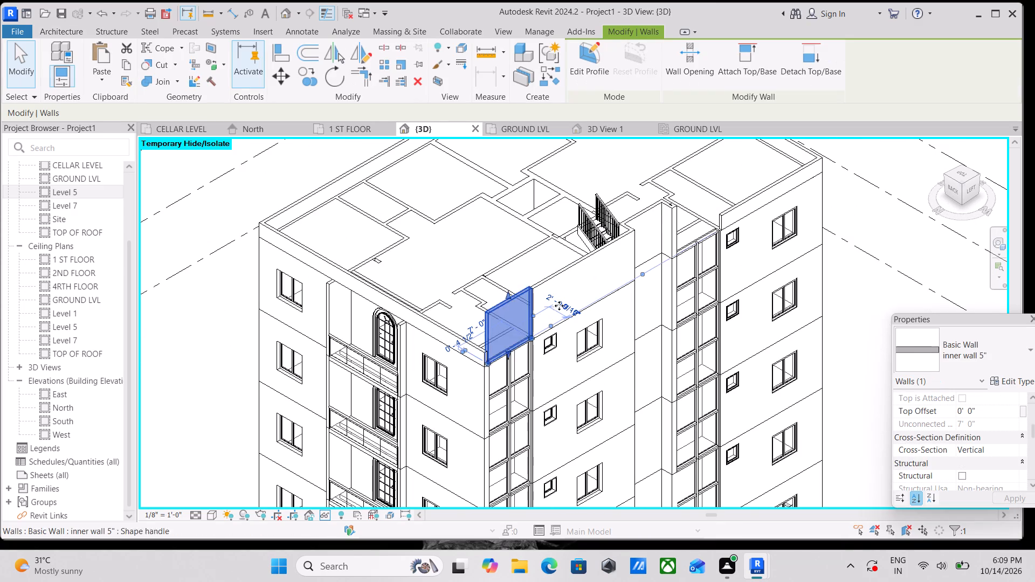
scroll(1015, 398, down, 1)
scroll(1003, 409, up, 1)
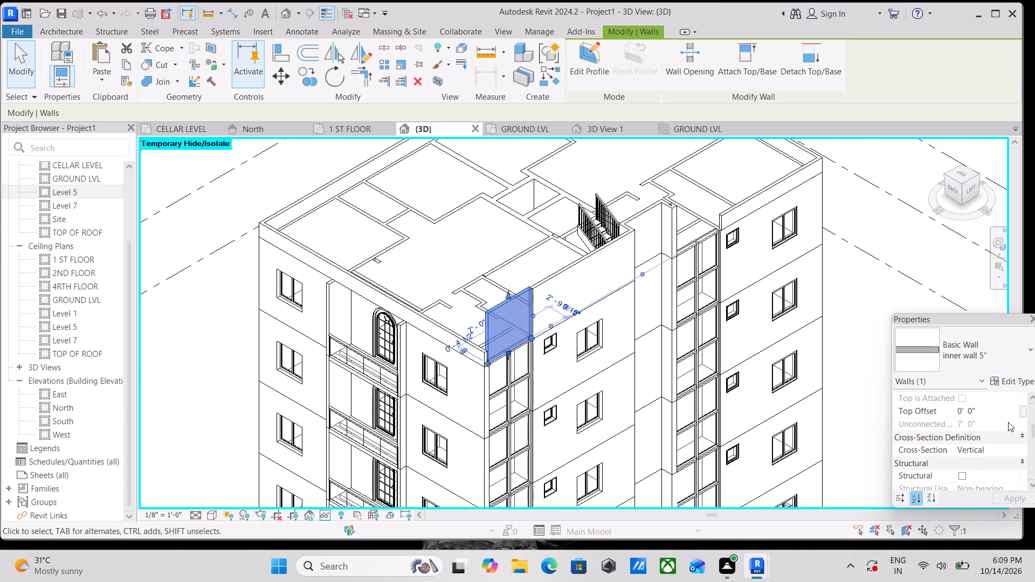
scroll(1008, 422, down, 5)
scroll(1005, 427, up, 2)
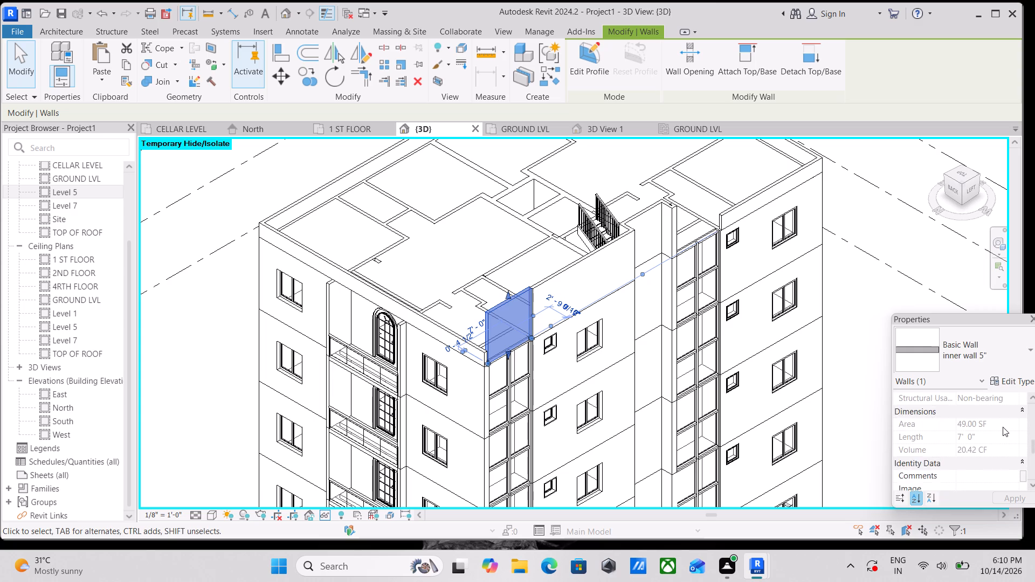
scroll(1002, 427, up, 5)
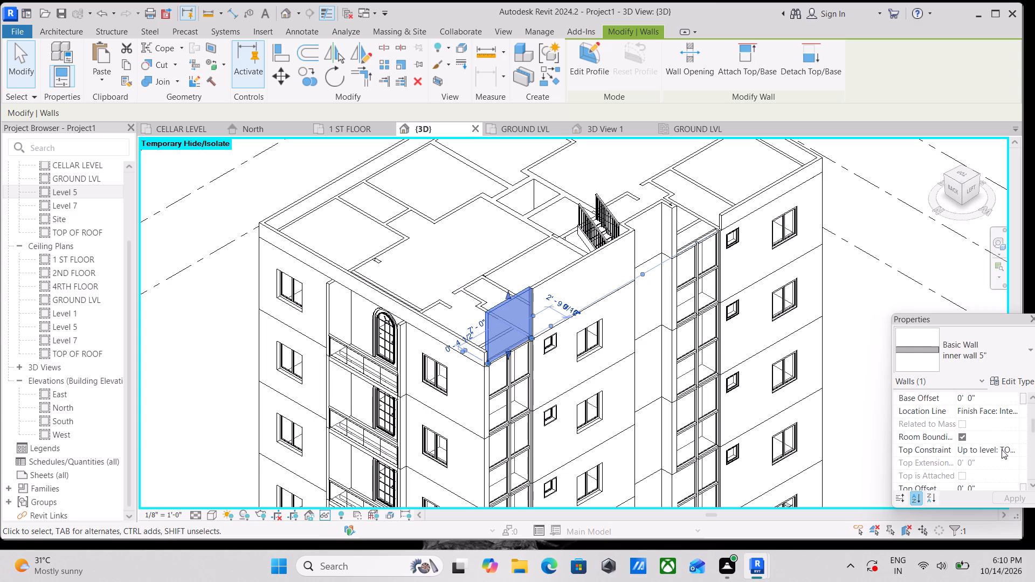
click(1015, 451)
scroll(936, 476, up, 6)
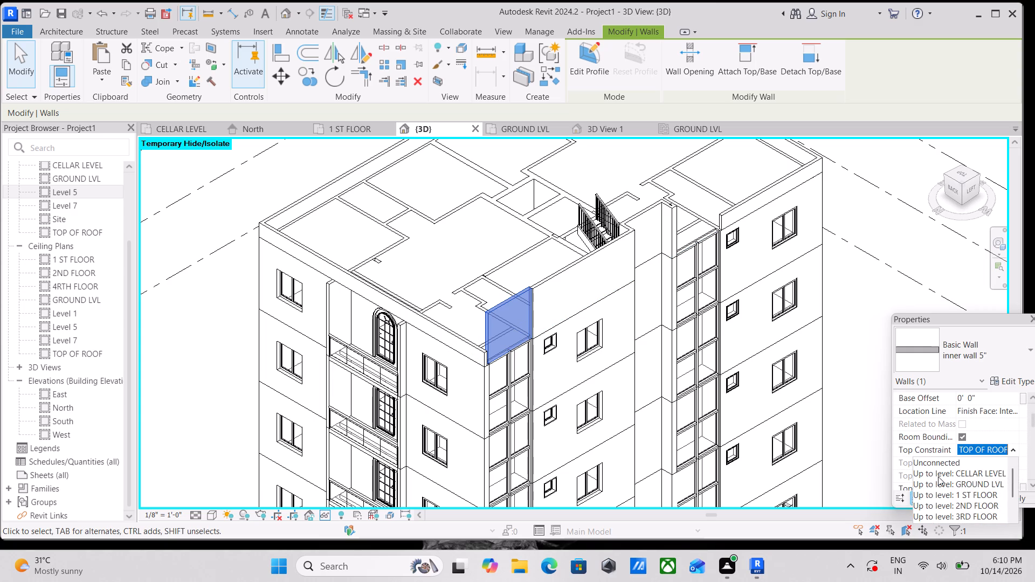
click(941, 462)
scroll(969, 460, down, 2)
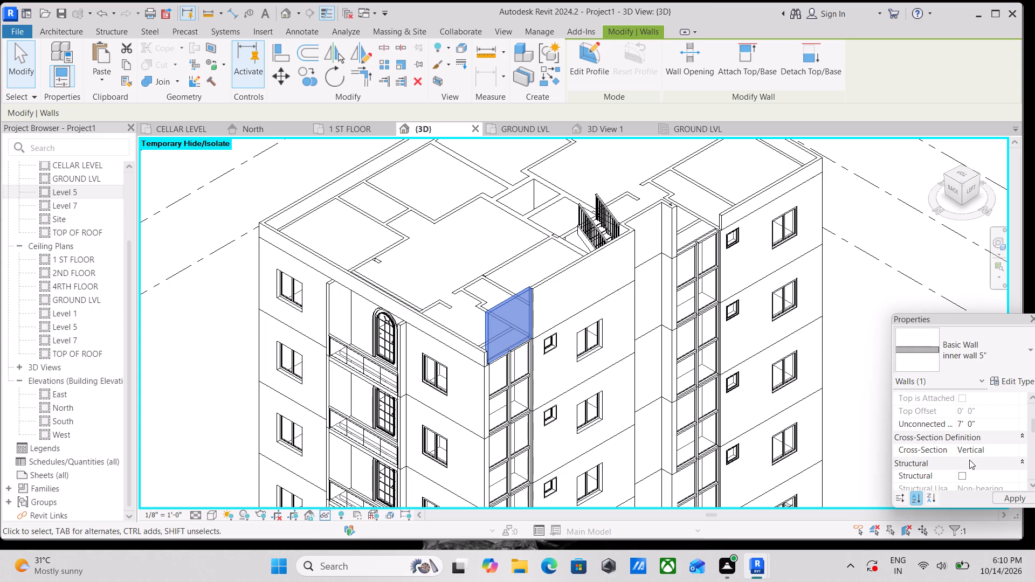
click(984, 425)
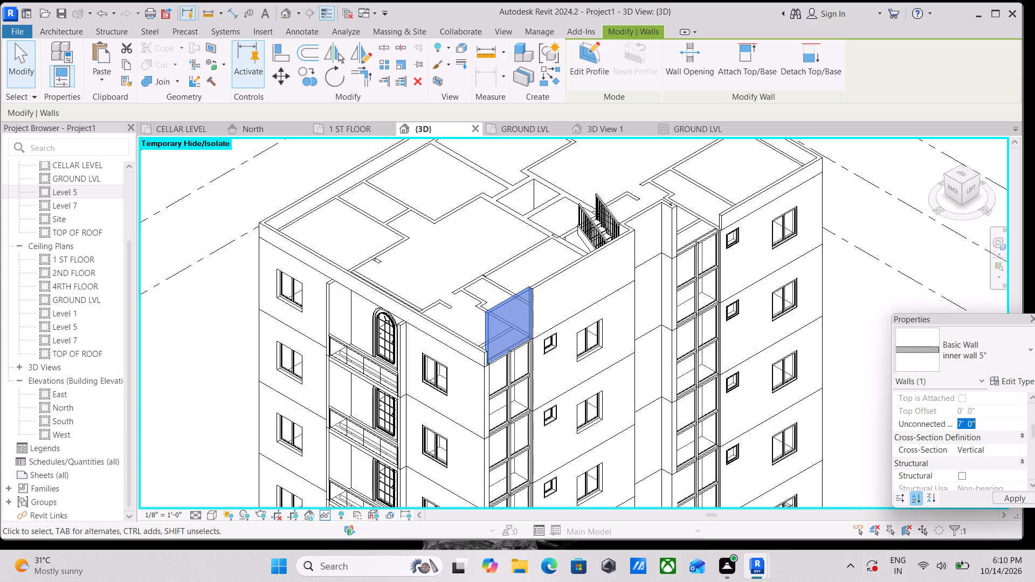
key(2)
key(apostrophe)
key(Return)
Make four west-edge parapets Unconnected at the top with 2' unconnected height: the long run, stair recess wall and two short pieces at its far corner.
scroll(795, 245, up, 2)
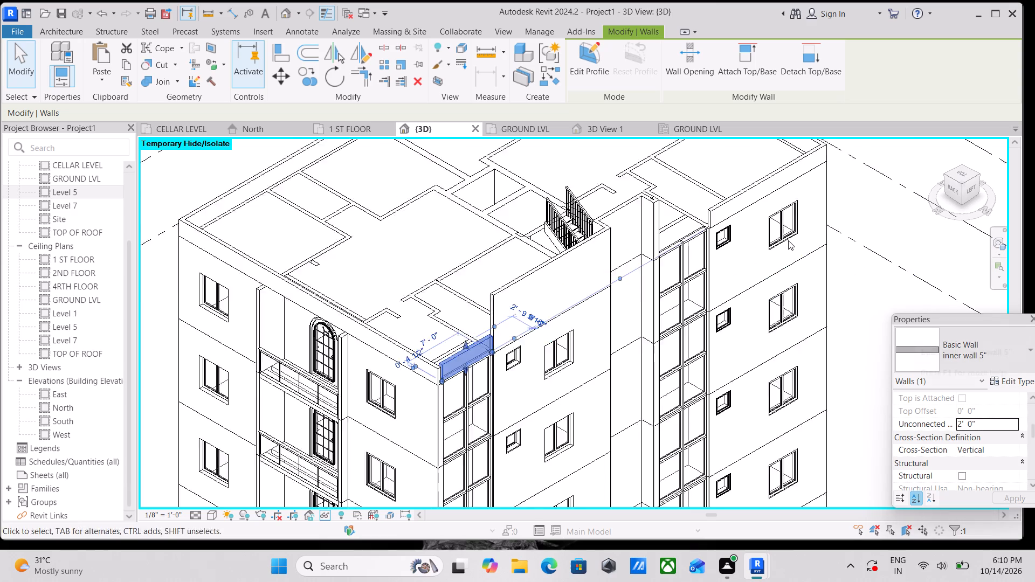
scroll(725, 203, up, 2)
scroll(658, 224, down, 1)
middle_drag(658, 224, 688, 229)
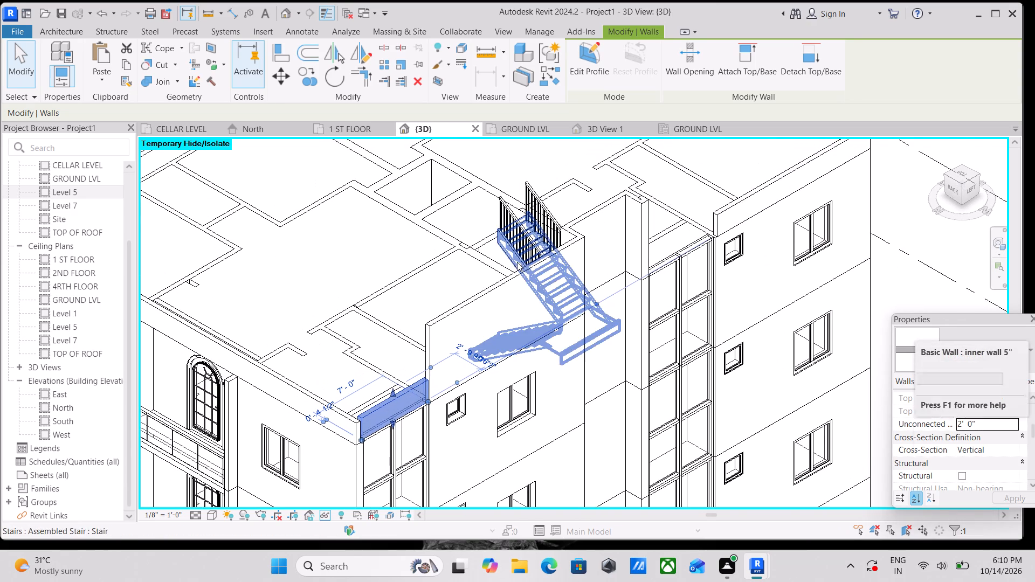
click(515, 269)
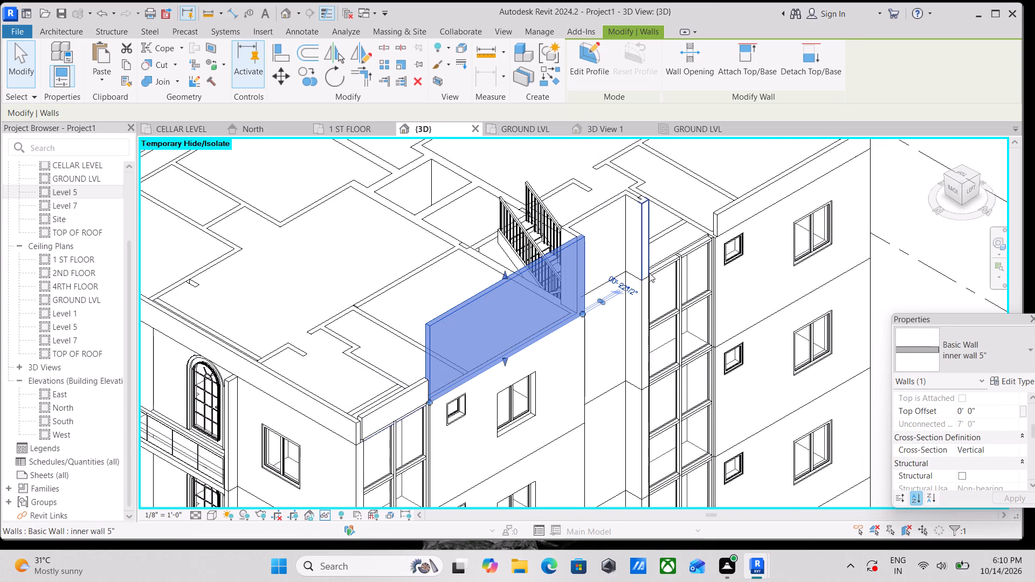
ctrl+click(597, 211)
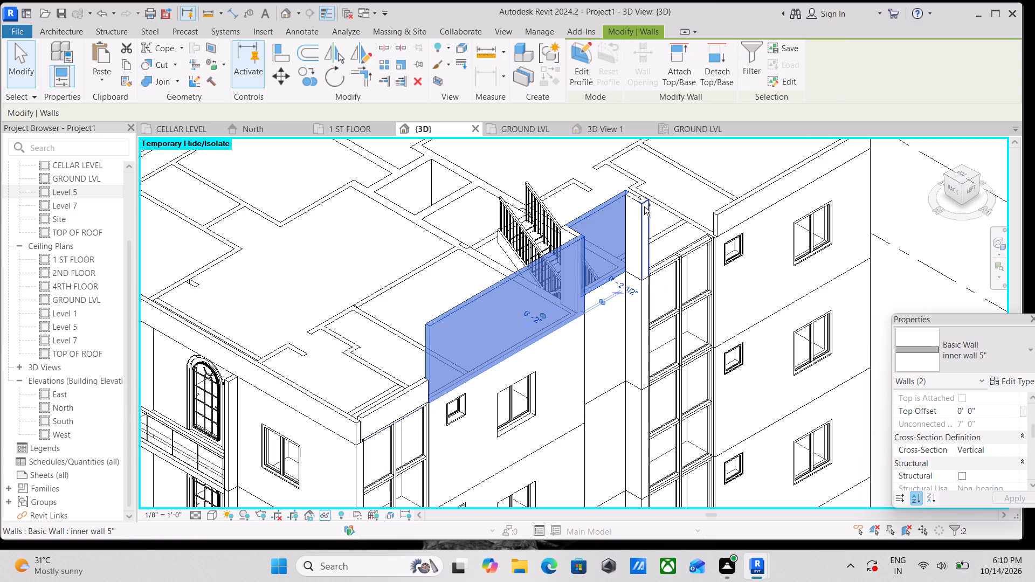
ctrl+click(639, 205)
scroll(635, 195, up, 3)
ctrl+click(637, 202)
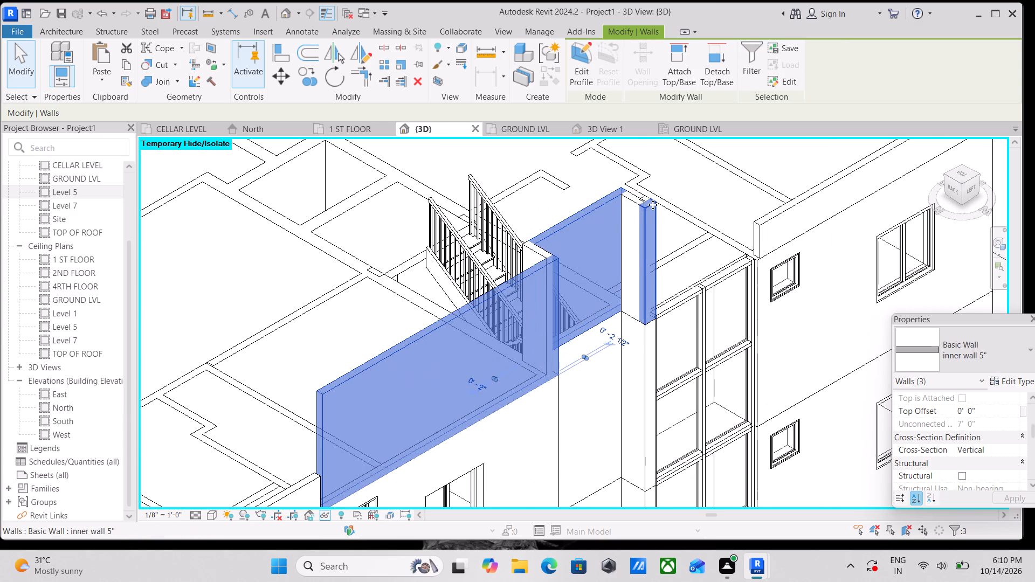
scroll(668, 207, down, 1)
middle_drag(668, 207, 634, 289)
ctrl+scroll(668, 293, down, 1)
ctrl+middle_drag(665, 300, 637, 338)
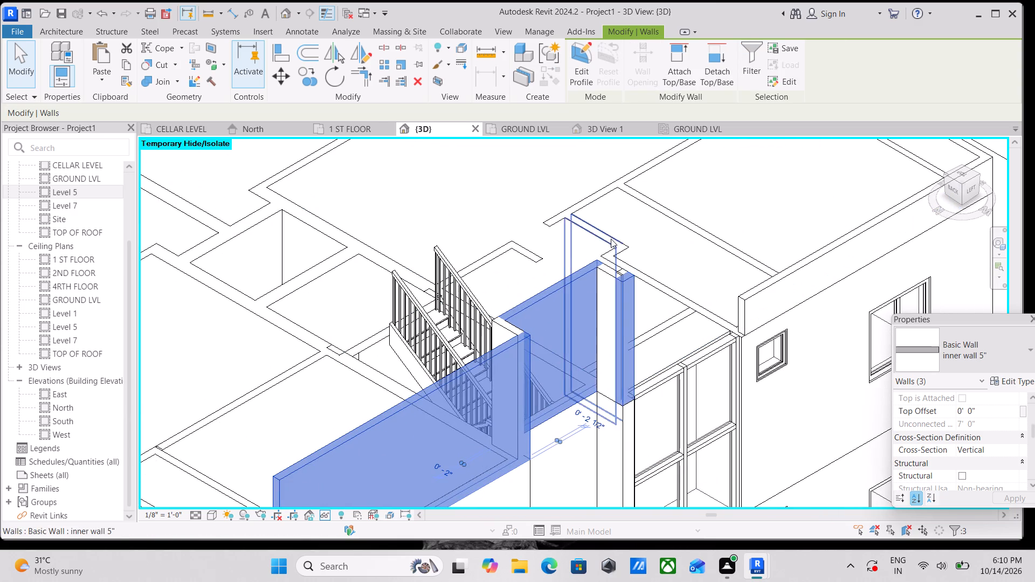
ctrl+click(609, 275)
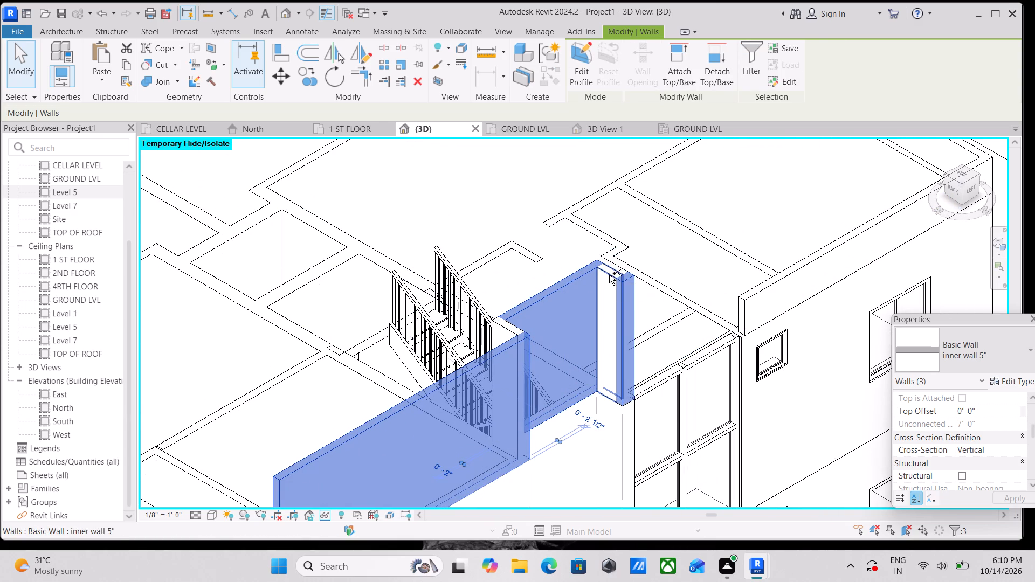
scroll(609, 275, down, 6)
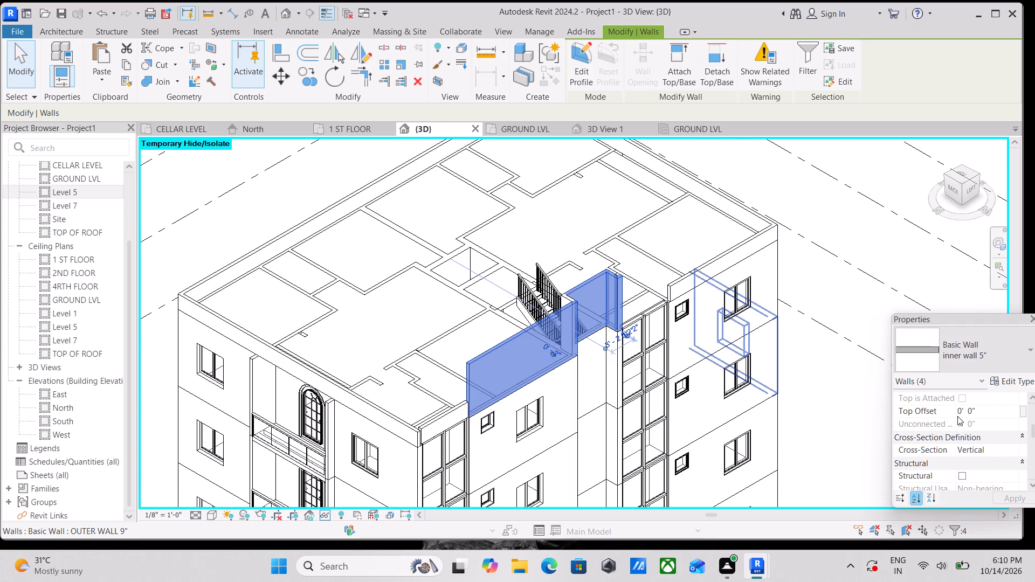
scroll(989, 412, up, 3)
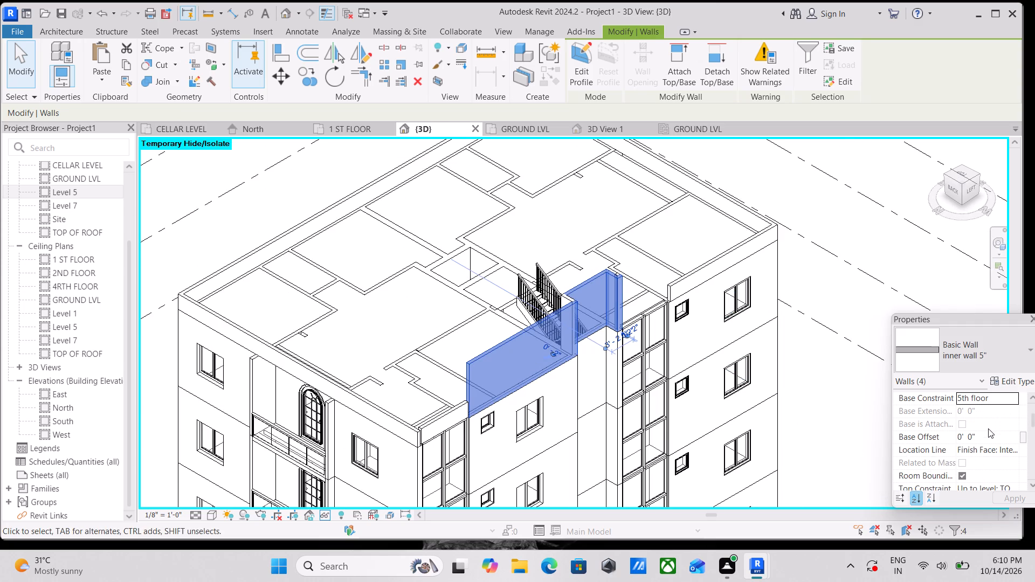
scroll(988, 431, down, 2)
click(1010, 413)
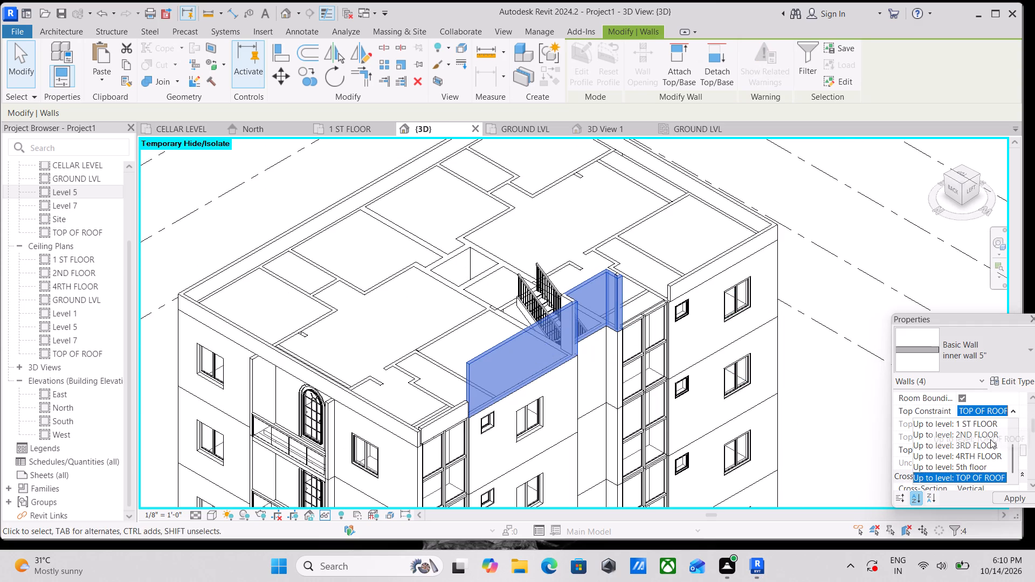
scroll(937, 446, up, 6)
click(944, 419)
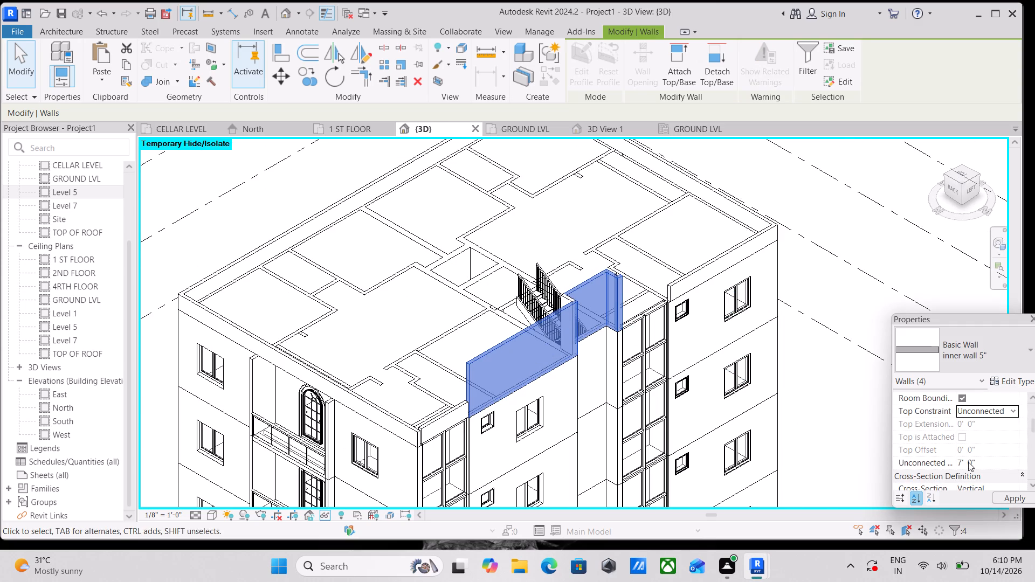
click(984, 460)
key(2)
key(apostrophe)
key(Return)
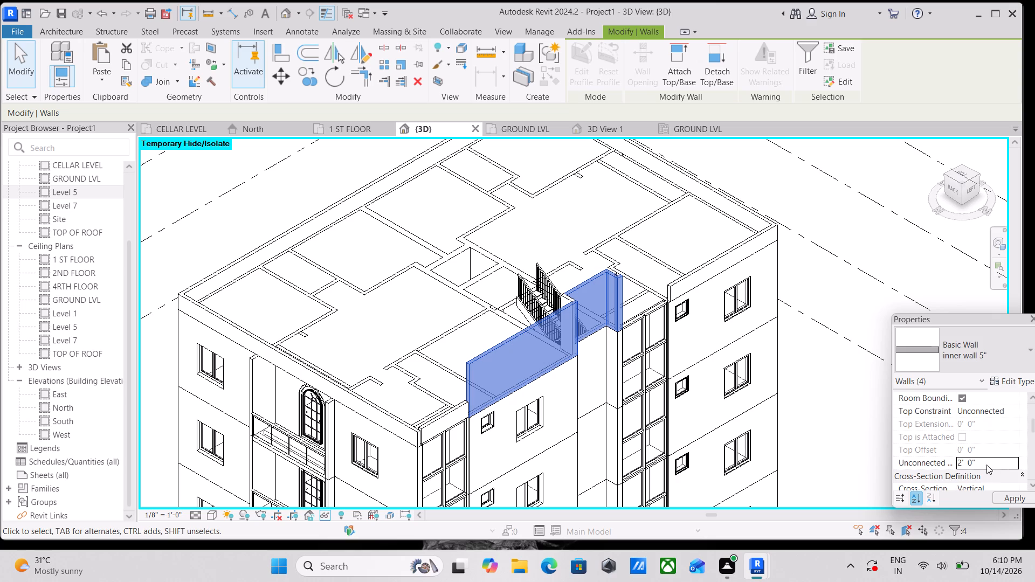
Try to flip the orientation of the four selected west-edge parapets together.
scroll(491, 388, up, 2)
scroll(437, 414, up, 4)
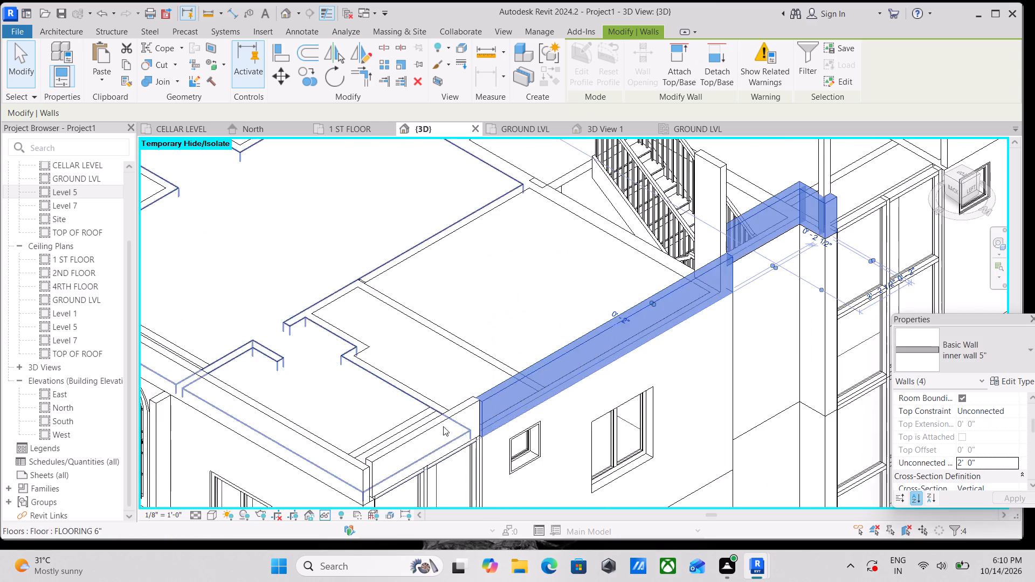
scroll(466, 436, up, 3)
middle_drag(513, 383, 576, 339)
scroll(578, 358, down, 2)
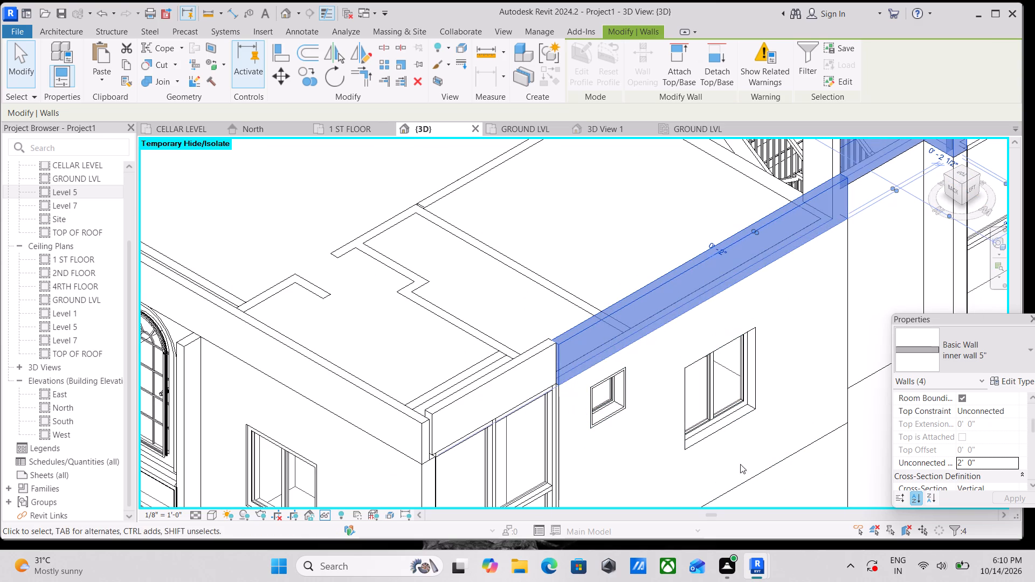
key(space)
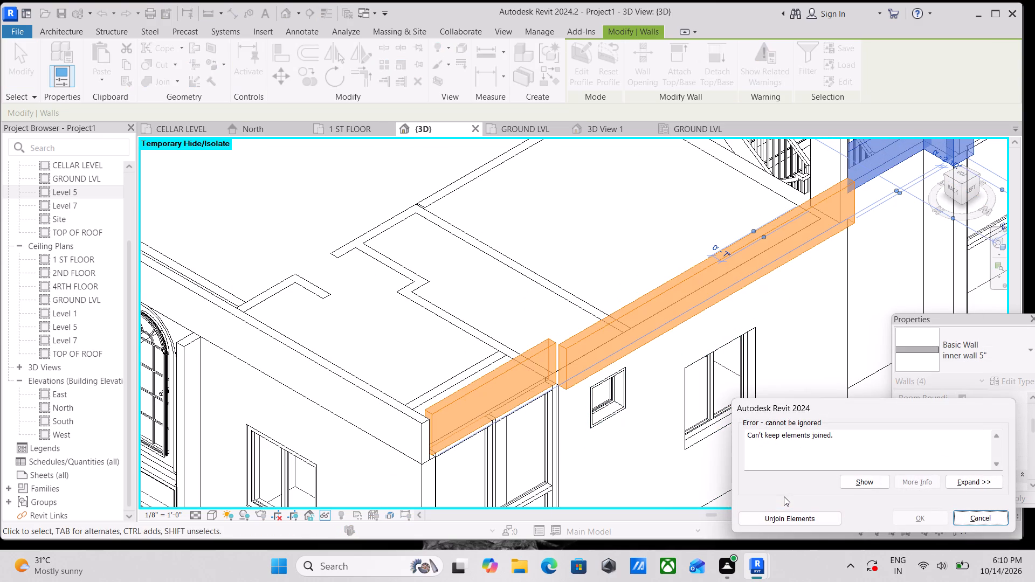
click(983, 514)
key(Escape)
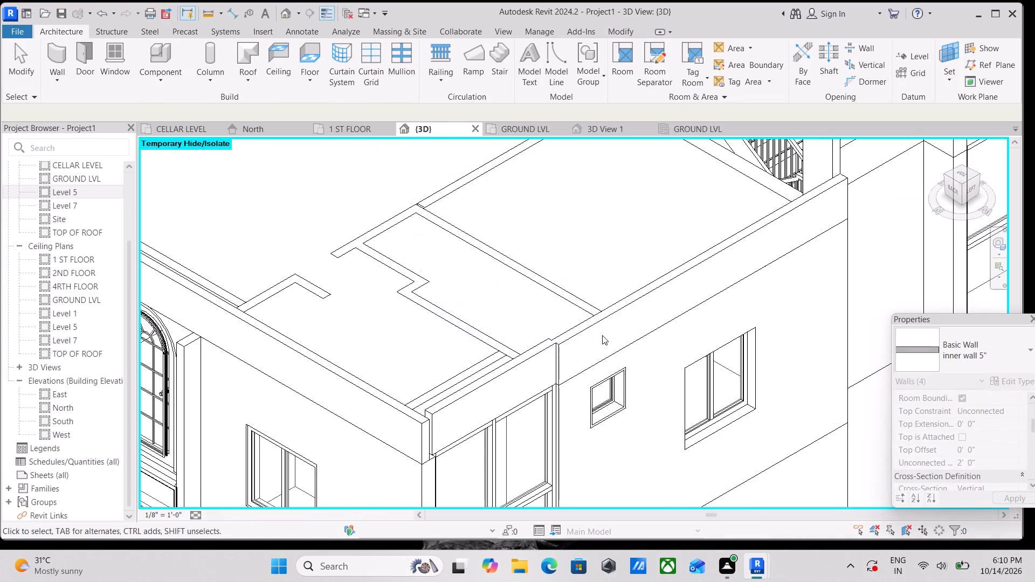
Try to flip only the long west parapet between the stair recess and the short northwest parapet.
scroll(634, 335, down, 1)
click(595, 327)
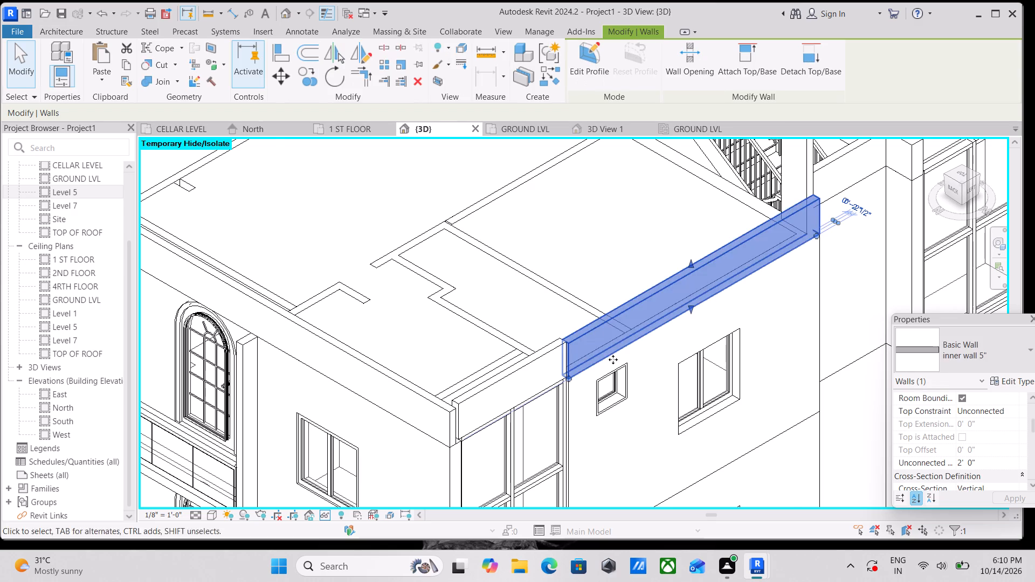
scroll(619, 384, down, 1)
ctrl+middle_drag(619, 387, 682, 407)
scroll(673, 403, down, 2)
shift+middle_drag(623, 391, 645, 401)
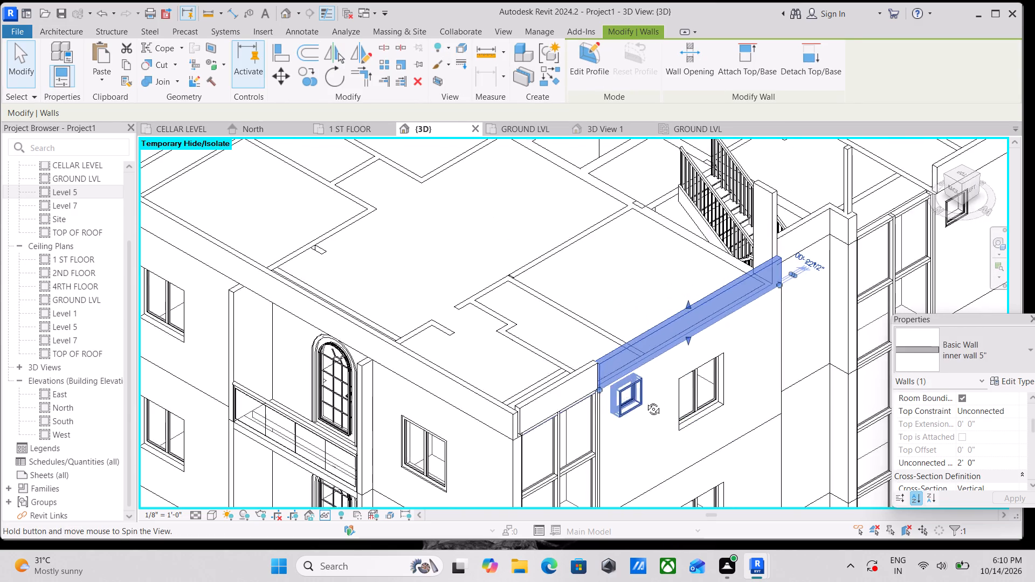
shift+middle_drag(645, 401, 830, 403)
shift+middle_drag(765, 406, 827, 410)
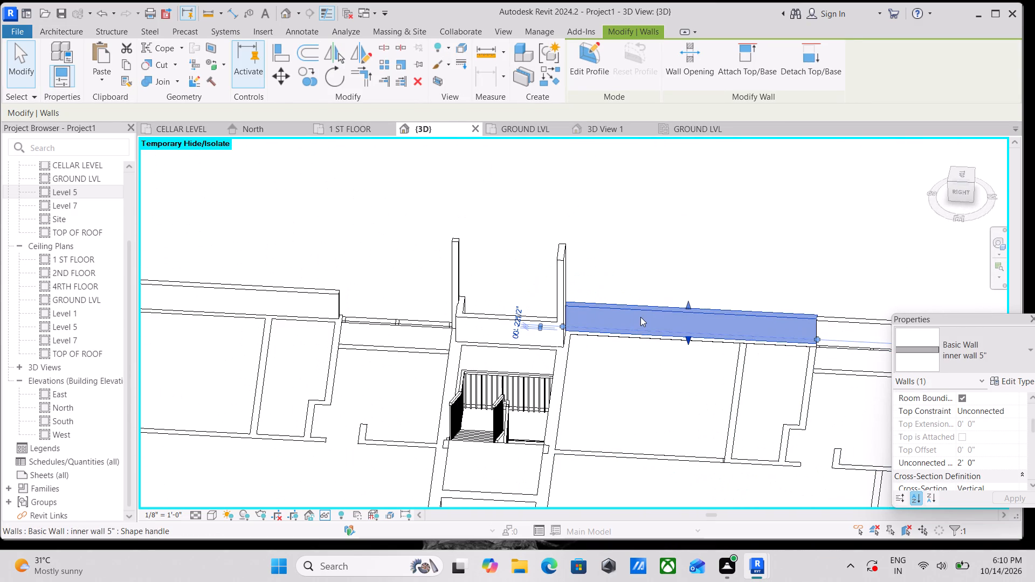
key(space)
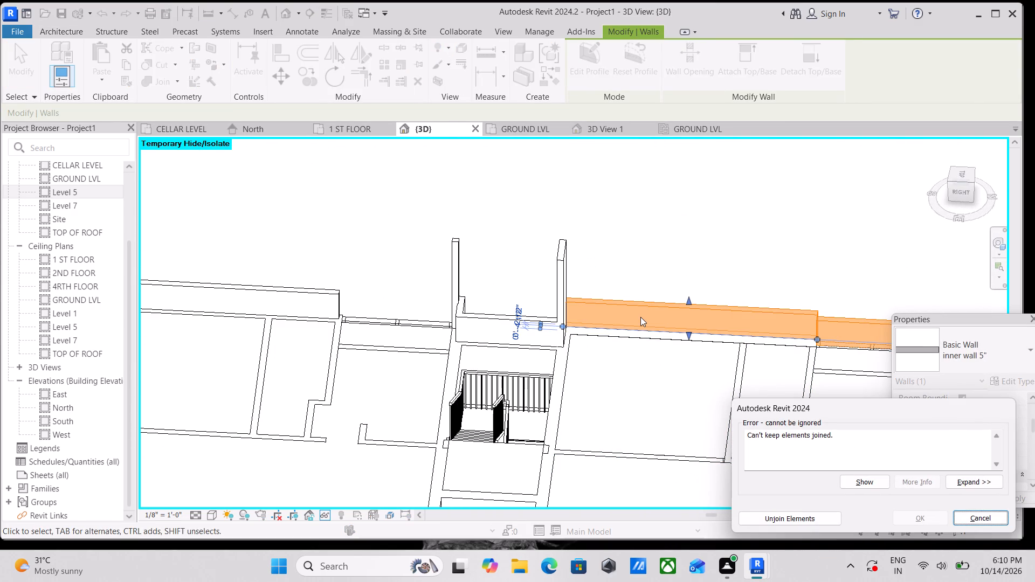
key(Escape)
Shorten the long west parapet to about 15'-6", pulling its end back from the short northwest parapet.
click(661, 308)
scroll(806, 331, up, 3)
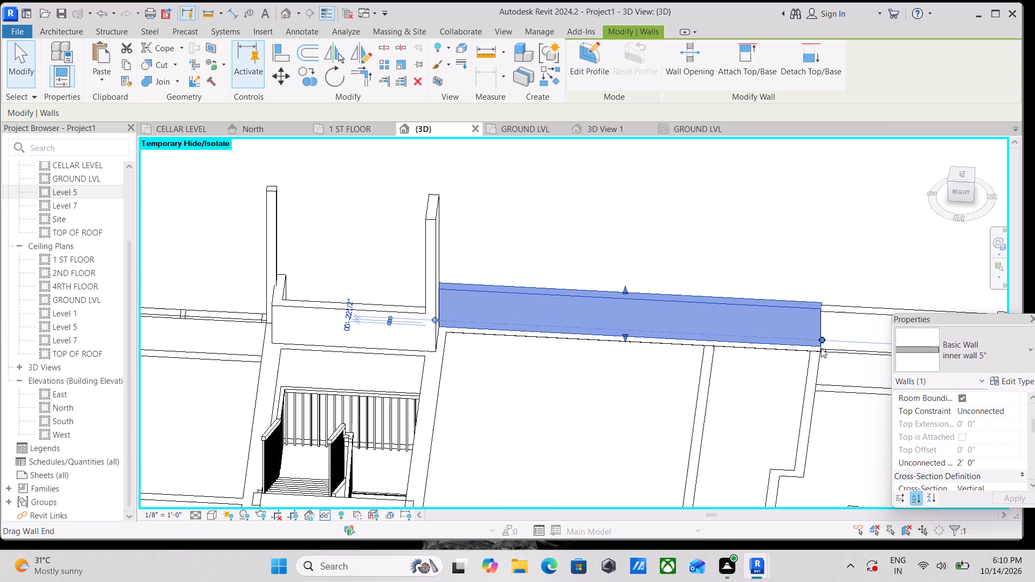
drag(820, 341, 811, 341)
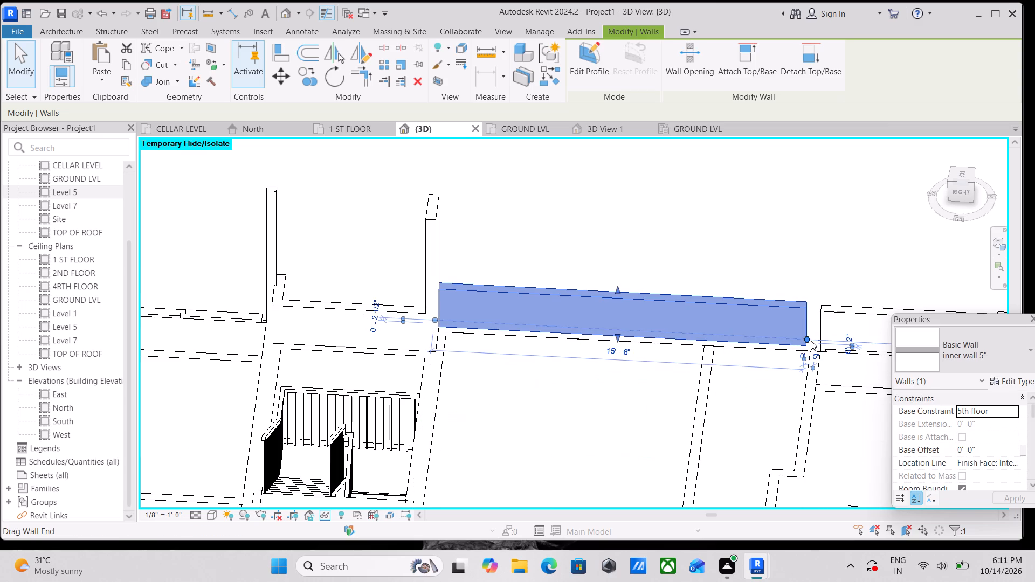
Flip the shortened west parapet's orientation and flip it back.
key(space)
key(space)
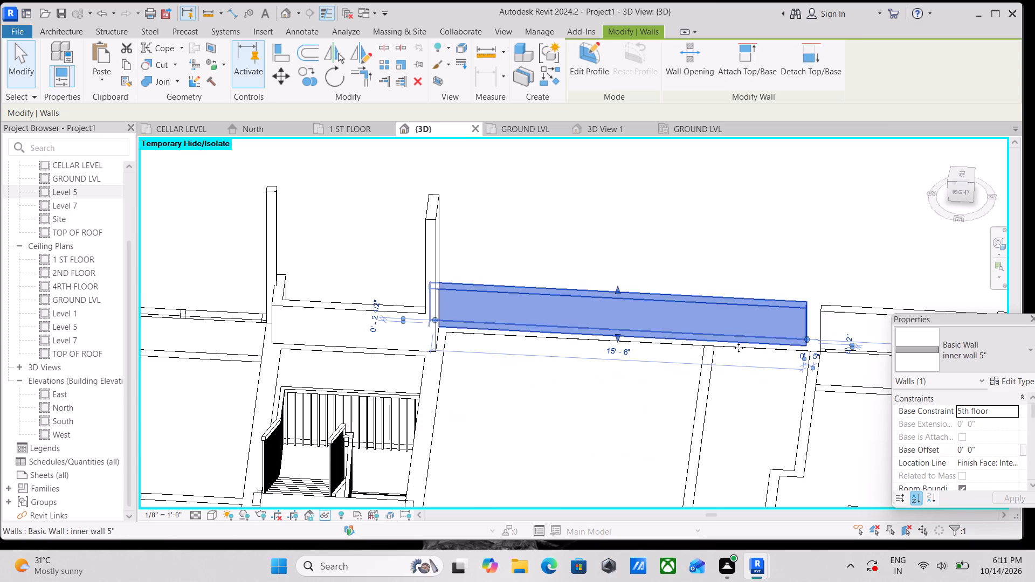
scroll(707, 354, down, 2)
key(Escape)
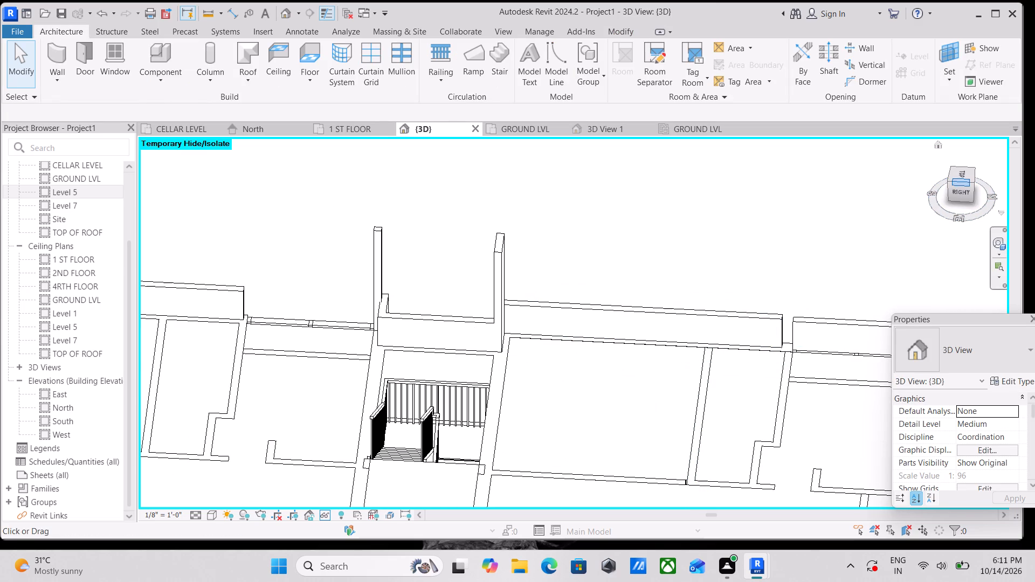
Examine the gap between the shortened west parapet and the short northwest parapet, from the roof side and from outside.
click(956, 177)
scroll(546, 318, up, 4)
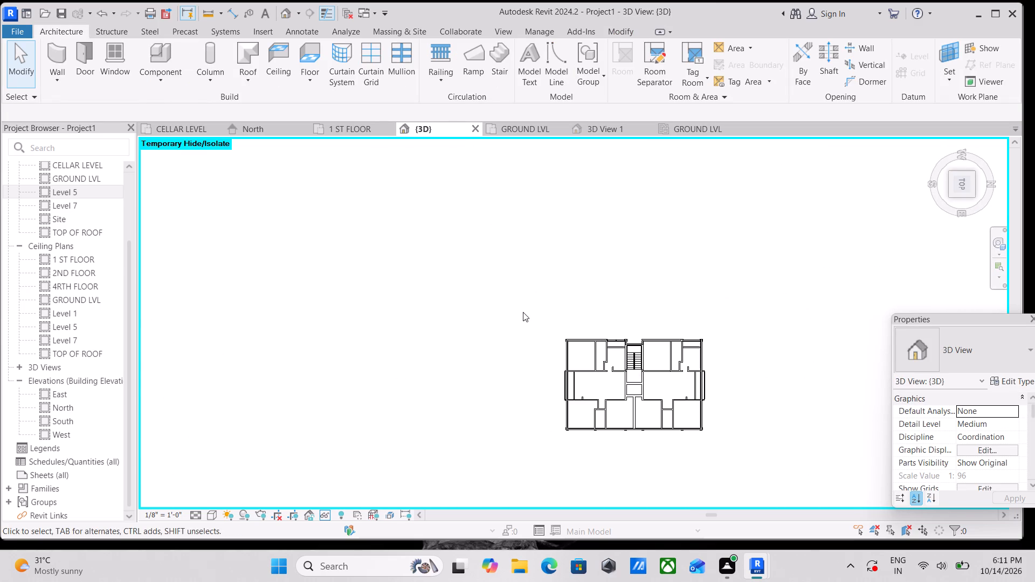
click(975, 194)
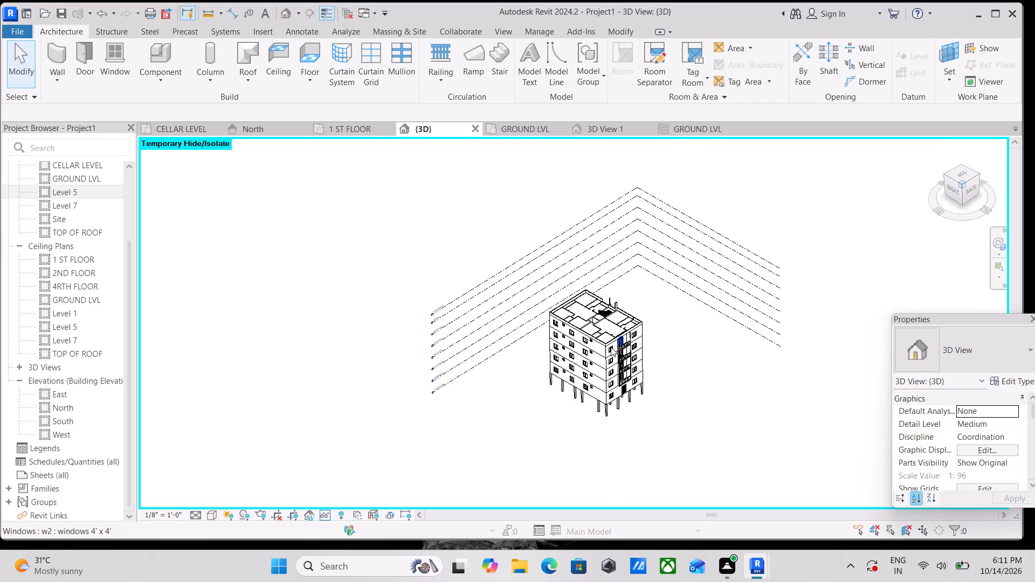
scroll(611, 347, up, 11)
key(Escape)
scroll(598, 281, up, 7)
scroll(644, 278, down, 2)
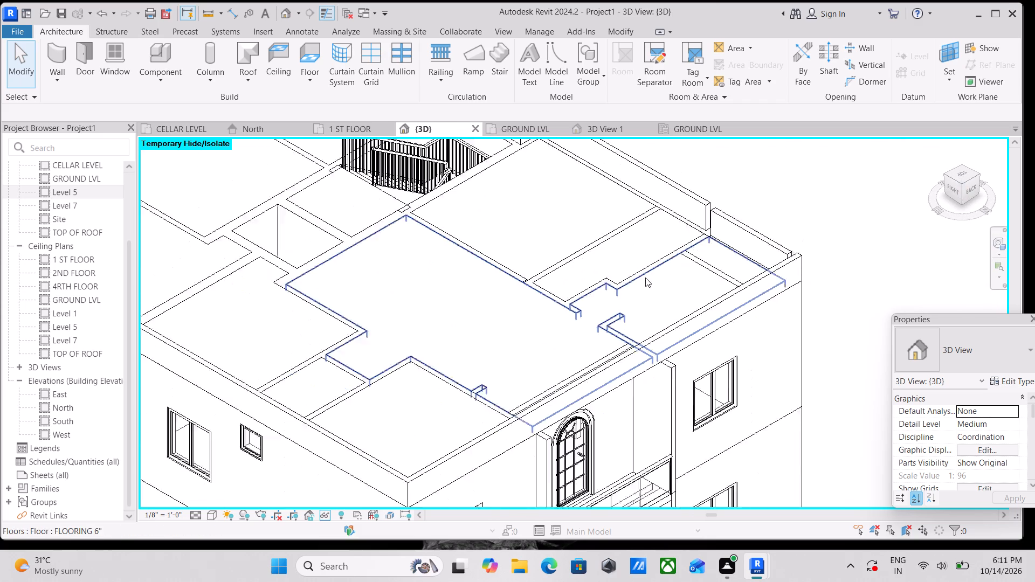
scroll(645, 278, down, 1)
middle_drag(646, 279, 632, 364)
scroll(665, 327, up, 5)
click(678, 298)
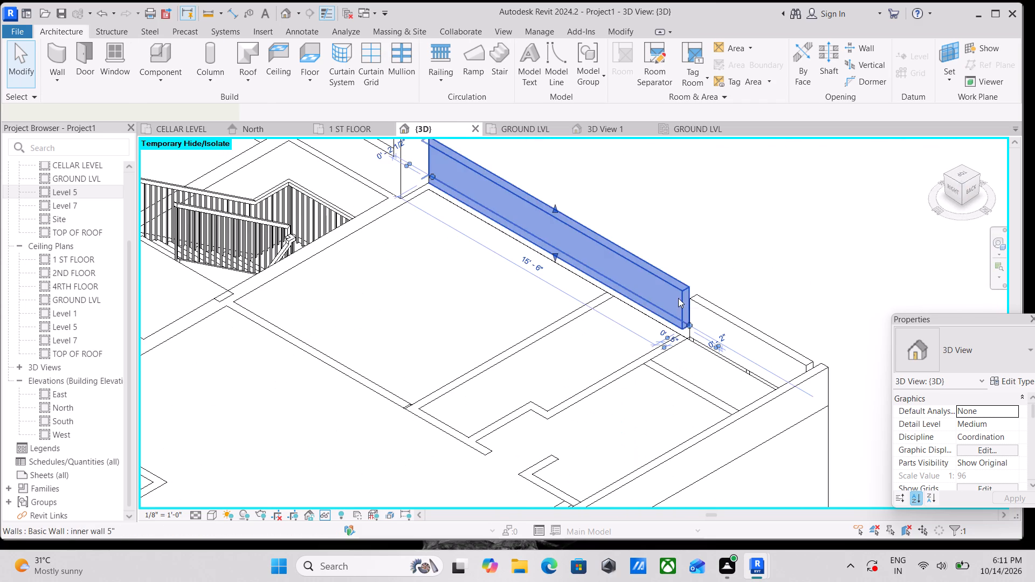
scroll(675, 303, down, 1)
shift+middle_drag(685, 380, 644, 378)
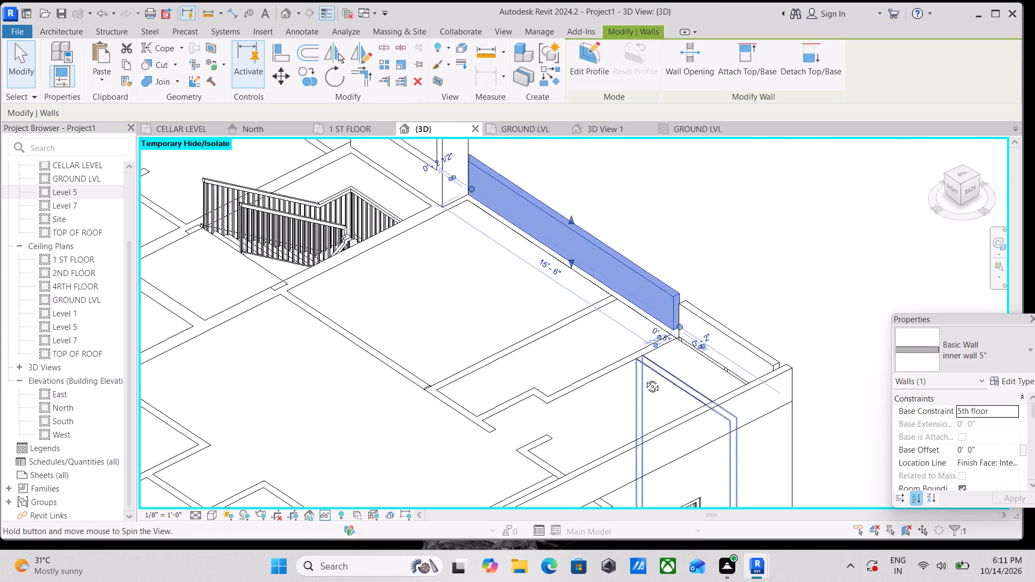
shift+middle_drag(644, 378, 479, 304)
scroll(484, 288, up, 5)
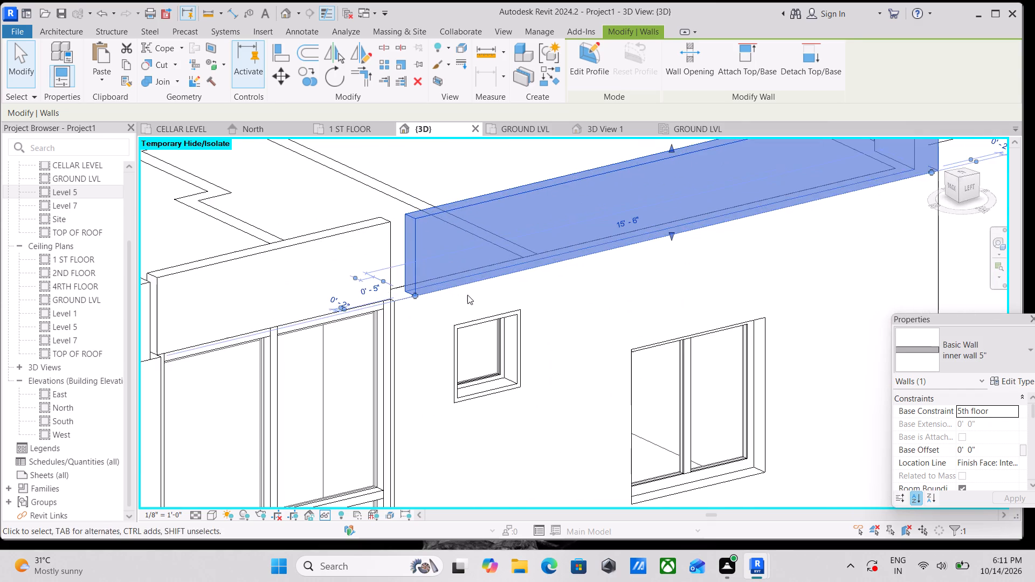
middle_drag(468, 295, 439, 332)
middle_drag(514, 294, 521, 308)
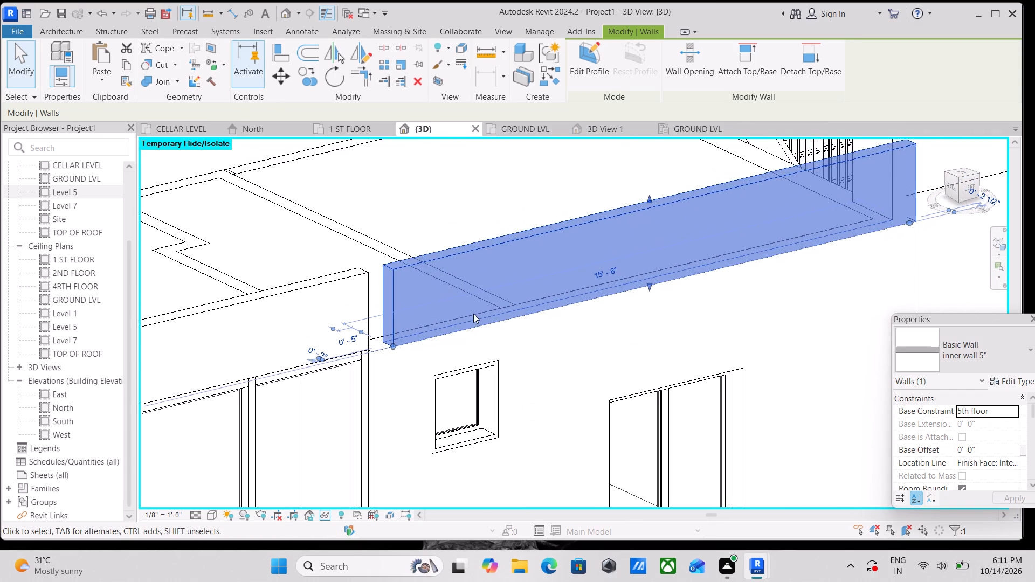
scroll(430, 309, down, 1)
middle_drag(433, 318, 436, 347)
scroll(436, 352, down, 3)
middle_drag(476, 339, 460, 354)
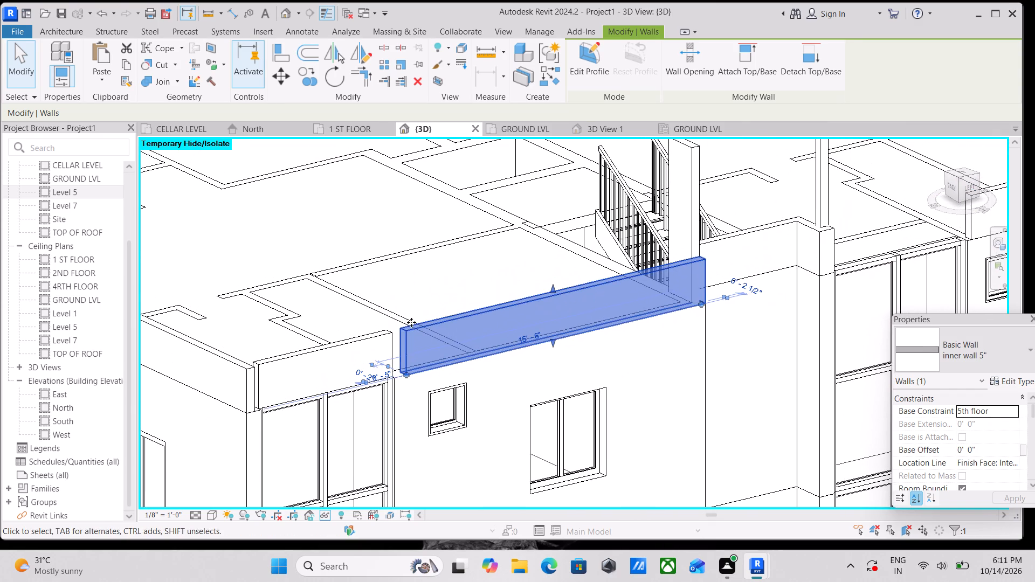
Delete the short 7'-0" parapet above the curtain wall at the northwest corner.
click(384, 337)
right_click(366, 336)
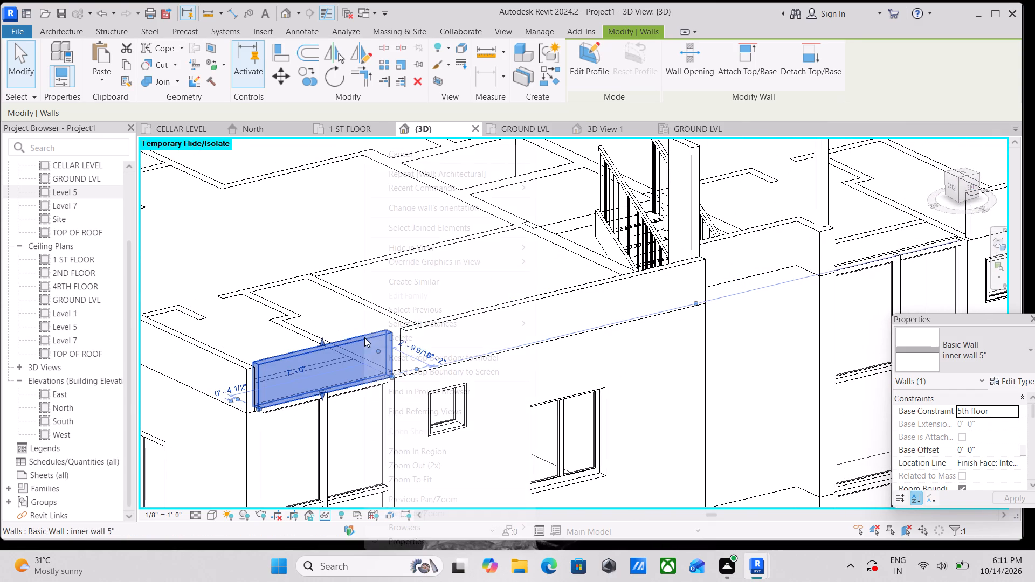
click(415, 338)
scroll(336, 356, down, 1)
middle_drag(307, 374, 380, 344)
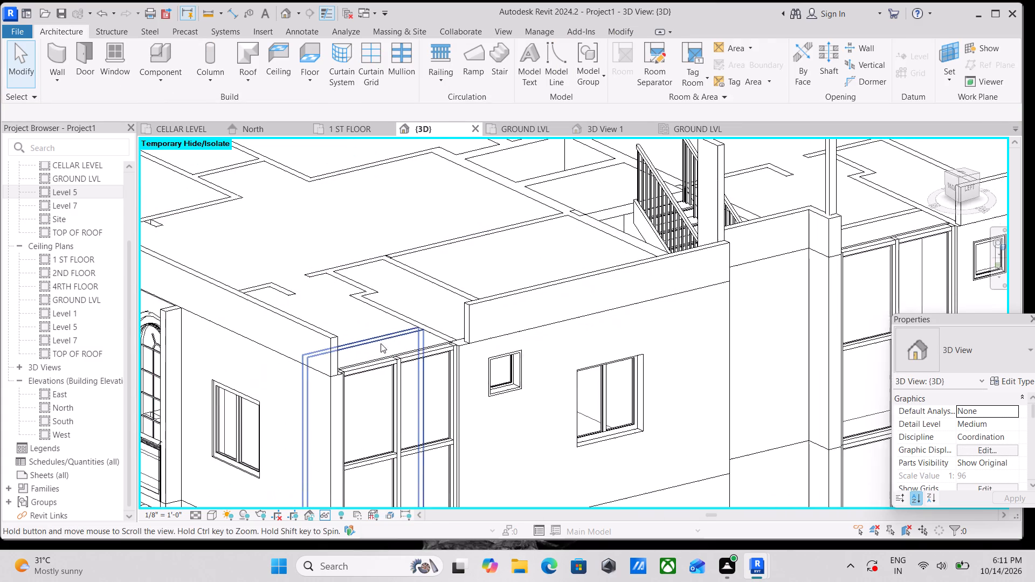
Examine the parapet gaps above the curtain walls along the west edge, including the area beside the stair.
scroll(346, 373, up, 3)
scroll(351, 367, down, 2)
middle_drag(366, 361, 423, 352)
scroll(455, 337, down, 5)
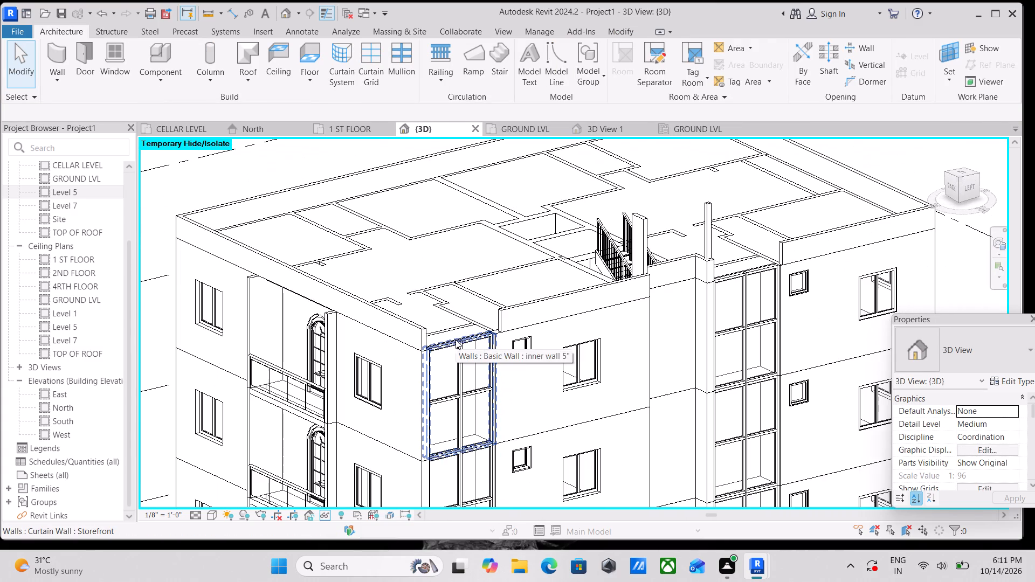
scroll(456, 339, down, 2)
shift+middle_drag(585, 332, 485, 315)
scroll(656, 320, up, 5)
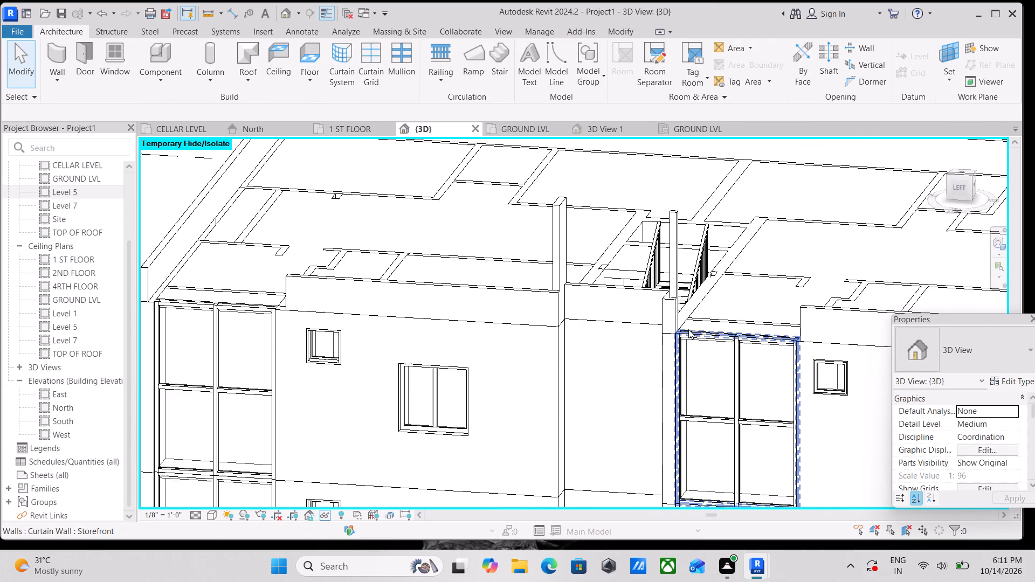
scroll(677, 330, up, 2)
middle_drag(803, 342, 740, 359)
shift+middle_drag(729, 359, 732, 363)
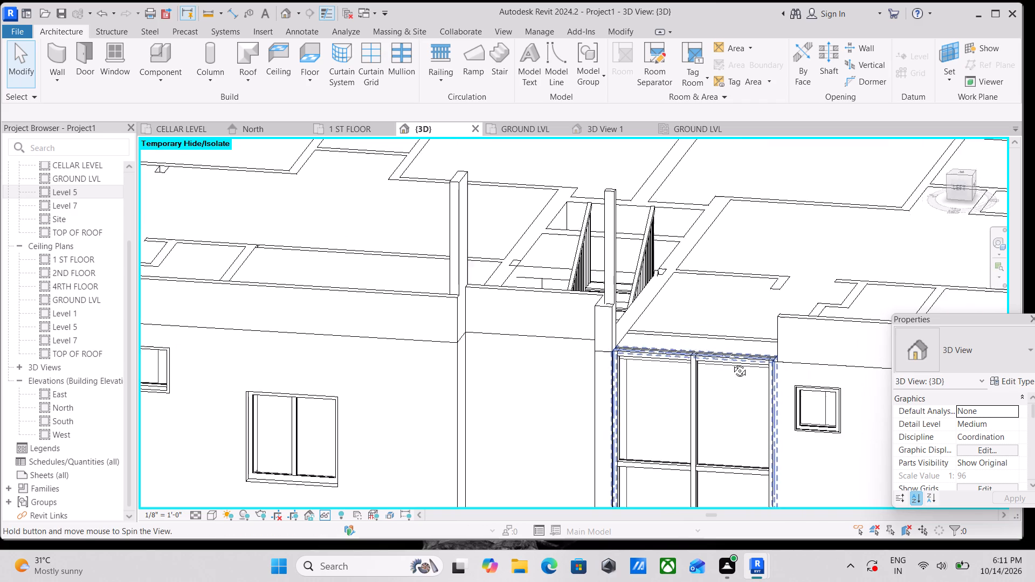
shift+middle_drag(732, 363, 763, 412)
middle_drag(743, 356, 746, 433)
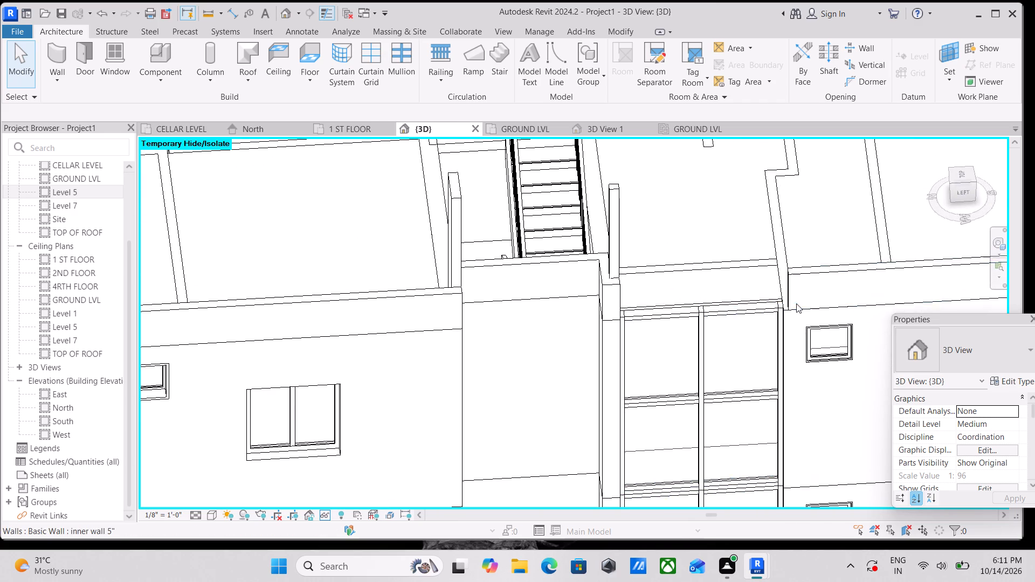
middle_drag(796, 303, 788, 328)
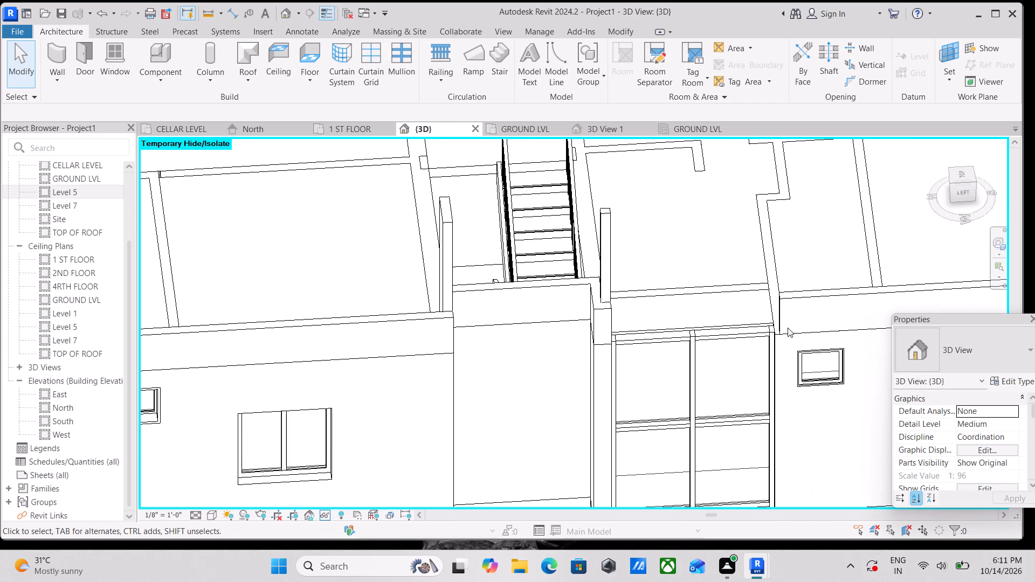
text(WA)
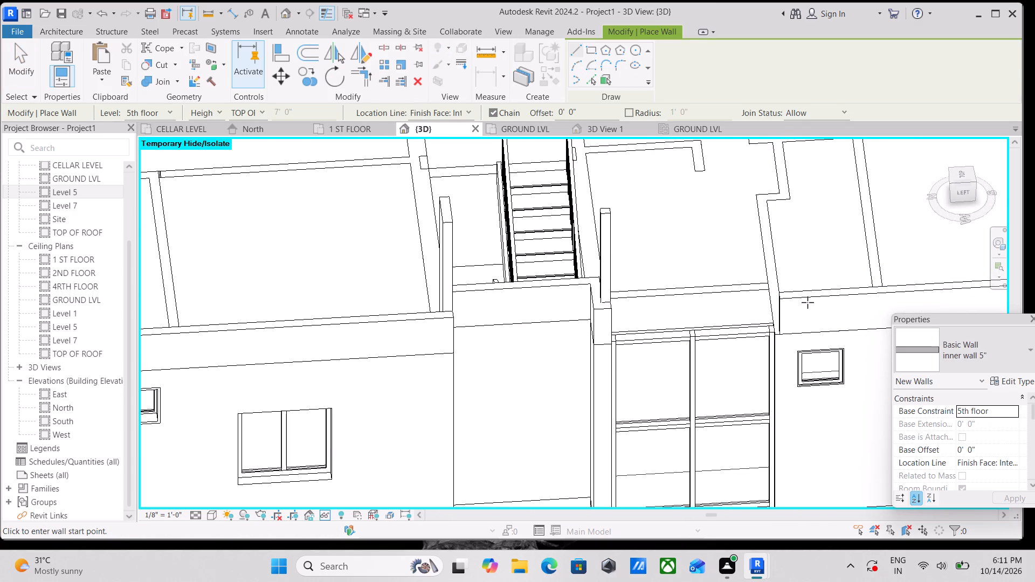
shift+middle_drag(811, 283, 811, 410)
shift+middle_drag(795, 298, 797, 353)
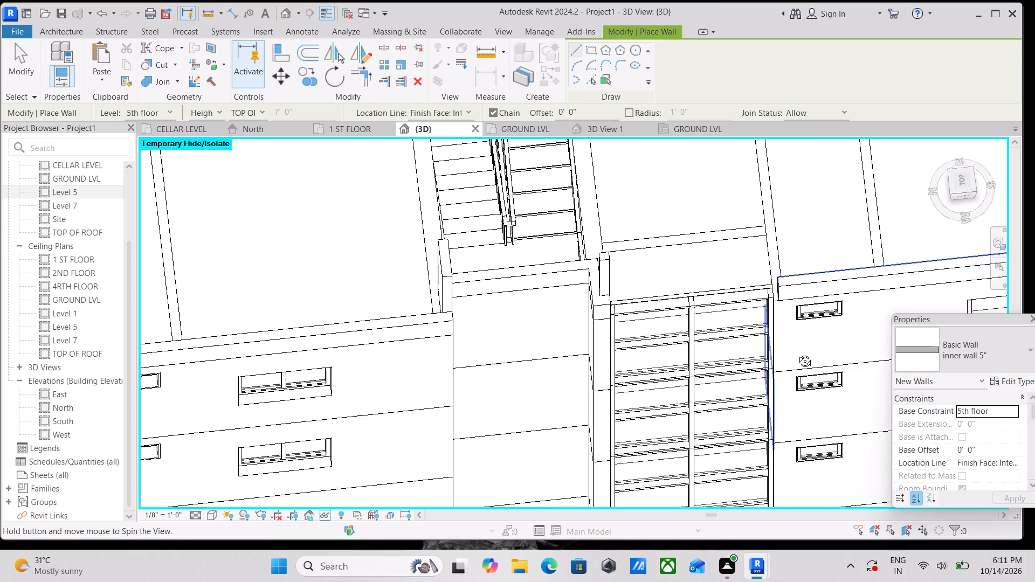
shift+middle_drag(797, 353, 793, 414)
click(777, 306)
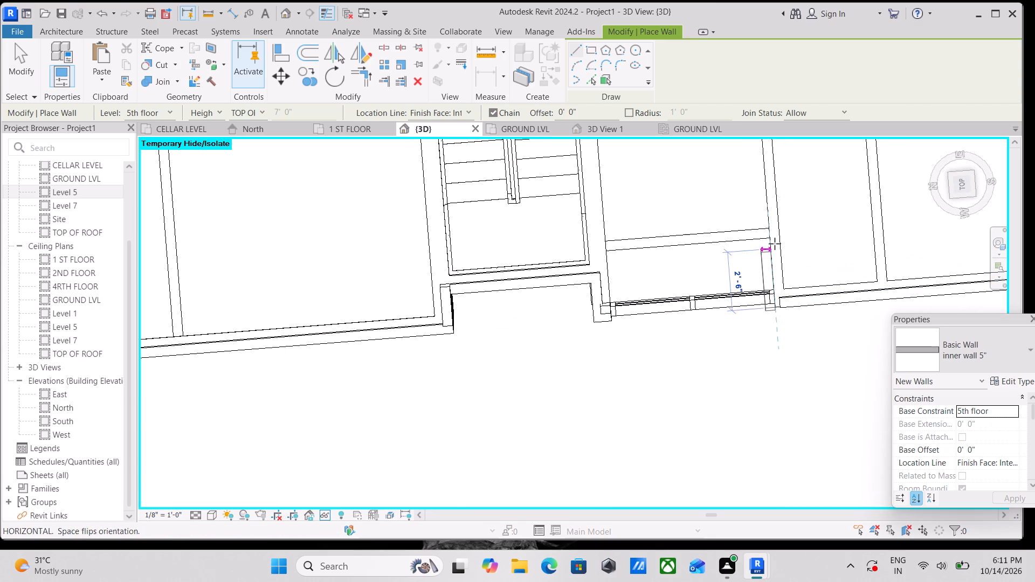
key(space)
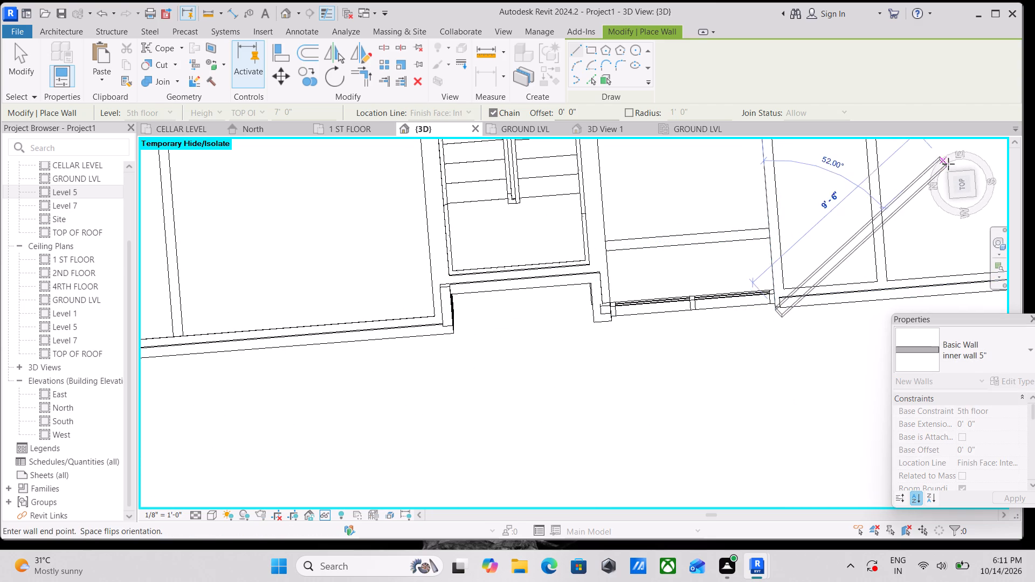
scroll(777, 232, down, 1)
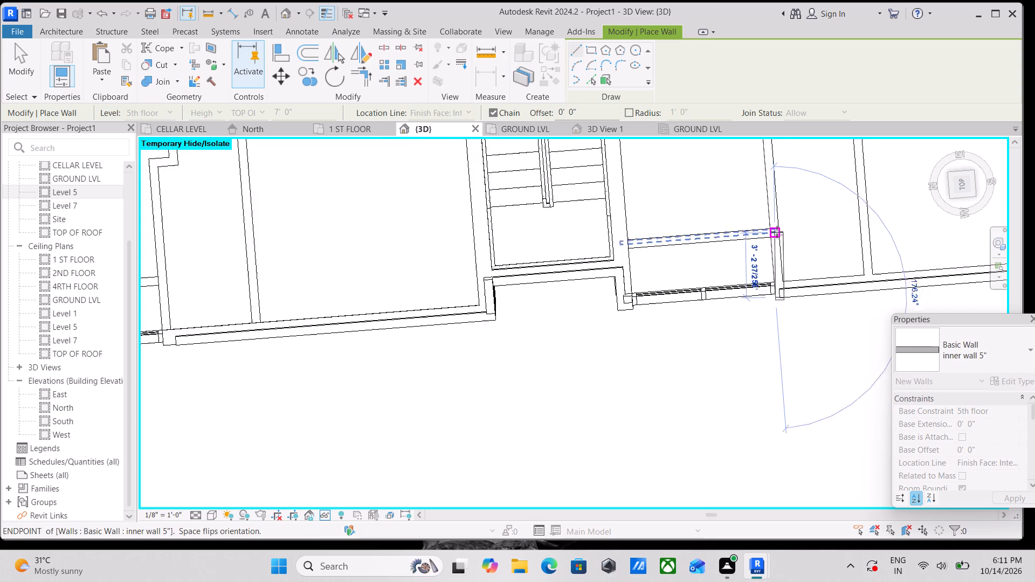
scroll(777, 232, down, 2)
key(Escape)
In top view, nudge the recessed west parapet in front of the stair three increments inward, toward the stair.
click(959, 180)
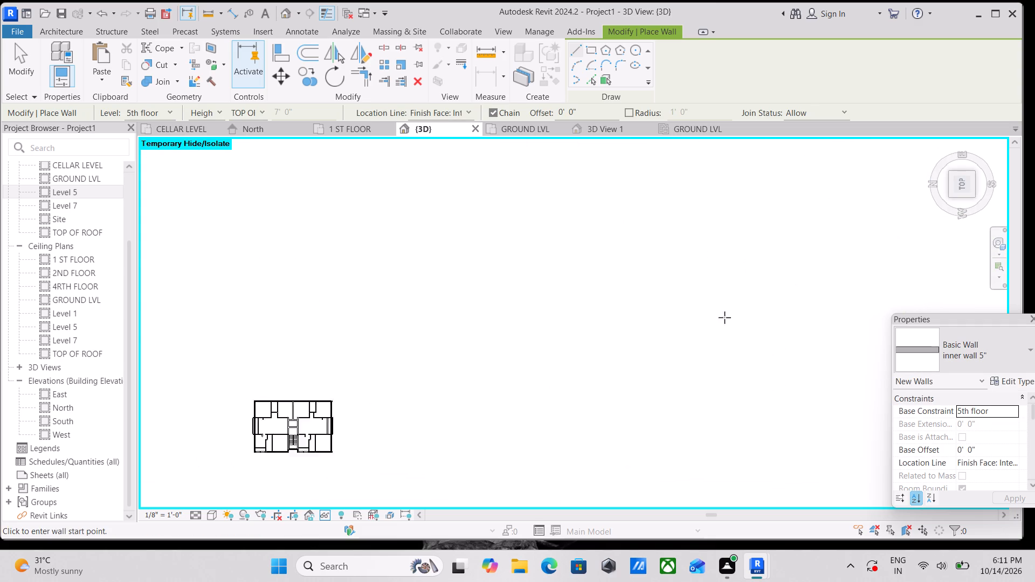
scroll(492, 365, up, 3)
scroll(409, 380, up, 4)
scroll(678, 233, up, 4)
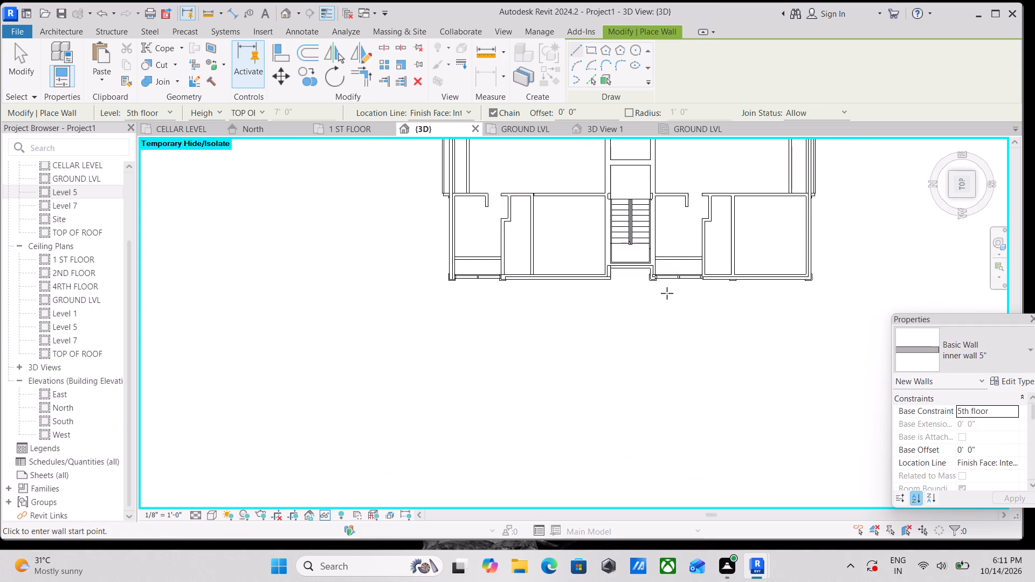
scroll(666, 293, up, 6)
scroll(618, 249, up, 2)
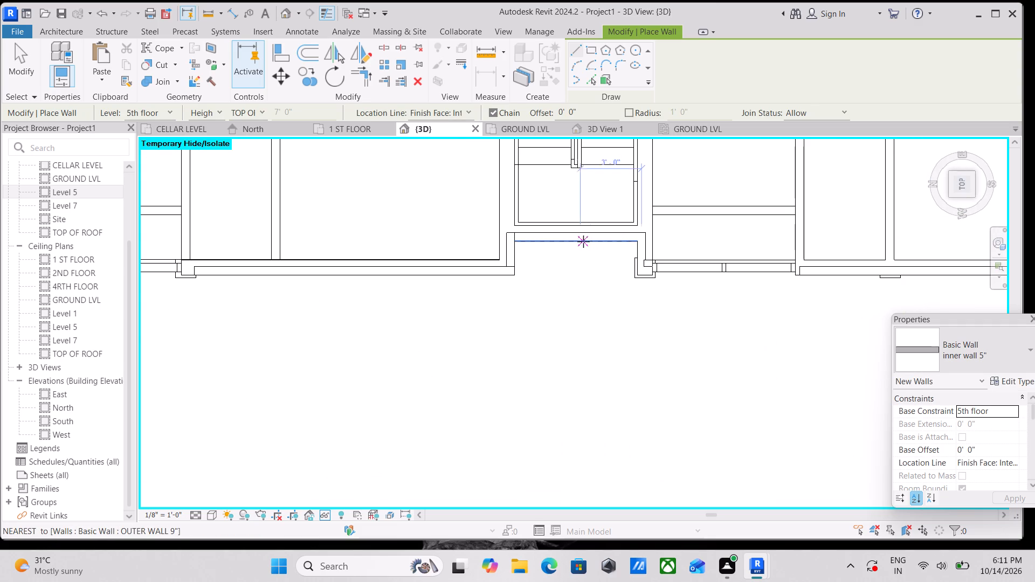
scroll(583, 241, up, 3)
key(Escape)
click(534, 234)
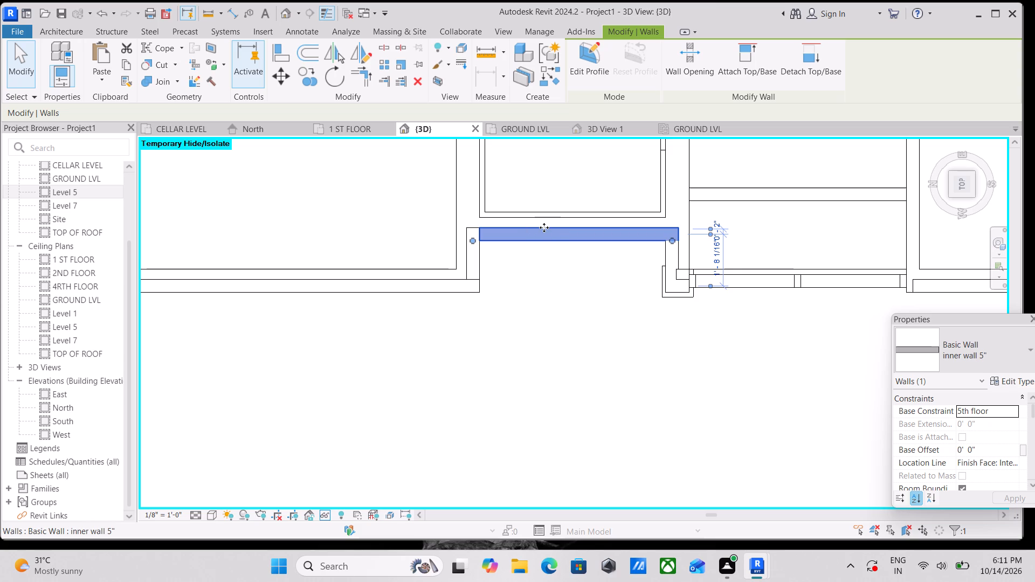
key(Up)
key(Up)
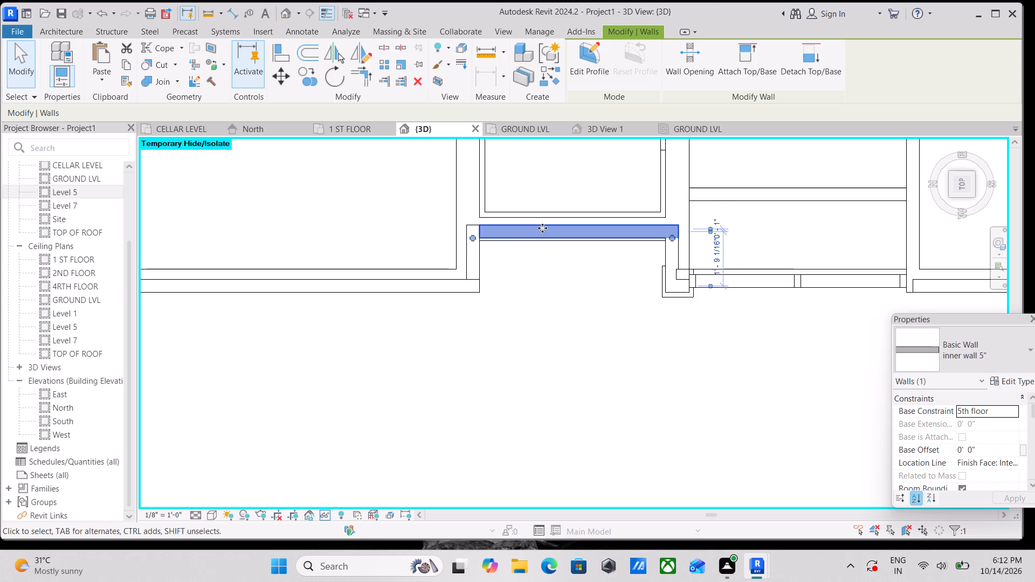
key(Up)
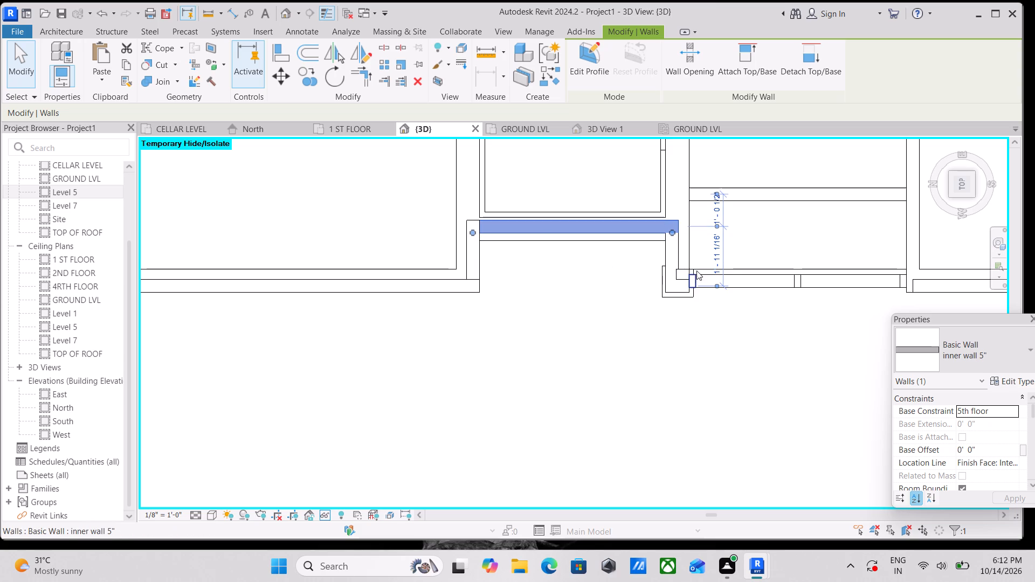
Inspect the recessed parapet and the adjoining curtain wall mullions from above.
click(687, 273)
key(Escape)
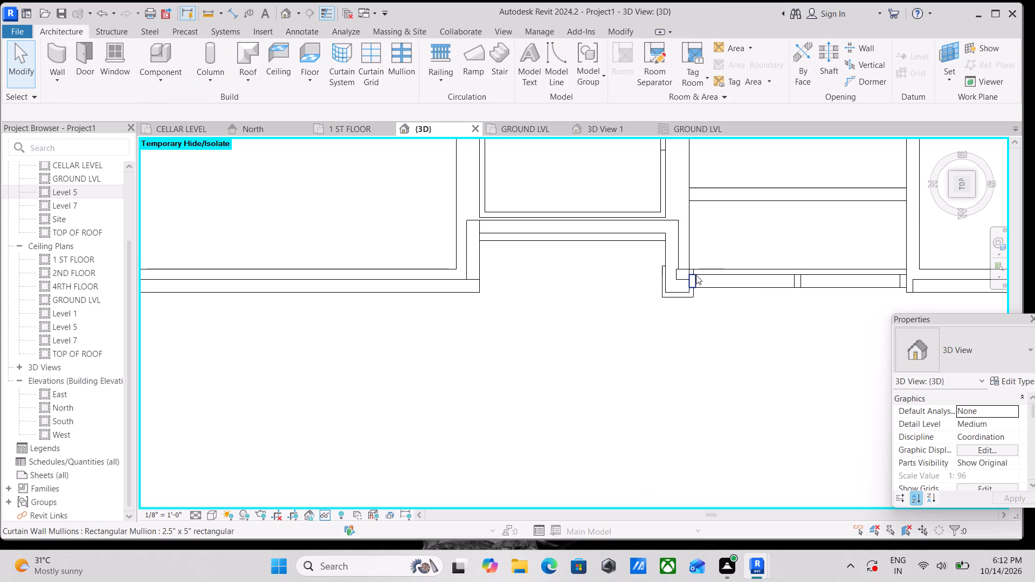
click(701, 282)
key(Escape)
click(579, 227)
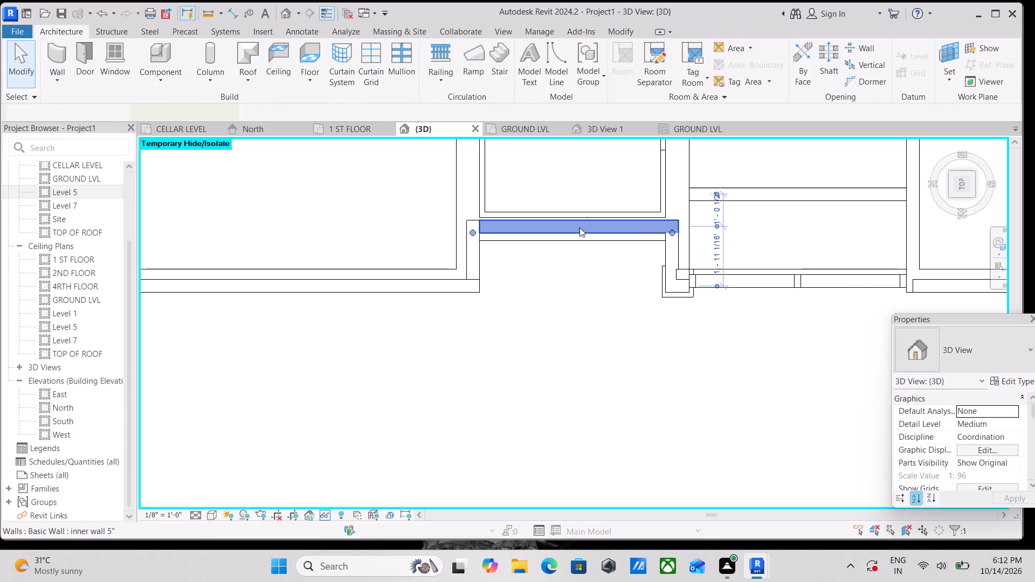
key(Escape)
click(728, 279)
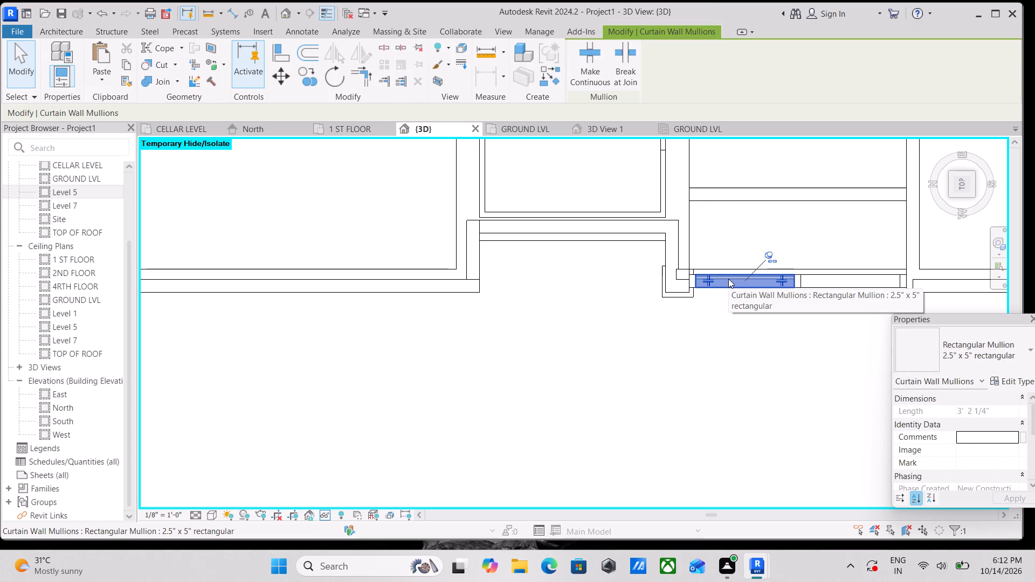
key(Escape)
click(831, 285)
key(Escape)
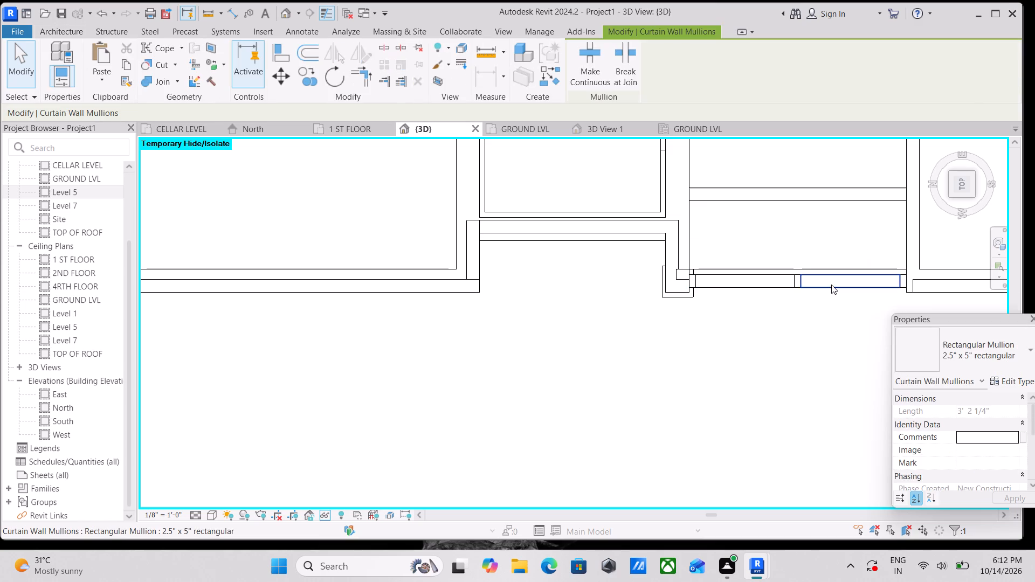
Extend the north end of the long west parapet over the curtain wall to meet the north parapet at the northwest corner.
scroll(831, 285, down, 3)
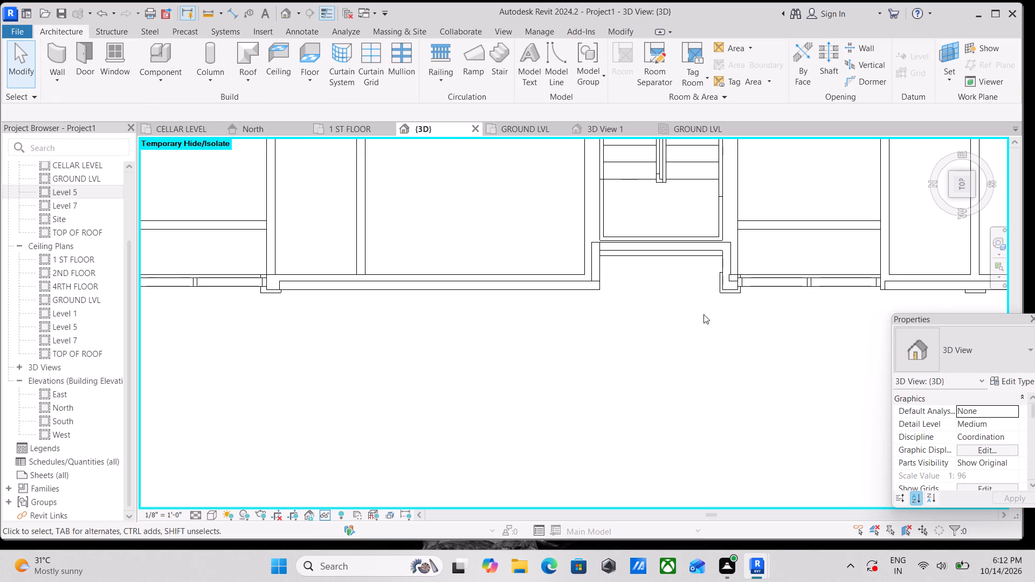
middle_drag(730, 294, 684, 297)
shift+middle_drag(686, 306, 727, 169)
middle_drag(507, 249, 621, 205)
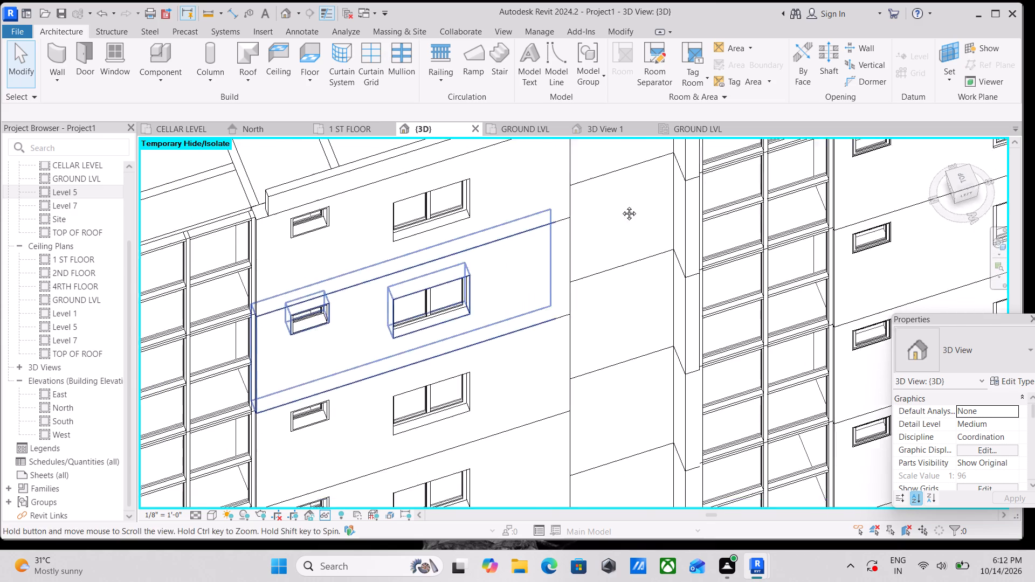
middle_drag(621, 205, 673, 190)
shift+middle_drag(499, 230, 569, 172)
middle_drag(589, 301, 612, 239)
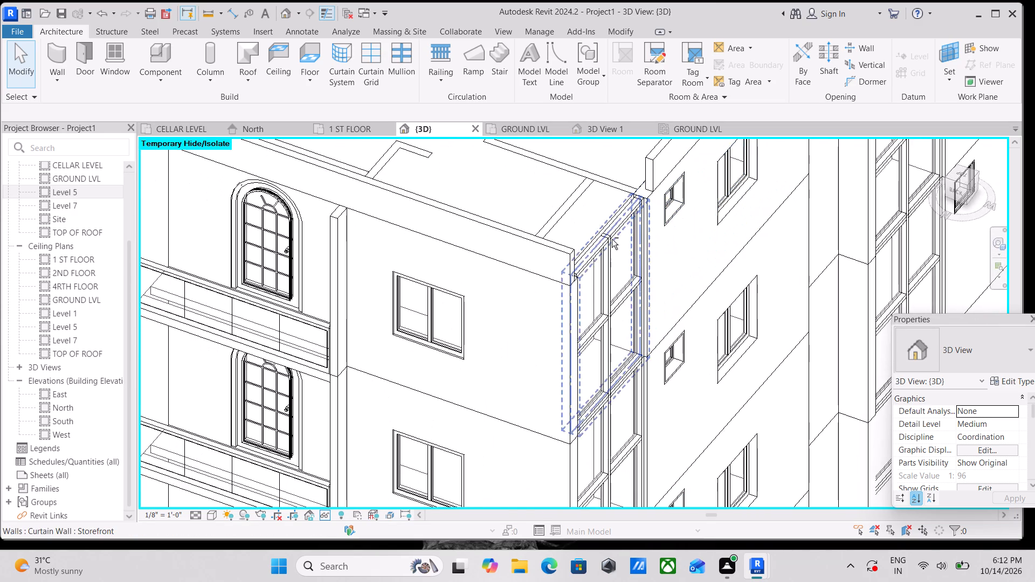
middle_drag(569, 266, 582, 306)
scroll(603, 257, up, 3)
scroll(590, 313, up, 2)
scroll(605, 297, down, 1)
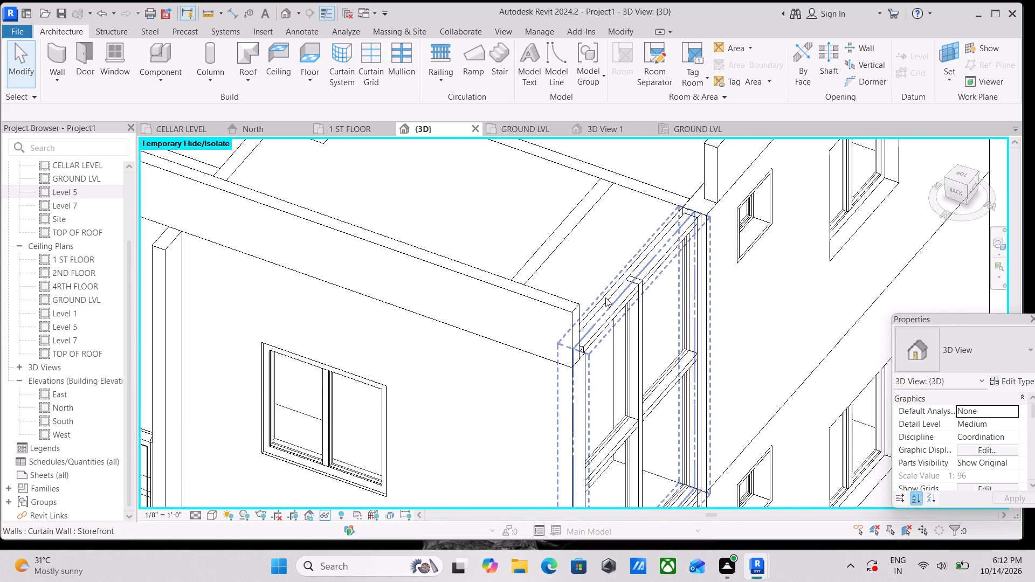
scroll(605, 297, down, 1)
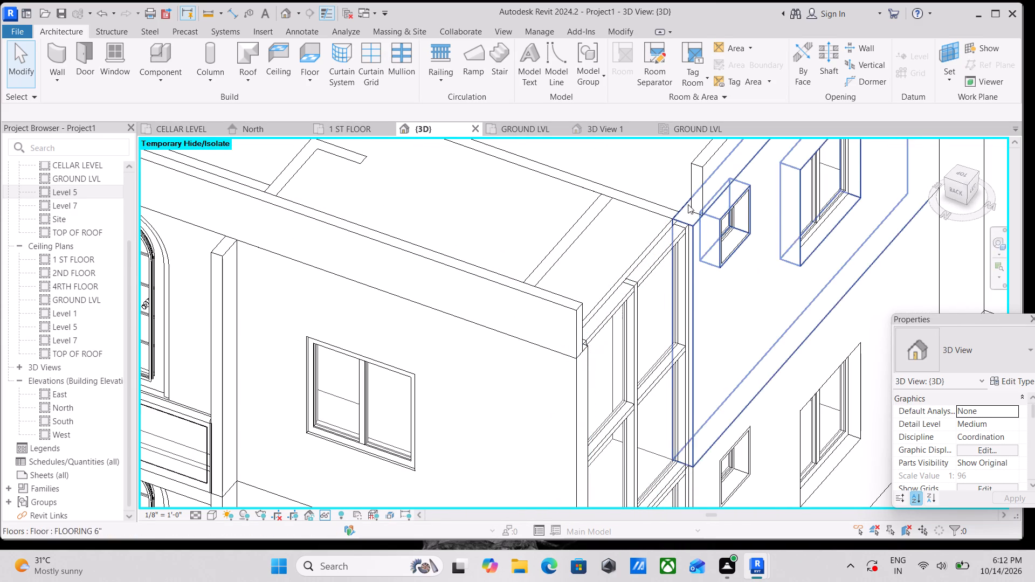
click(704, 203)
drag(705, 213, 666, 241)
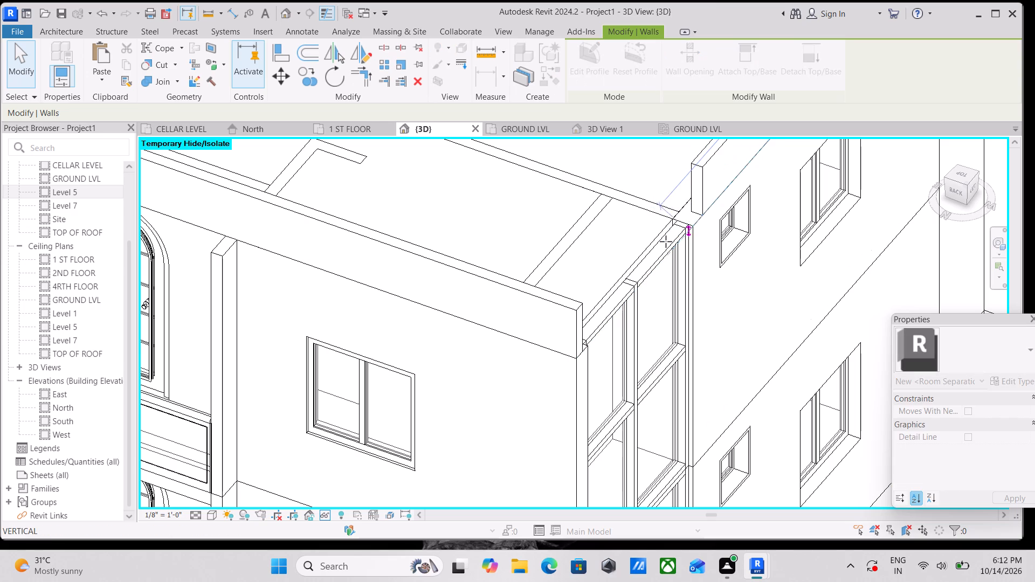
drag(666, 241, 582, 343)
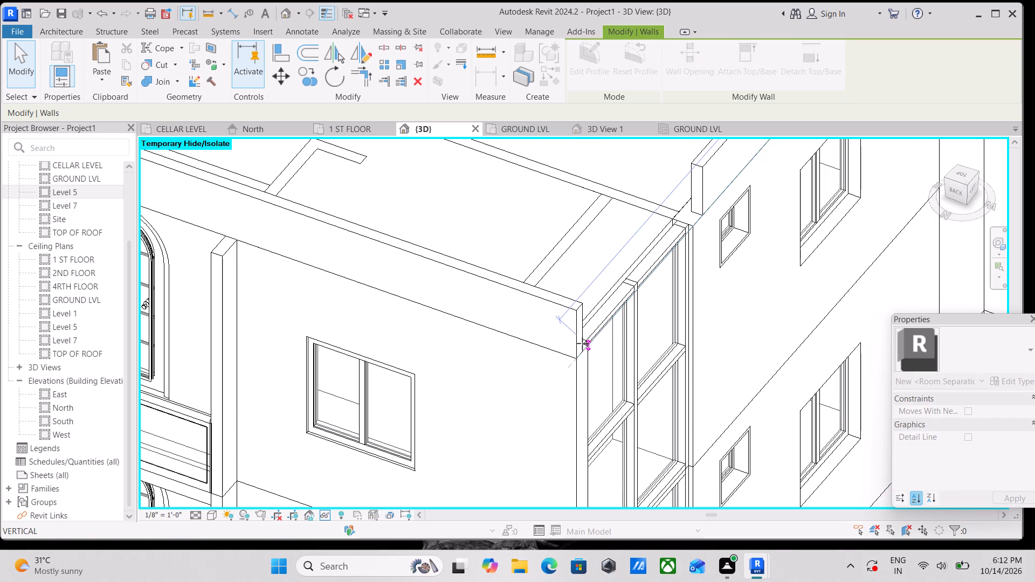
drag(582, 343, 579, 350)
scroll(621, 322, down, 3)
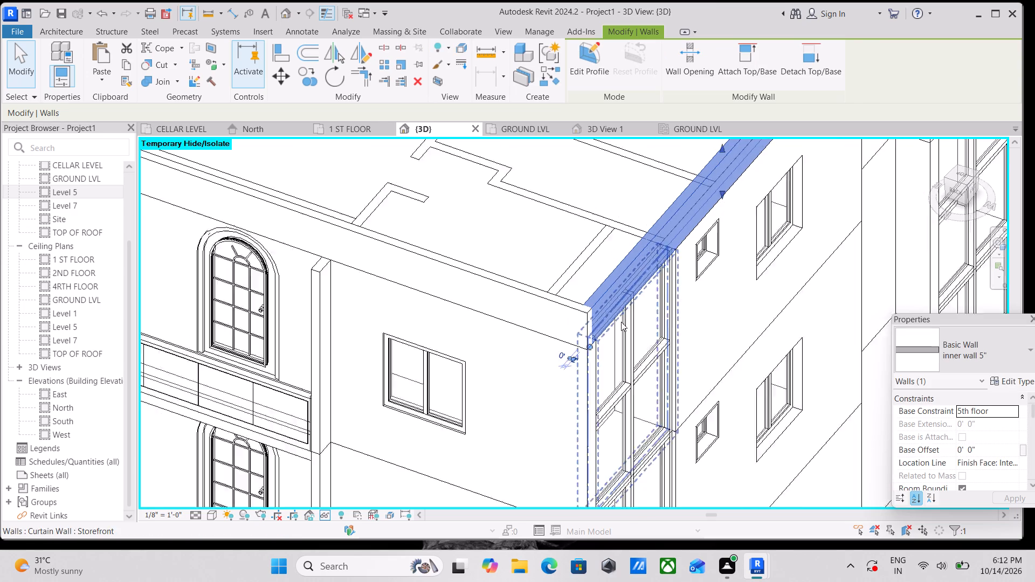
scroll(621, 322, down, 2)
key(Escape)
Stretch the southern west parapet over the curtain wall to the stair recess, making it about 23'-6" long.
scroll(649, 300, down, 5)
scroll(722, 235, down, 2)
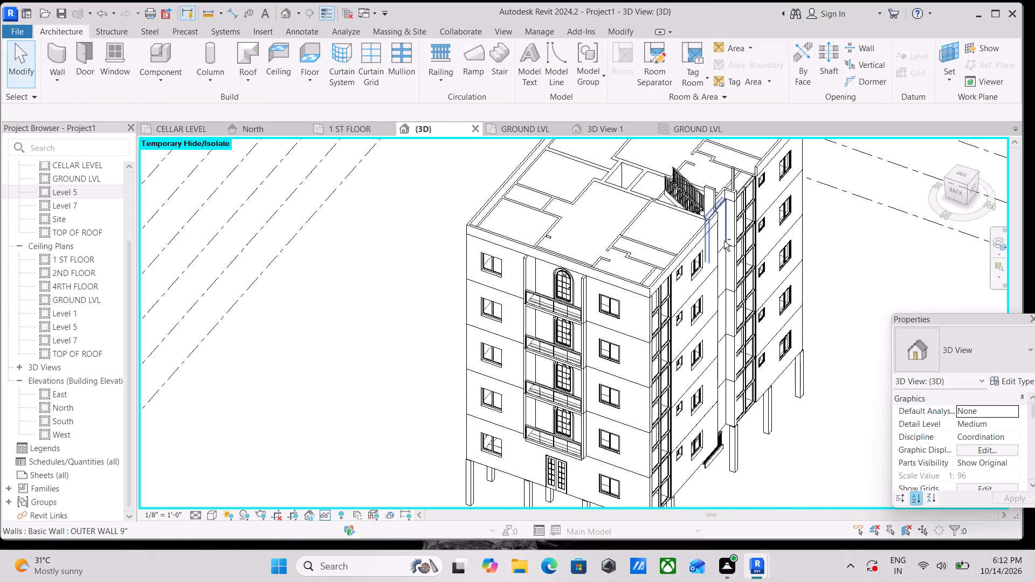
shift+middle_drag(724, 241, 631, 113)
shift+middle_drag(675, 195, 654, 190)
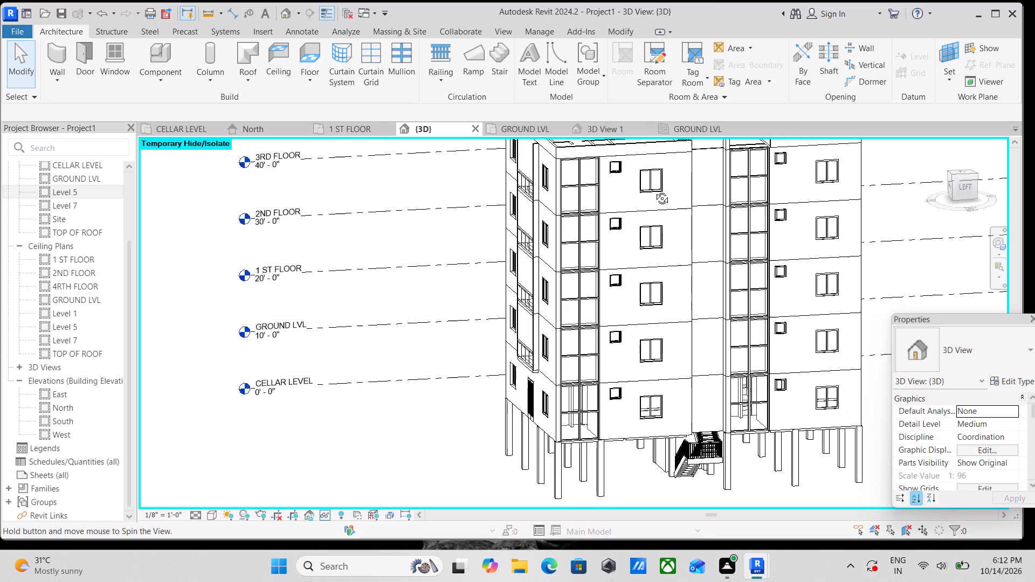
shift+middle_drag(654, 190, 624, 233)
scroll(664, 210, down, 1)
middle_drag(664, 210, 635, 335)
scroll(718, 246, up, 2)
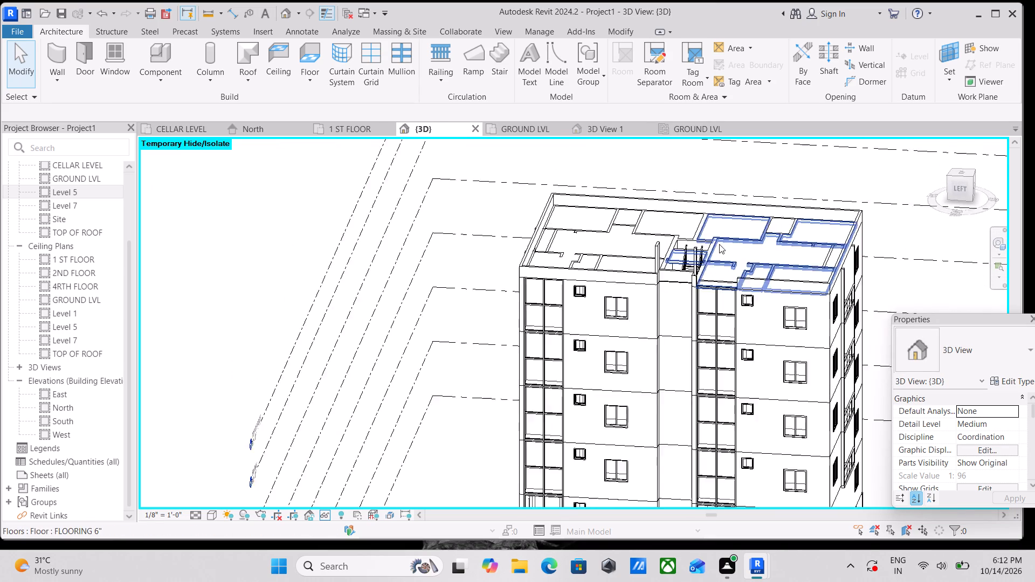
scroll(719, 244, up, 4)
click(754, 292)
scroll(739, 304, up, 2)
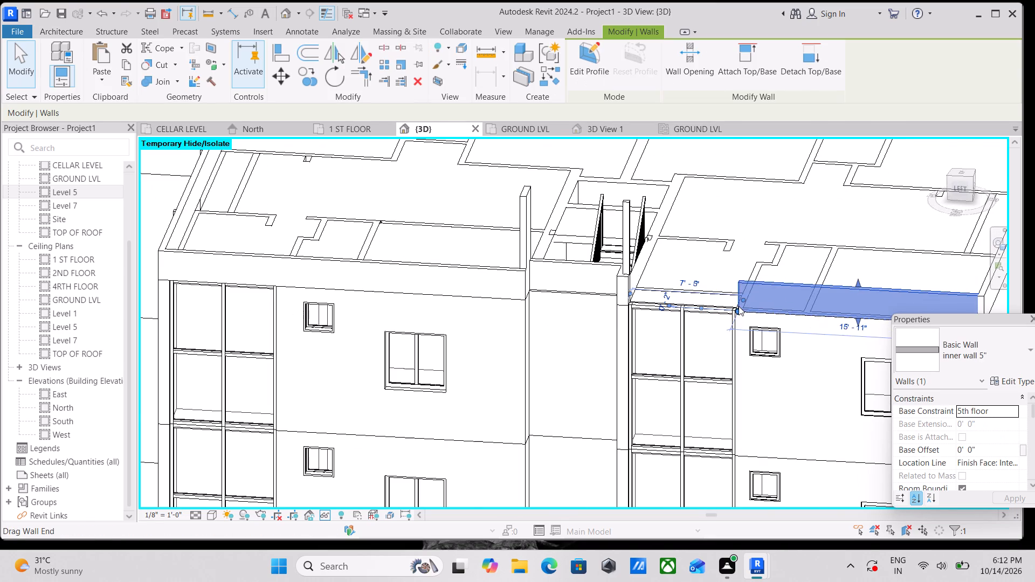
drag(739, 306, 626, 305)
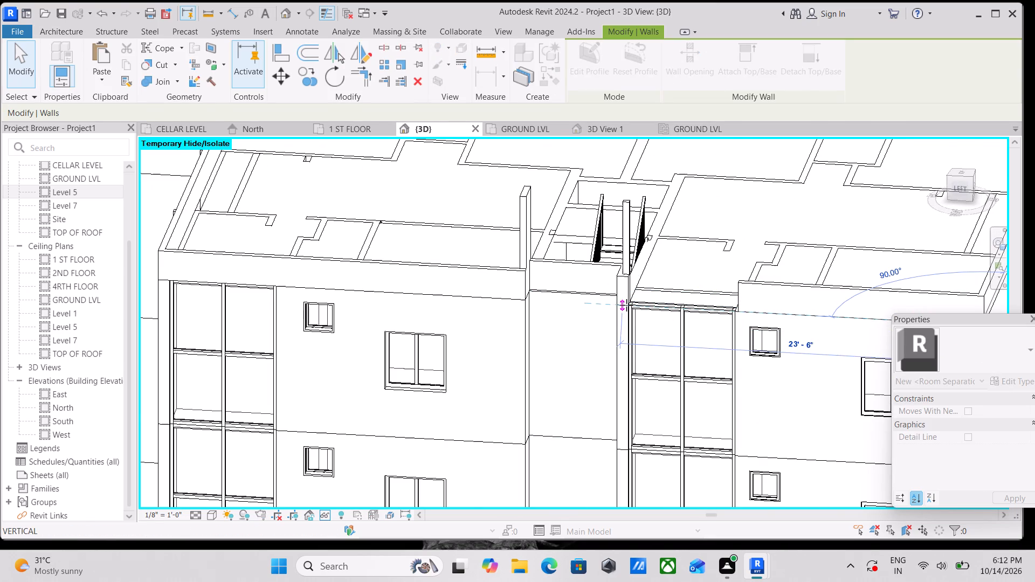
drag(626, 305, 630, 305)
scroll(630, 305, down, 4)
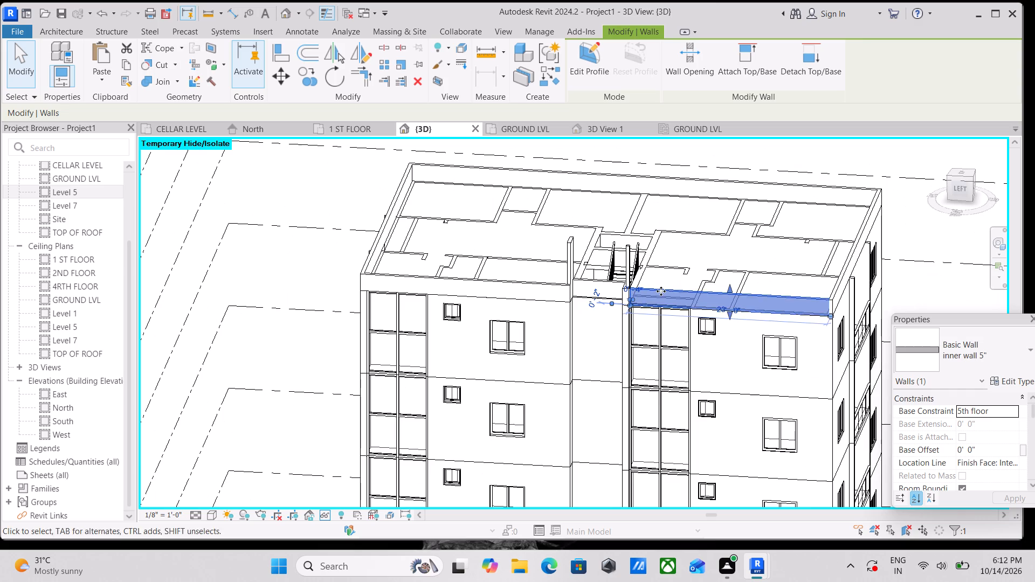
scroll(661, 291, down, 2)
key(Escape)
scroll(680, 294, down, 2)
scroll(629, 335, up, 2)
scroll(589, 354, down, 1)
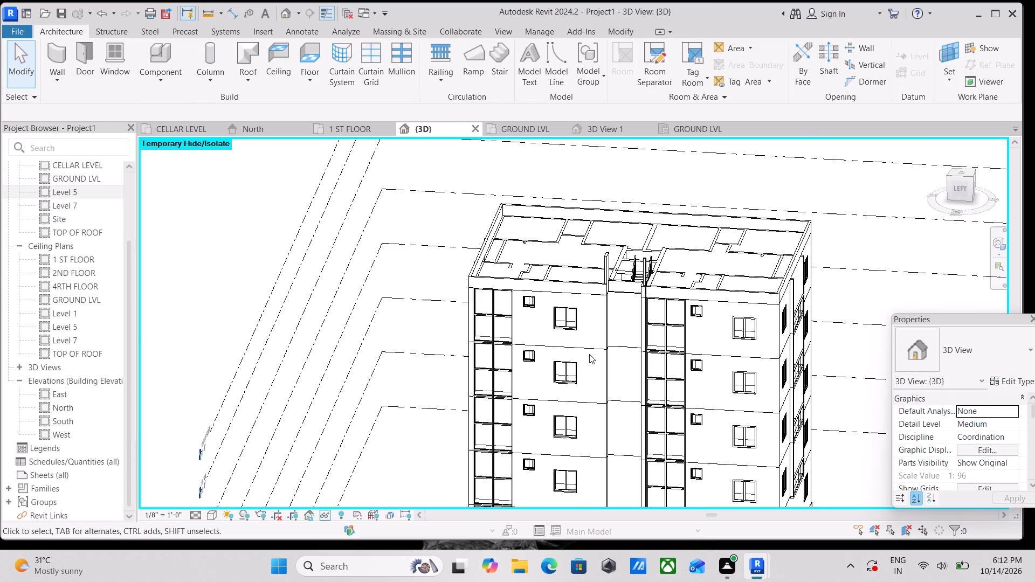
Stretch the tall inner wall 5" stub on the stair's north side inward along the stairwell to about 12'.
shift+middle_drag(592, 375, 710, 324)
shift+middle_drag(707, 324, 645, 326)
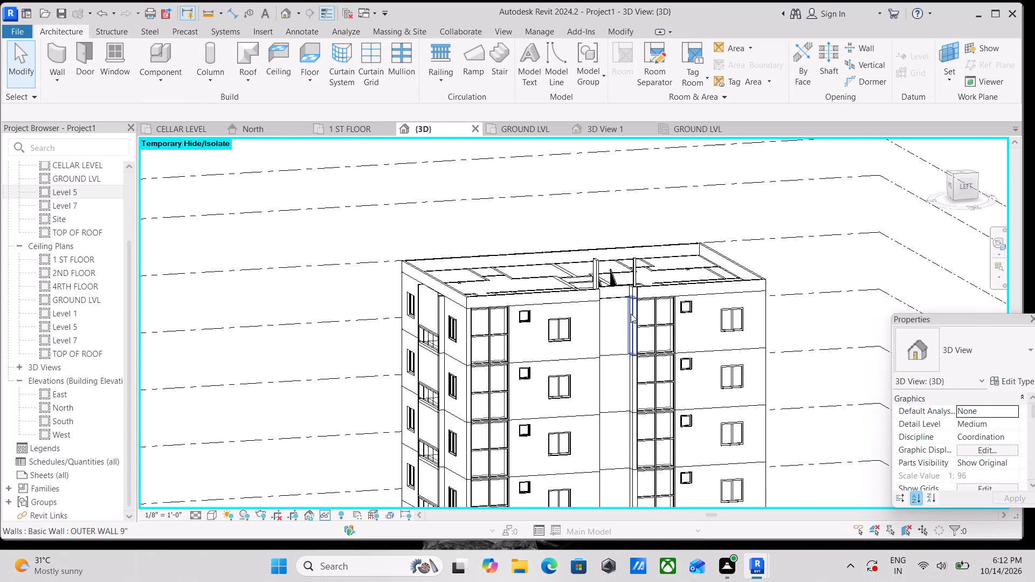
scroll(634, 266, up, 4)
scroll(622, 264, down, 1)
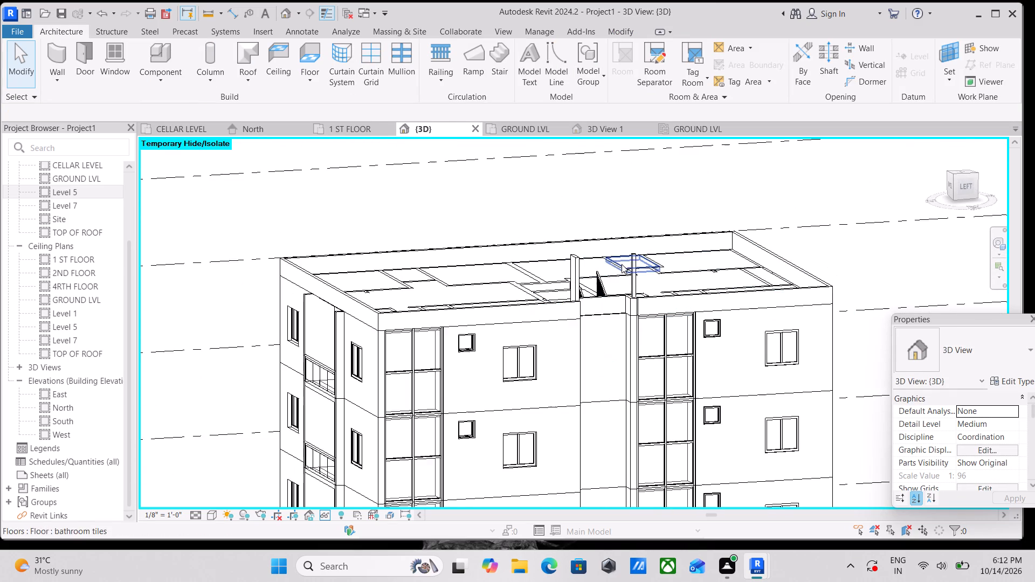
middle_drag(624, 248, 629, 216)
scroll(633, 239, down, 4)
shift+middle_drag(618, 293, 731, 295)
middle_drag(630, 315, 642, 312)
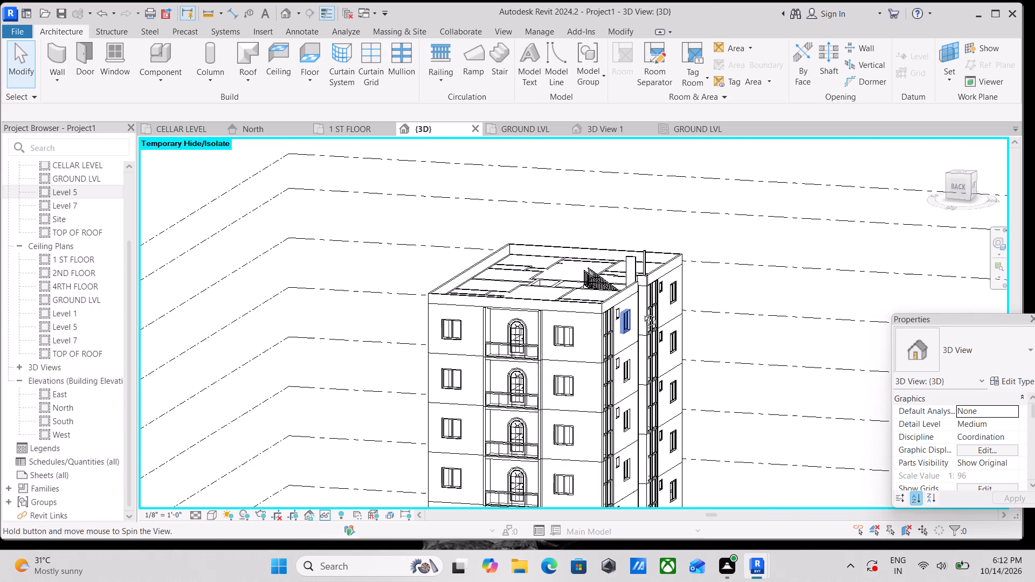
middle_drag(642, 312, 677, 318)
middle_drag(528, 321, 658, 427)
middle_drag(626, 352, 664, 425)
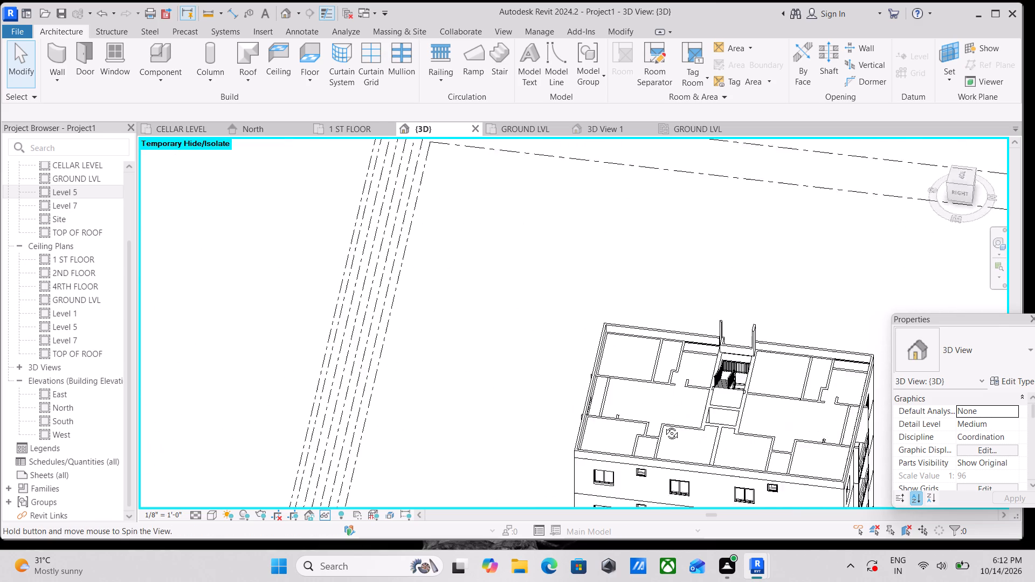
middle_drag(664, 425, 664, 440)
click(753, 347)
scroll(754, 347, up, 7)
scroll(746, 363, down, 1)
middle_drag(746, 363, 747, 322)
scroll(769, 352, up, 6)
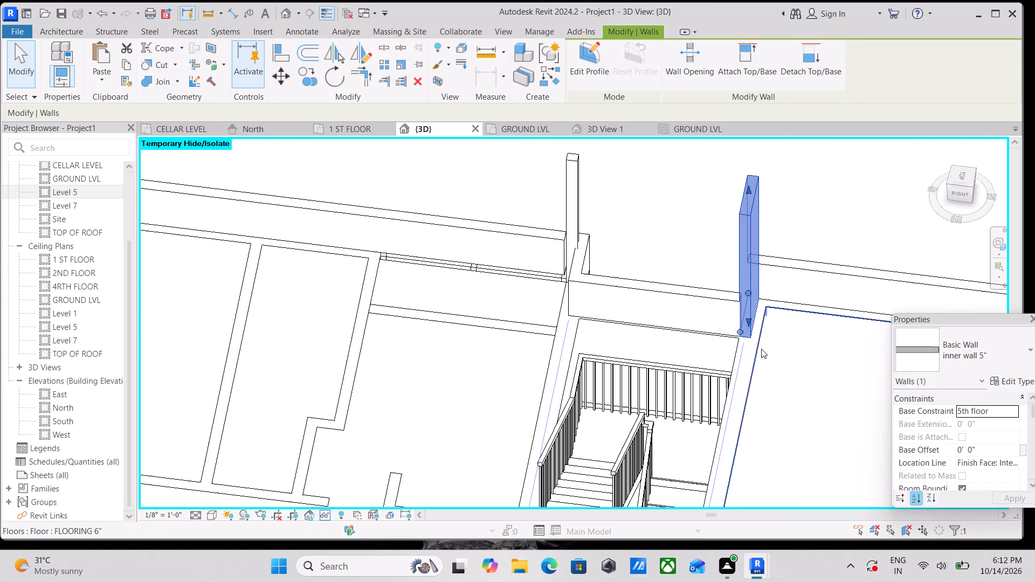
scroll(744, 335, down, 1)
middle_drag(744, 335, 739, 284)
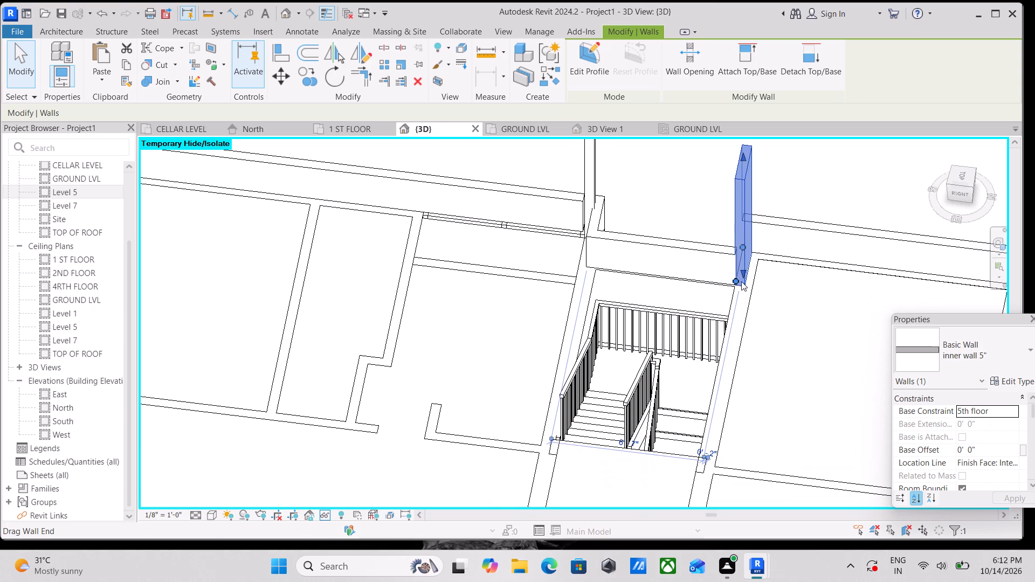
drag(733, 282, 720, 338)
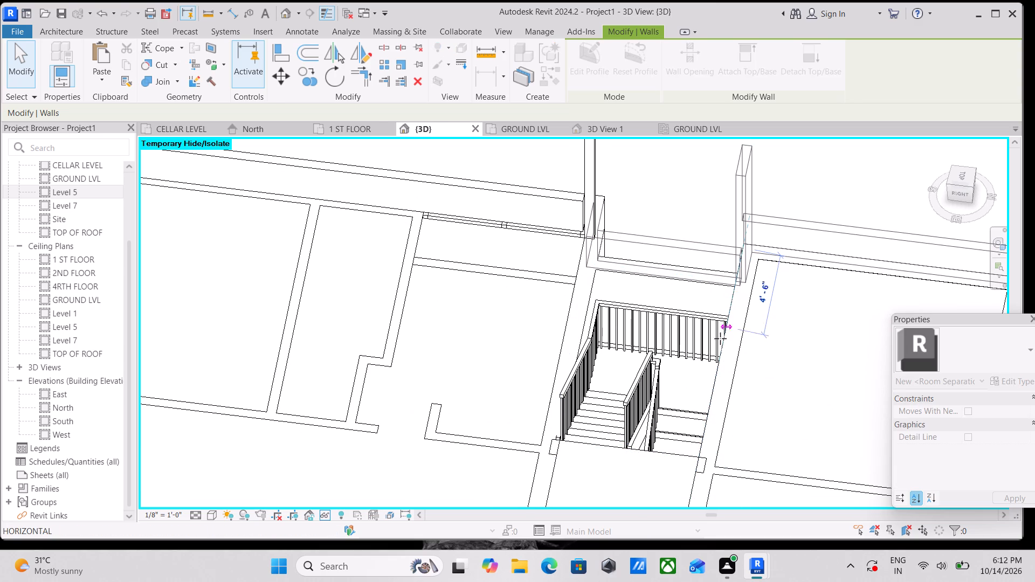
drag(720, 338, 699, 456)
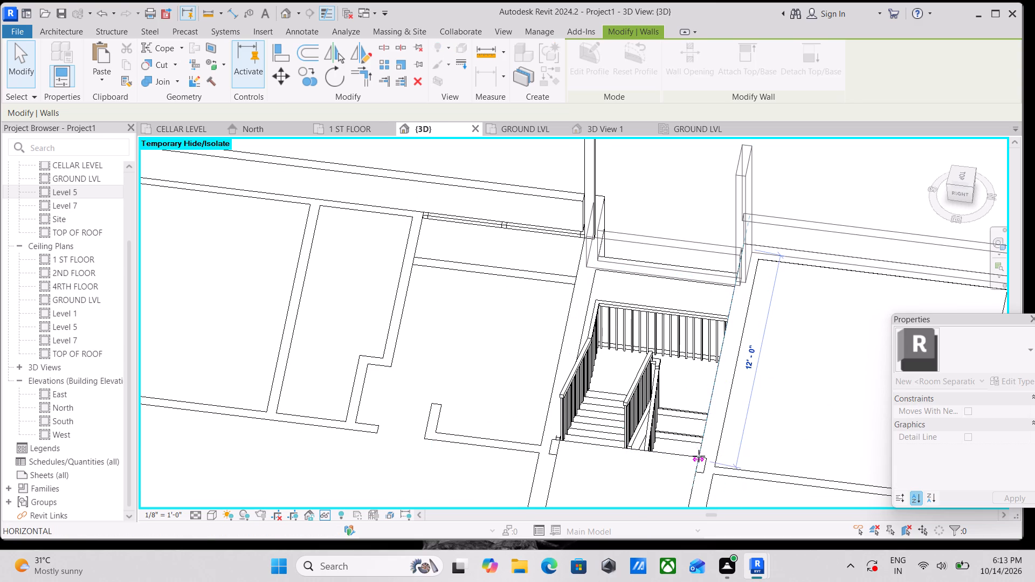
drag(699, 456, 699, 456)
scroll(710, 414, down, 3)
scroll(674, 363, down, 2)
key(Escape)
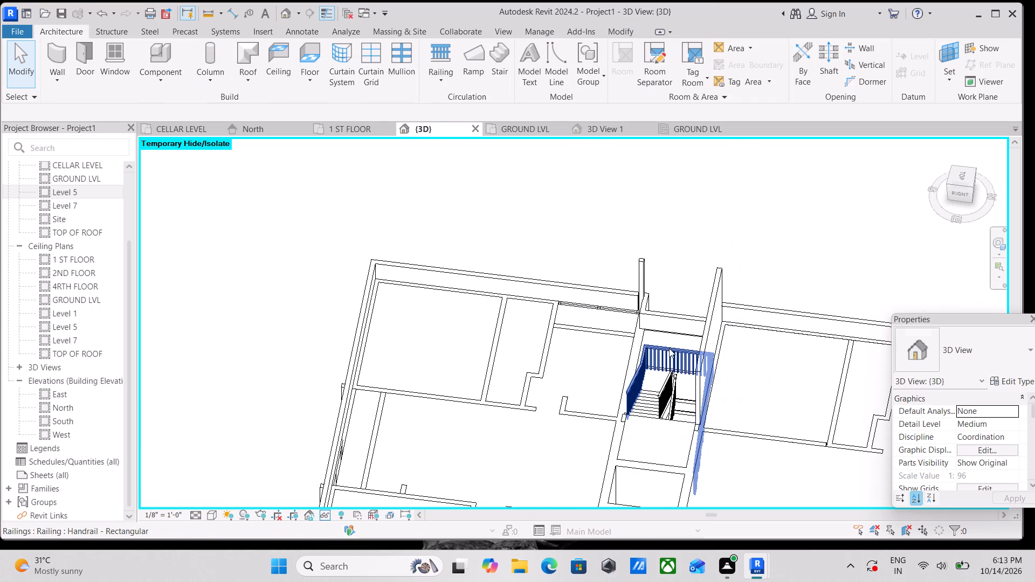
Pull the south end of the recessed parapet in front of the stair slightly back from the short south return wall.
shift+middle_drag(654, 350, 791, 373)
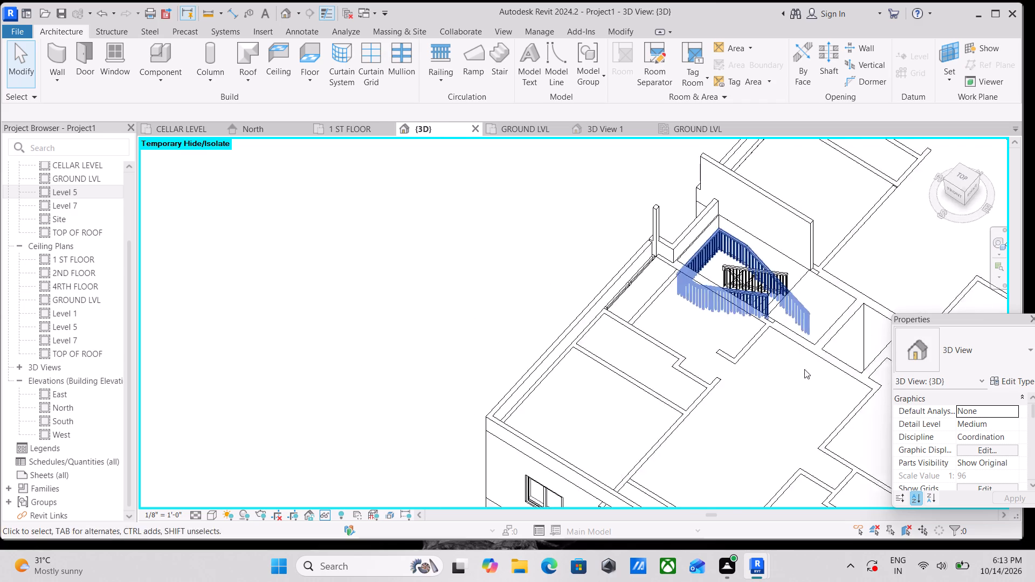
shift+middle_drag(661, 309, 720, 308)
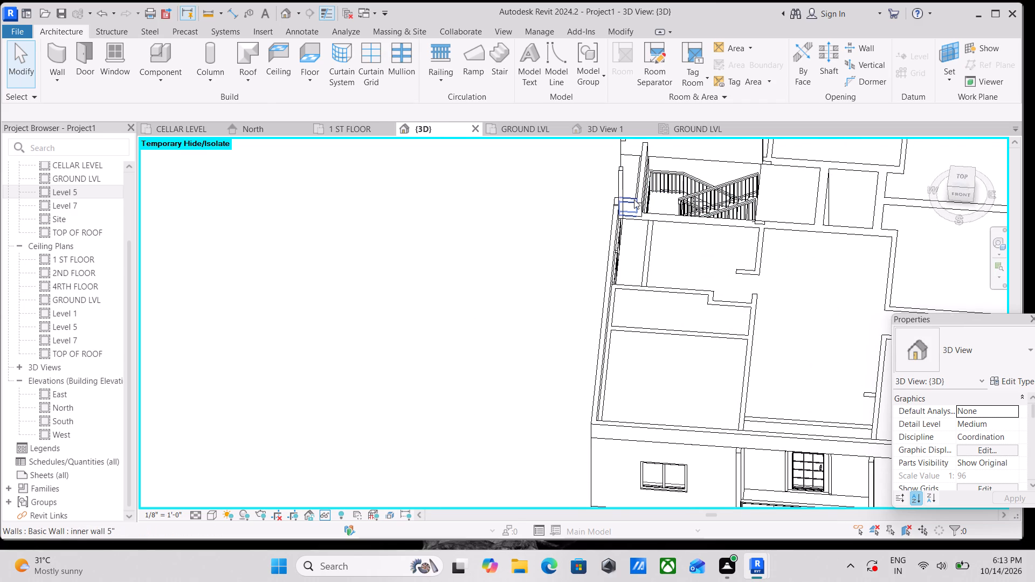
click(634, 199)
scroll(638, 202, up, 9)
click(645, 182)
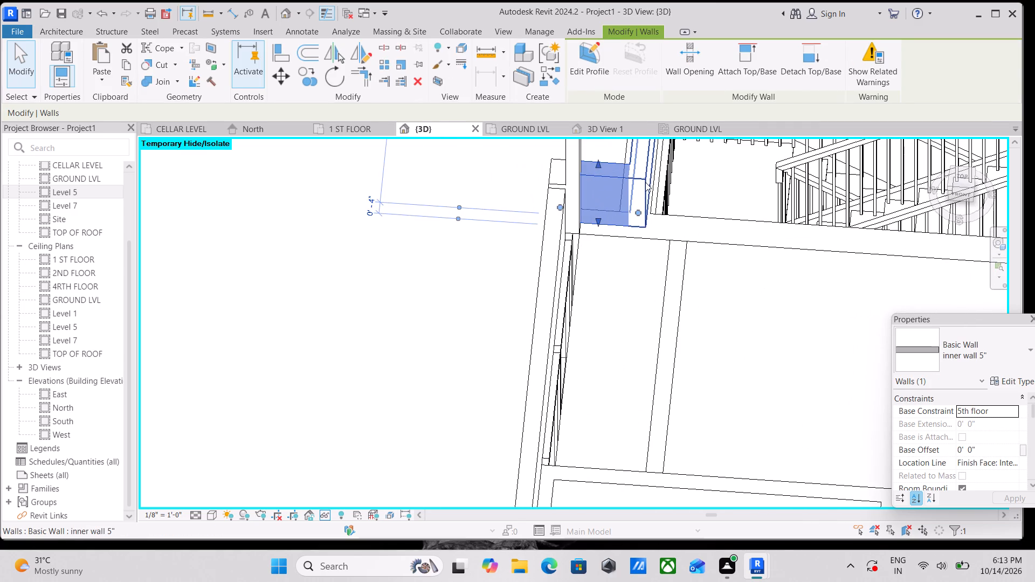
middle_drag(643, 215, 632, 270)
scroll(622, 275, up, 2)
drag(617, 274, 617, 262)
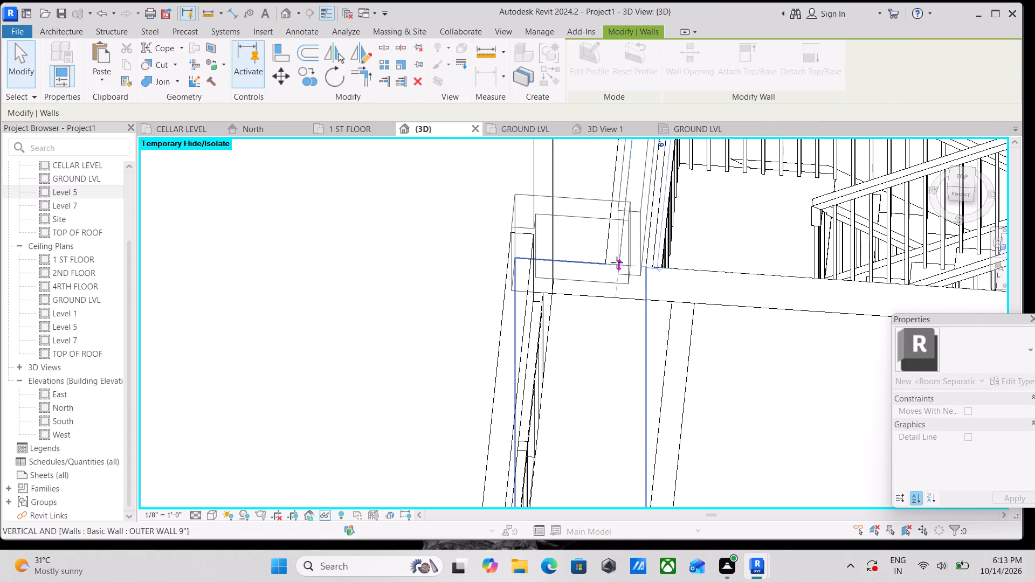
drag(617, 262, 618, 248)
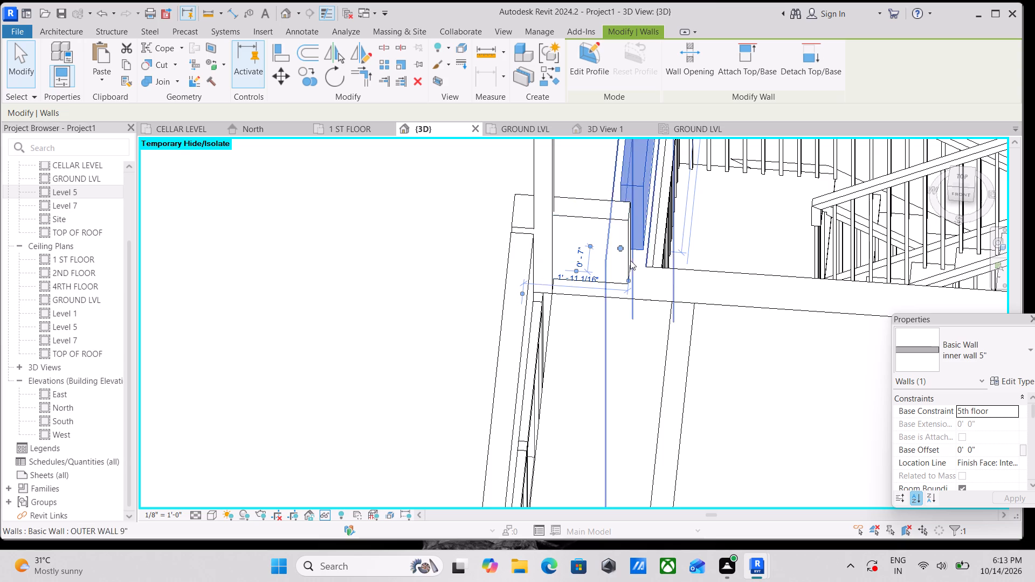
Stretch the short inner wall 5" return on the stair's south side inward along the stairwell to about 12'-7" long.
click(630, 260)
drag(629, 266, 744, 280)
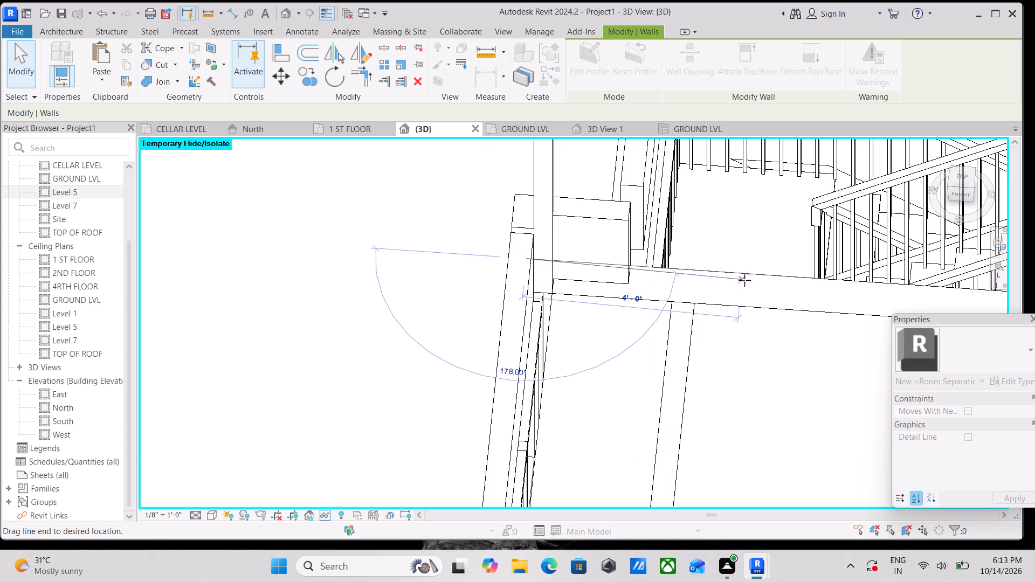
drag(744, 280, 760, 283)
middle_drag(761, 283, 598, 274)
scroll(680, 262, down, 2)
shift+middle_drag(680, 262, 455, 313)
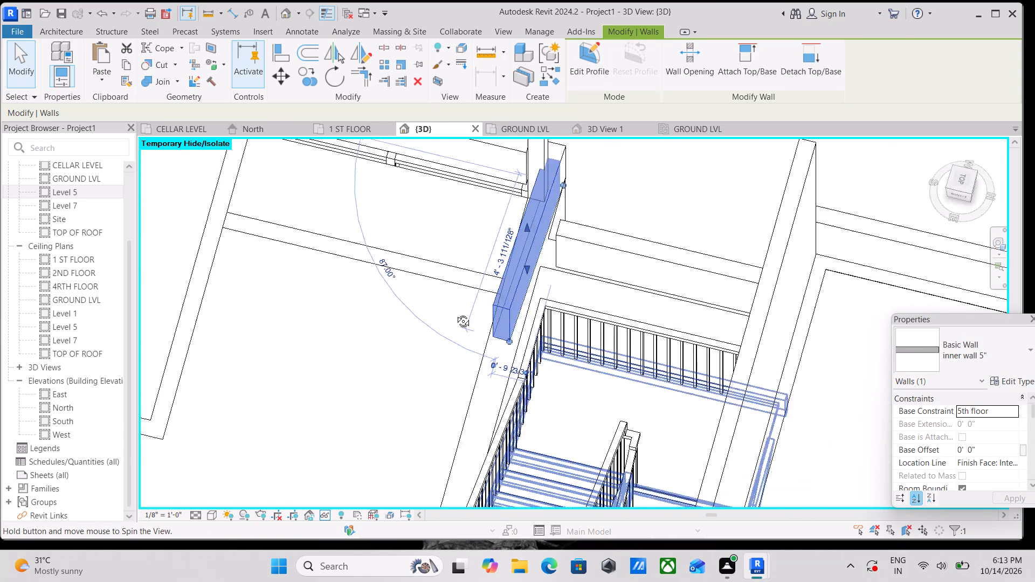
shift+middle_drag(455, 313, 477, 294)
middle_drag(499, 324, 541, 174)
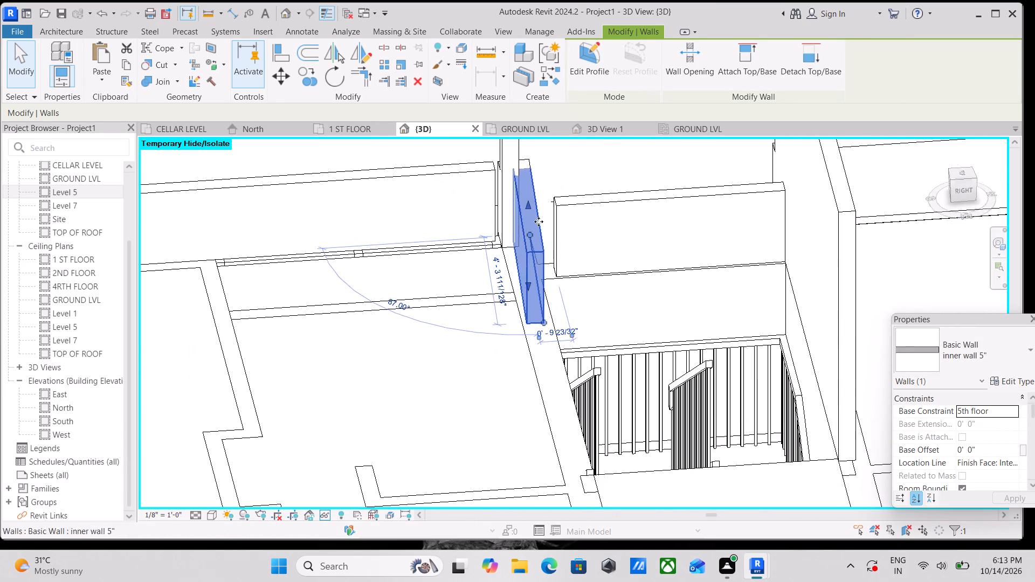
middle_drag(539, 271, 513, 205)
shift+middle_drag(528, 259, 544, 238)
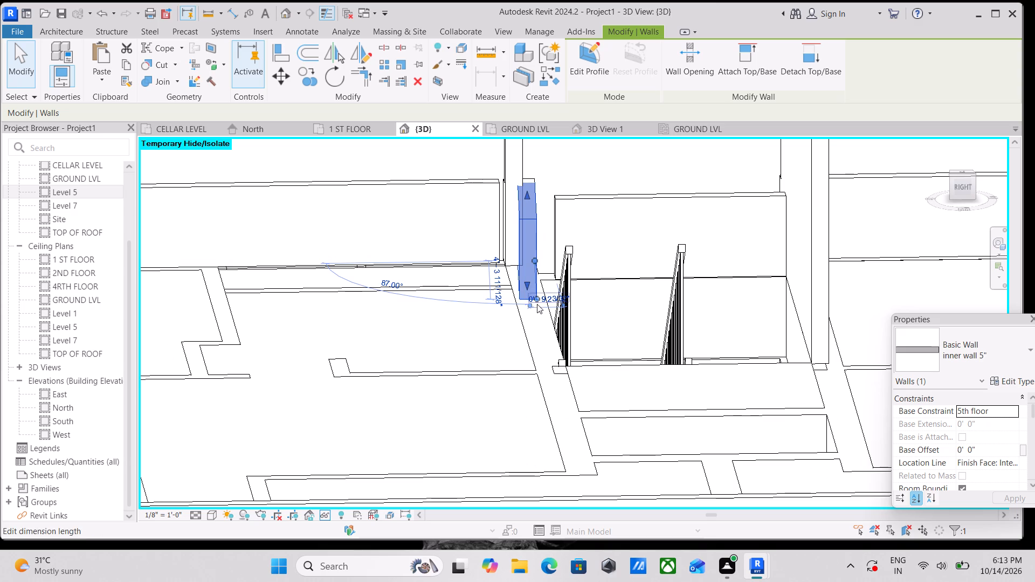
drag(537, 299, 544, 317)
key(Escape)
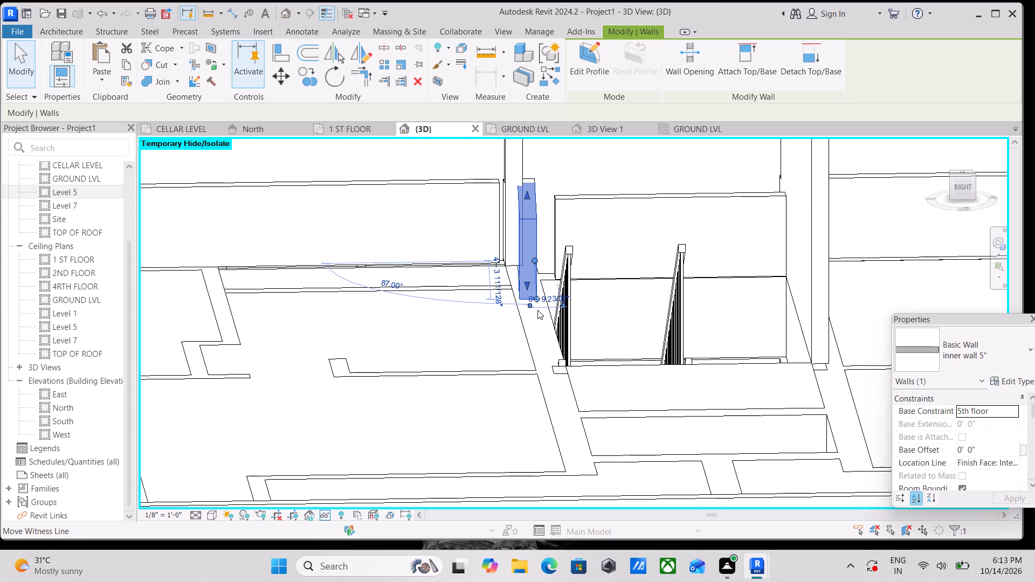
shift+middle_drag(525, 336, 570, 358)
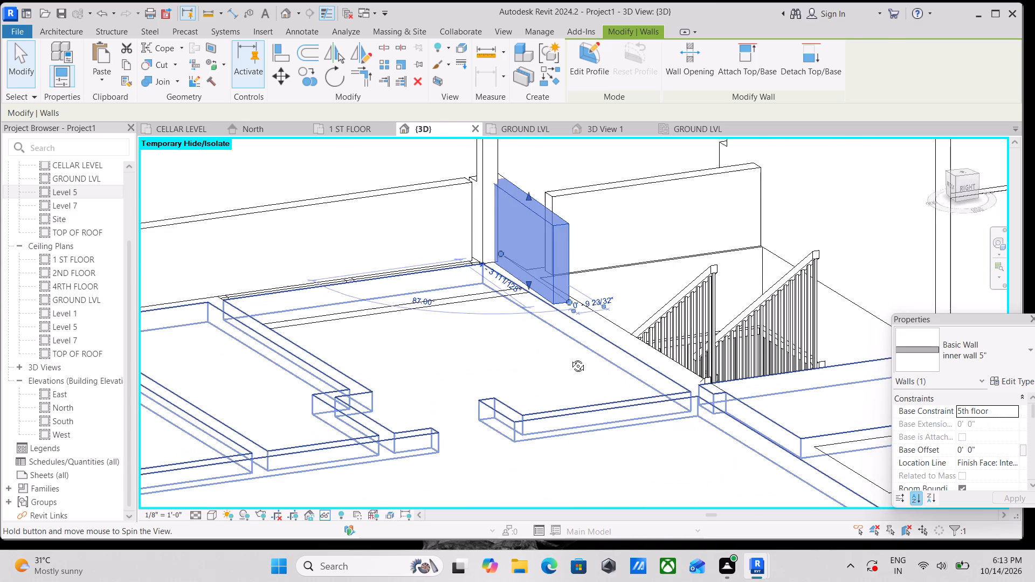
shift+middle_drag(570, 358, 592, 391)
scroll(575, 316, up, 1)
drag(582, 303, 621, 328)
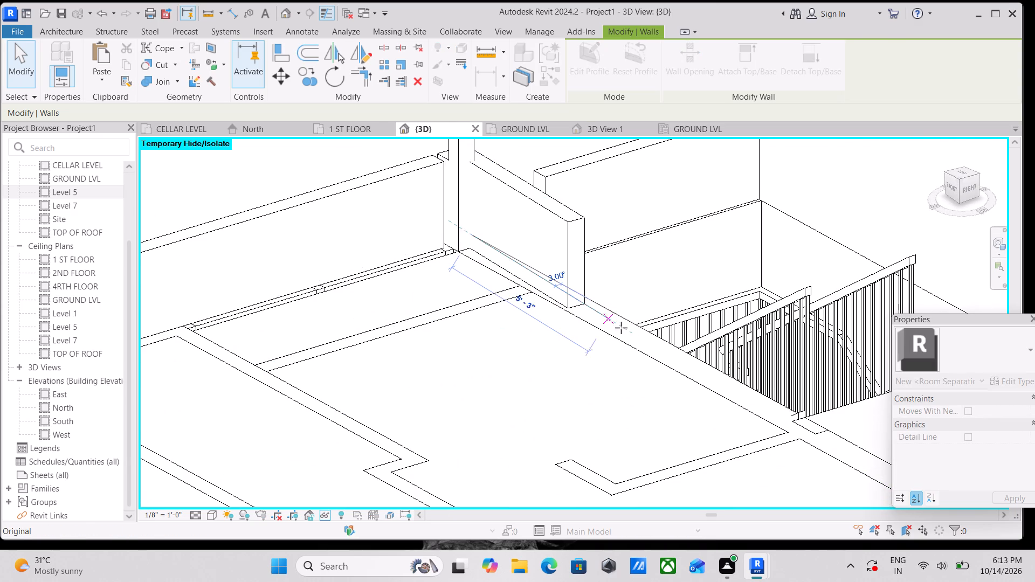
drag(621, 328, 823, 427)
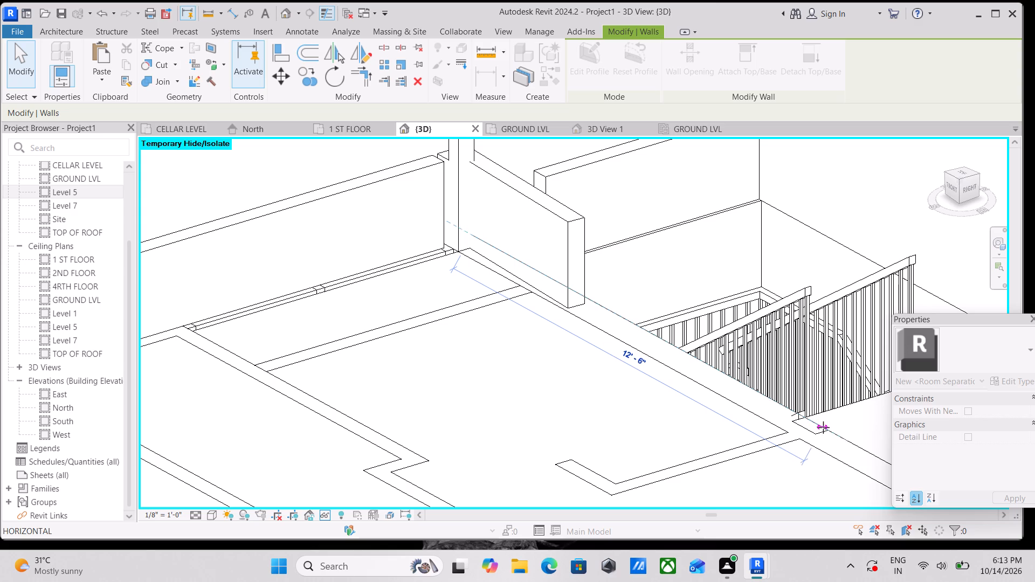
drag(823, 427, 824, 429)
scroll(822, 429, down, 6)
key(Escape)
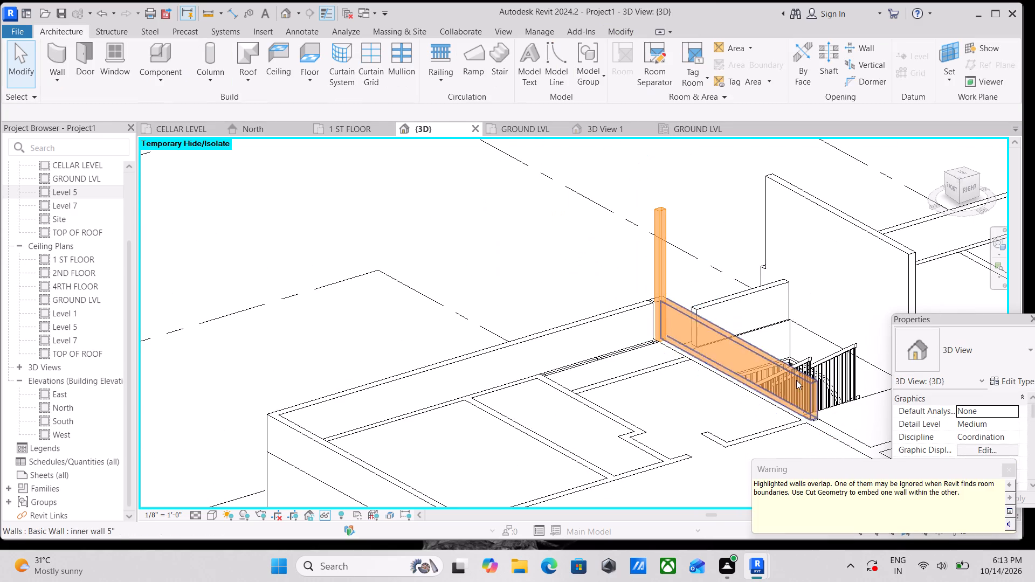
Raise the top of the stairwell's south wall well above the adjoining parapets.
scroll(796, 378, down, 2)
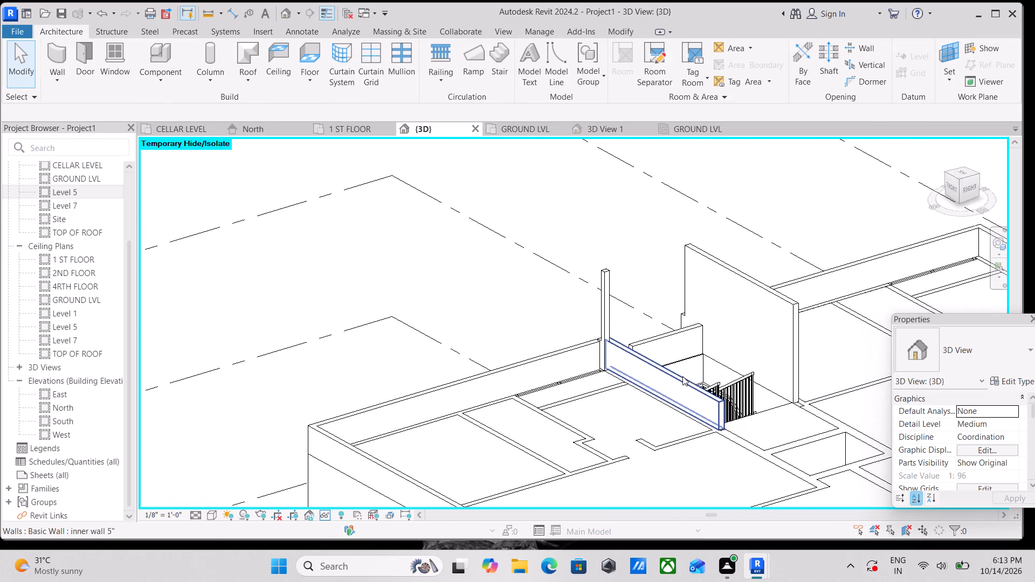
scroll(697, 361, down, 2)
click(671, 369)
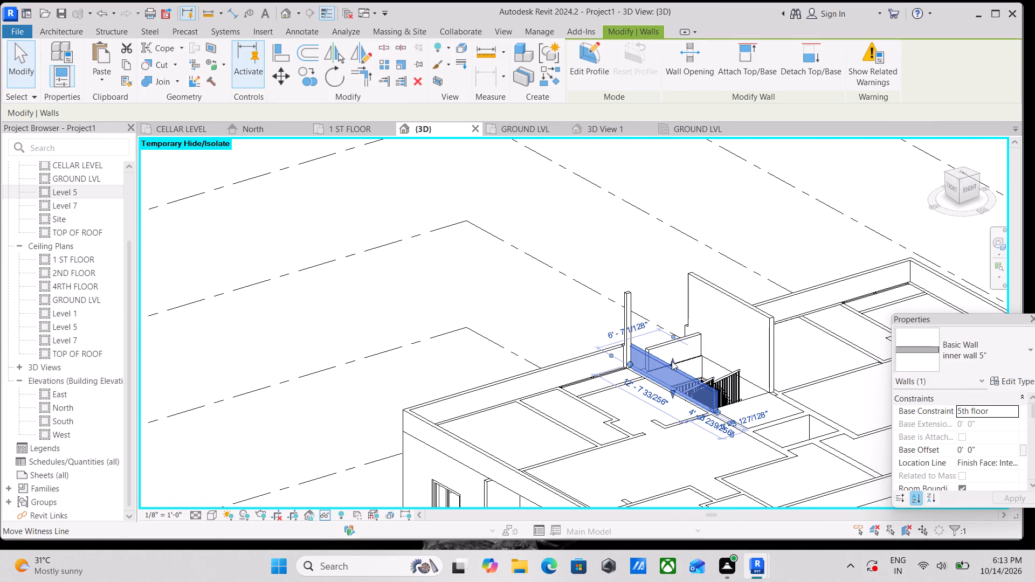
drag(672, 361, 672, 348)
click(675, 336)
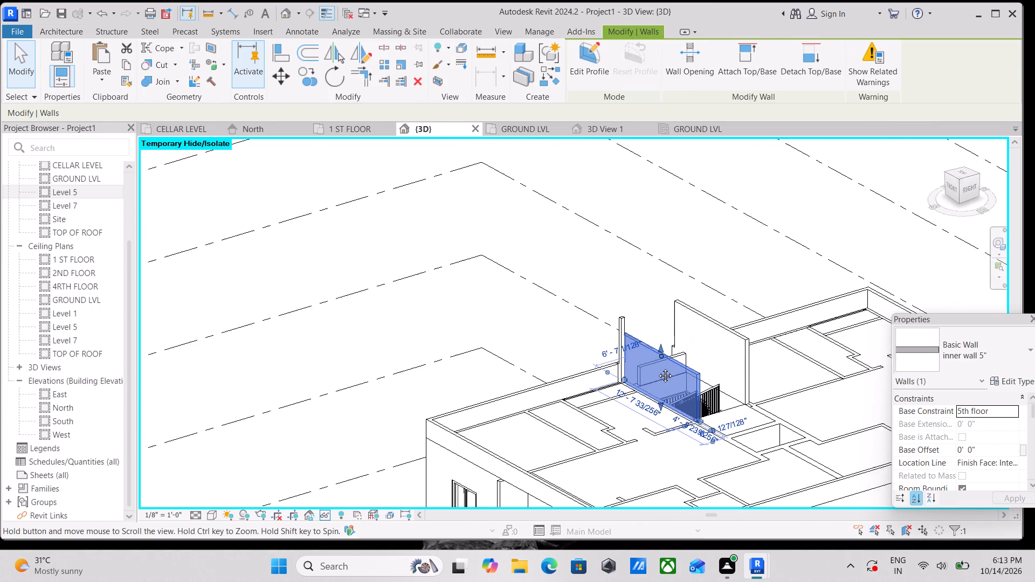
scroll(653, 363, down, 7)
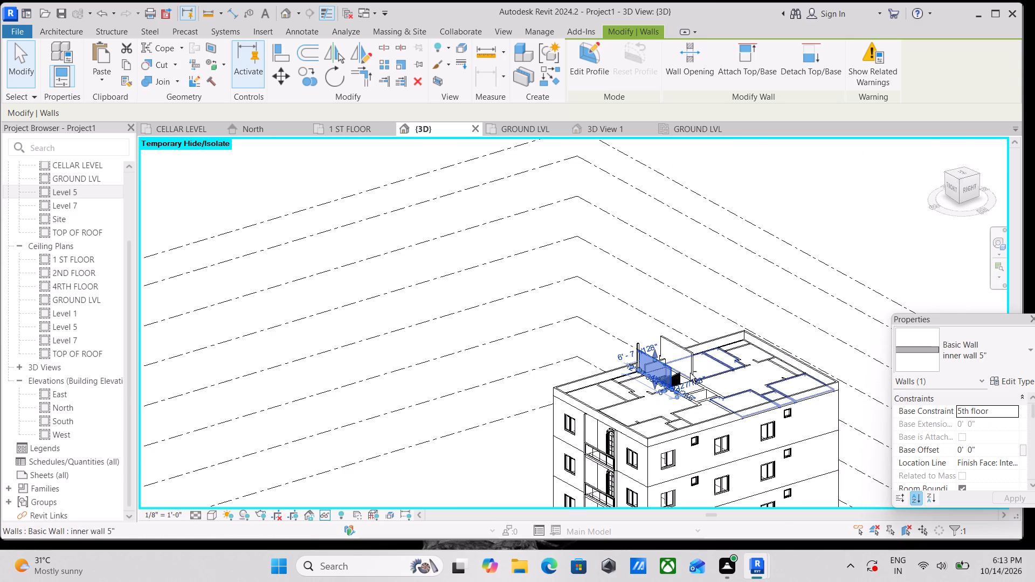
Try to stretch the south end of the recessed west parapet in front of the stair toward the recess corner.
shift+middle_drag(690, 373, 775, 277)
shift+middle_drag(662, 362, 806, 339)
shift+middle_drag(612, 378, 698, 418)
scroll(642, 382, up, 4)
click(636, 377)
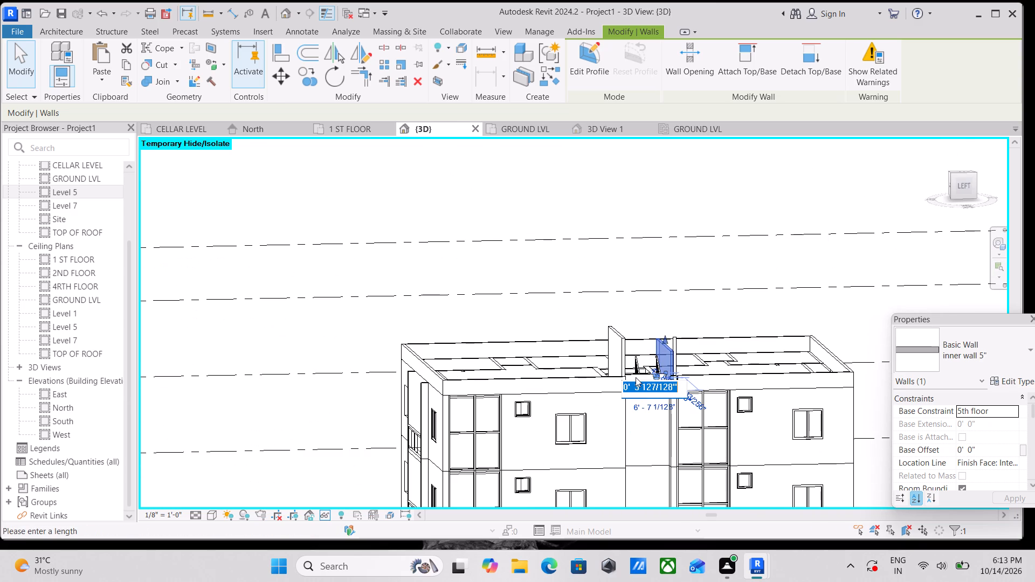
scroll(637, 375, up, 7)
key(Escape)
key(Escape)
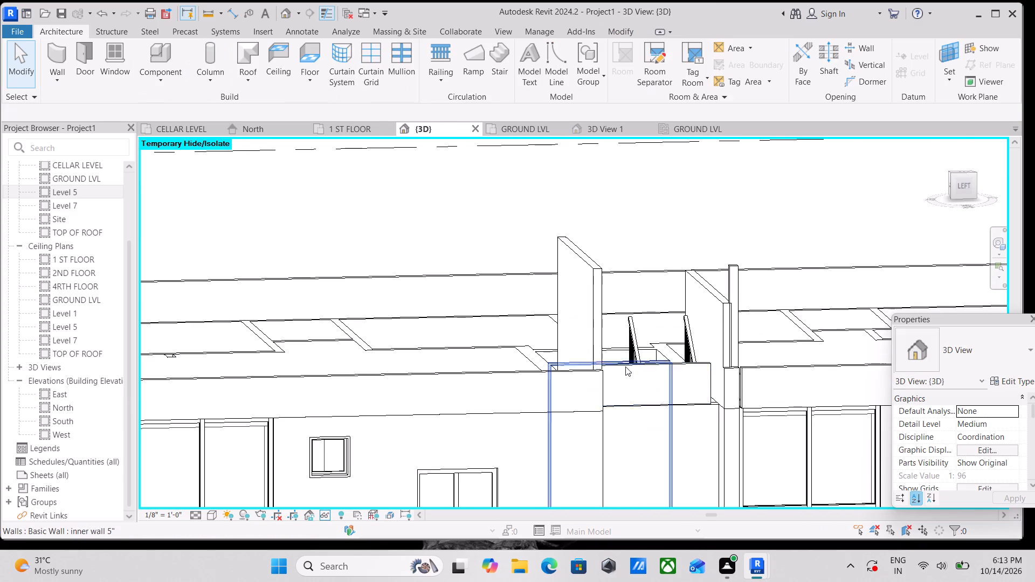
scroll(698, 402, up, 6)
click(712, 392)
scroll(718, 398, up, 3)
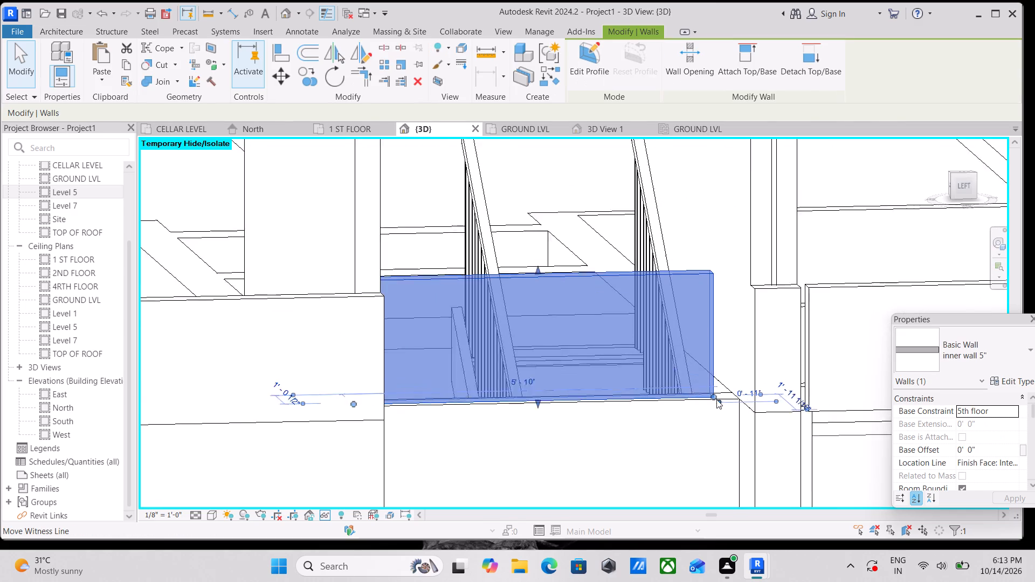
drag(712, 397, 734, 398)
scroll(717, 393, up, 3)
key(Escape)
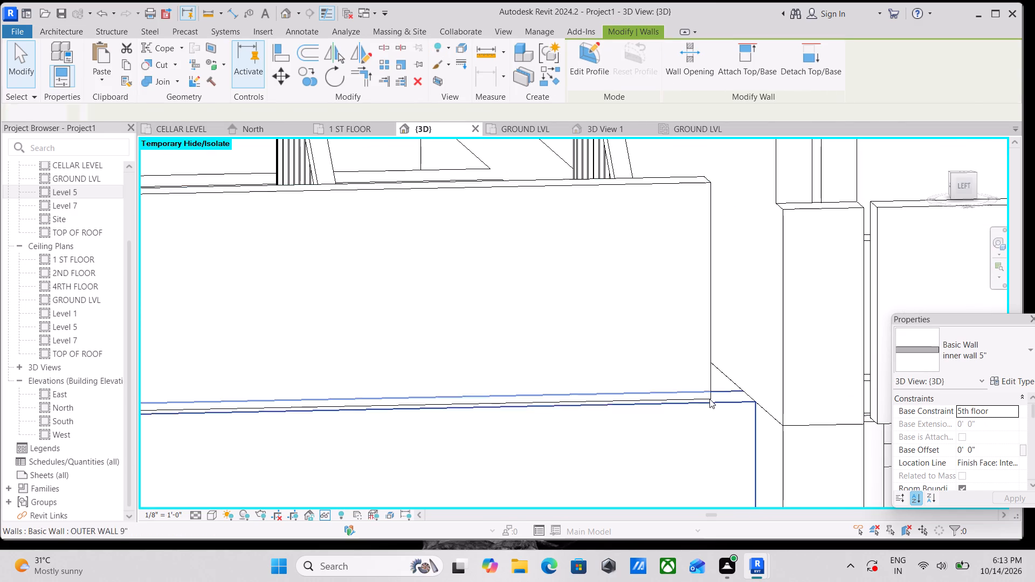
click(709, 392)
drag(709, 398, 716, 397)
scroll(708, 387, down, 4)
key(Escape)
Stretch the south end of the recessed parapet past the tall south stair wall toward the outer wall's corner.
shift+middle_drag(642, 332, 671, 442)
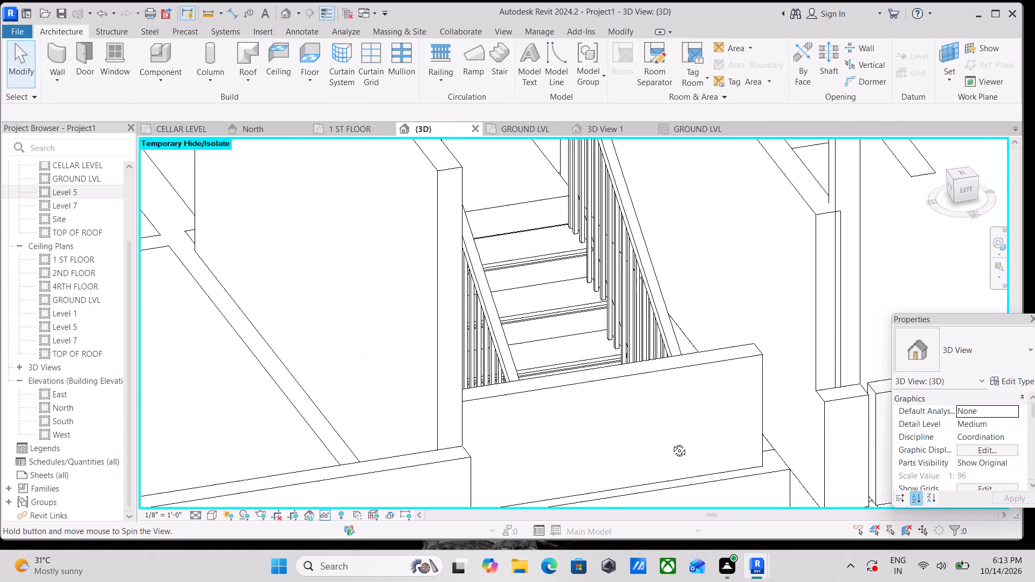
shift+middle_drag(671, 442, 675, 453)
shift+middle_drag(696, 400, 791, 480)
middle_drag(756, 424, 308, 360)
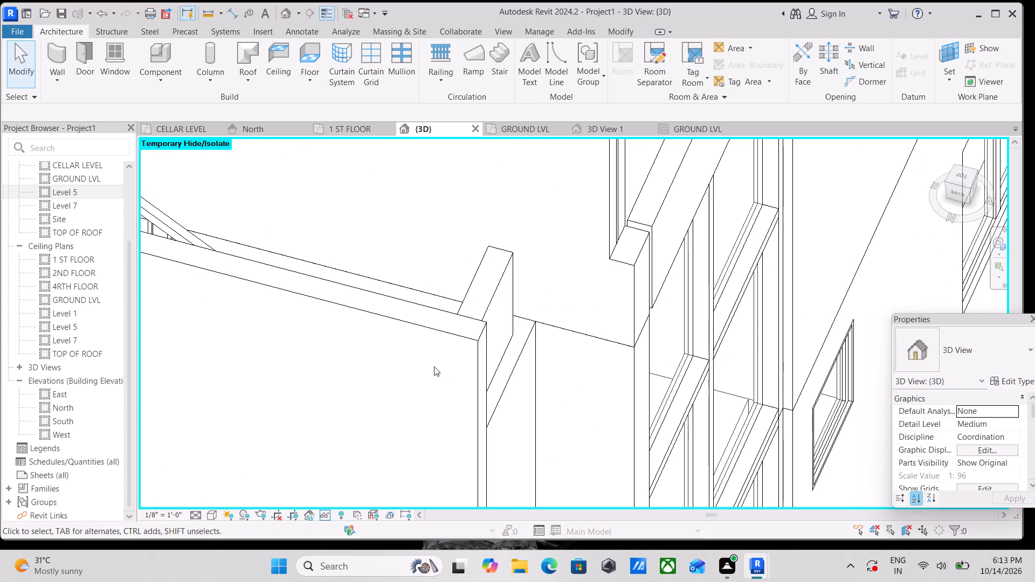
scroll(499, 337, down, 1)
click(501, 296)
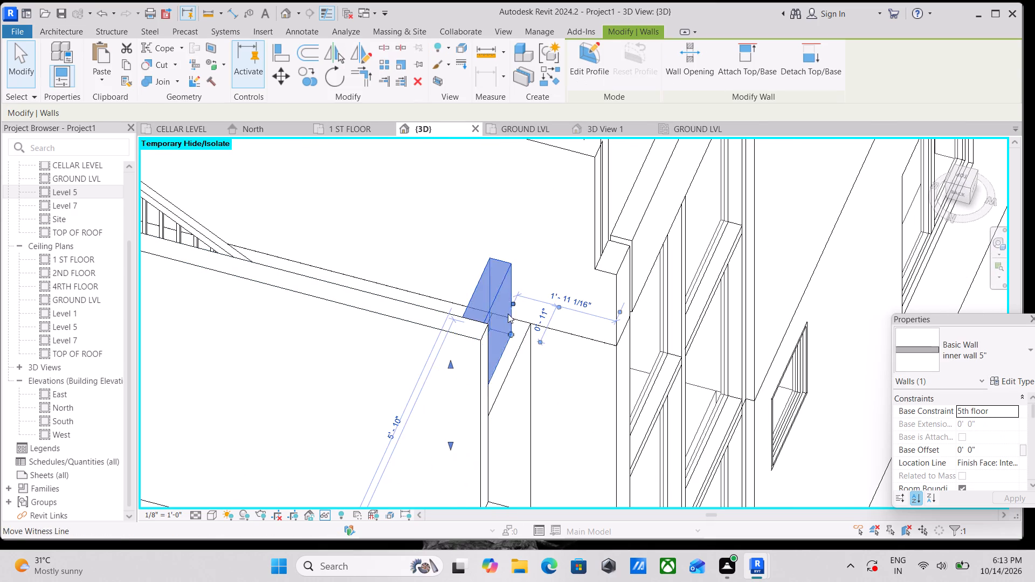
scroll(509, 316, up, 3)
drag(513, 339, 526, 322)
scroll(518, 332, down, 6)
key(Escape)
scroll(506, 341, down, 2)
middle_drag(506, 341, 508, 348)
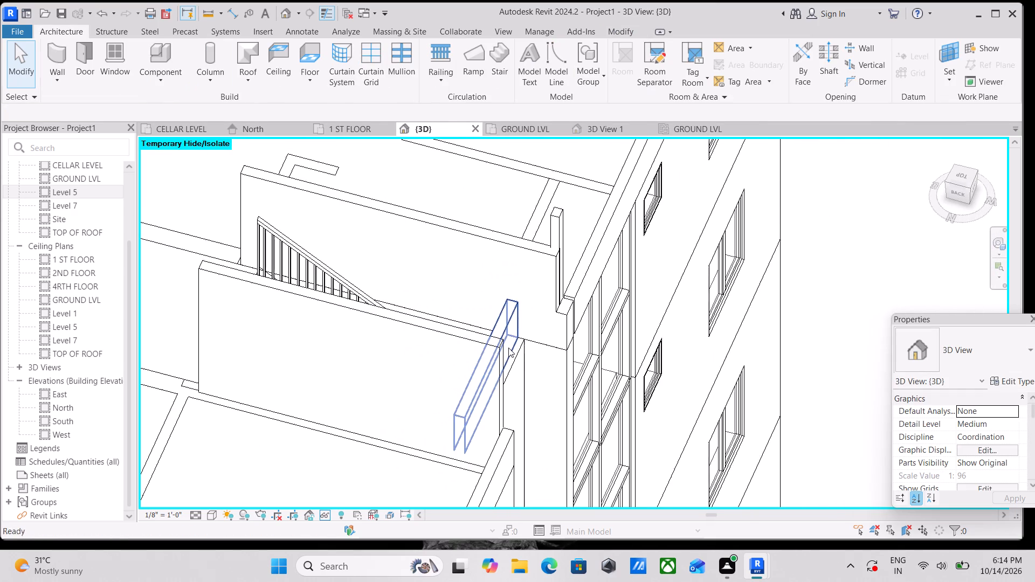
Nudge the recessed west parapet in front of the stair outward by about 3", toward the building's outer face.
shift+middle_drag(452, 326, 509, 465)
click(533, 304)
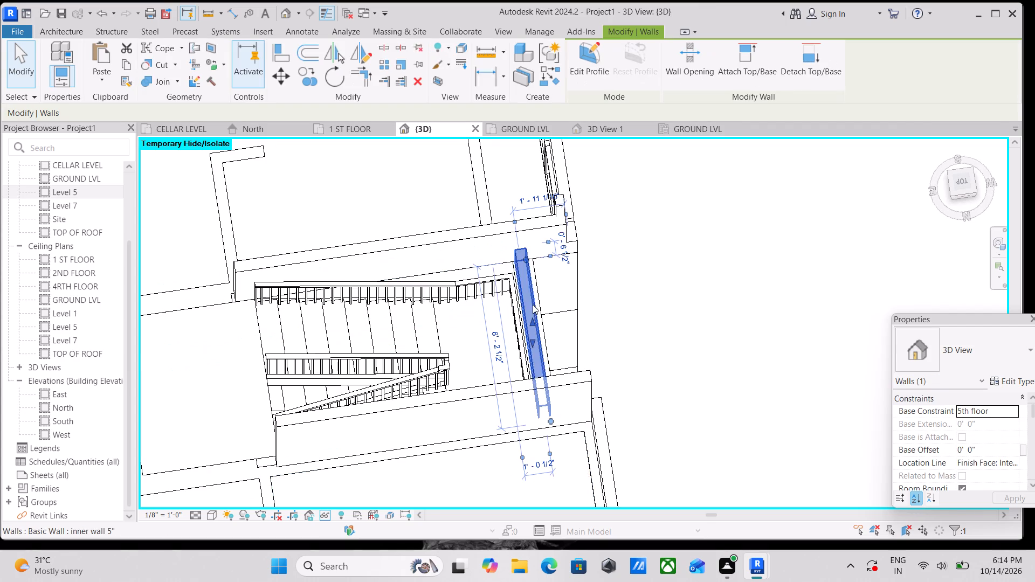
middle_drag(545, 308, 516, 390)
shift+middle_drag(555, 355, 526, 411)
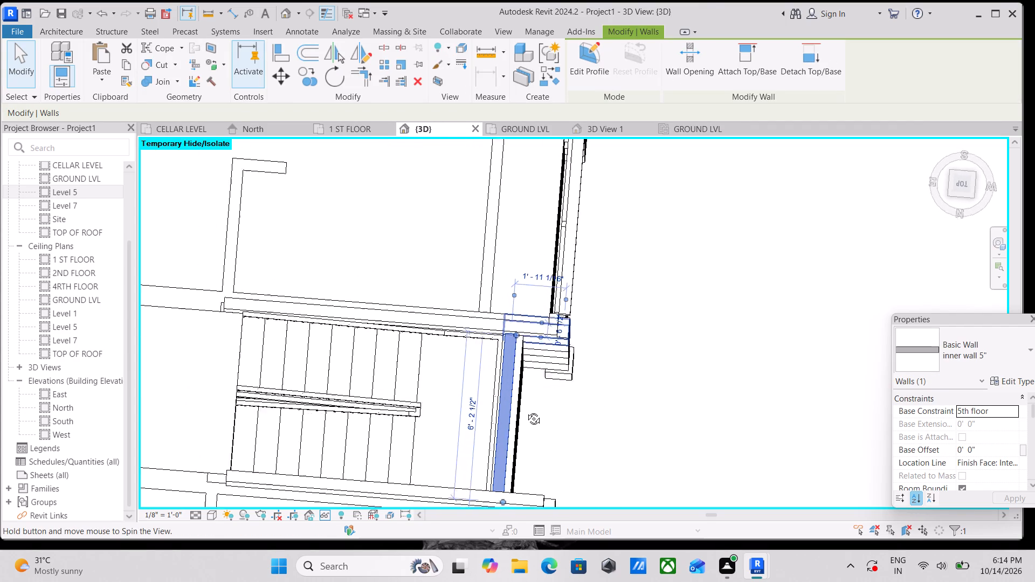
shift+middle_drag(526, 411, 525, 412)
key(Right)
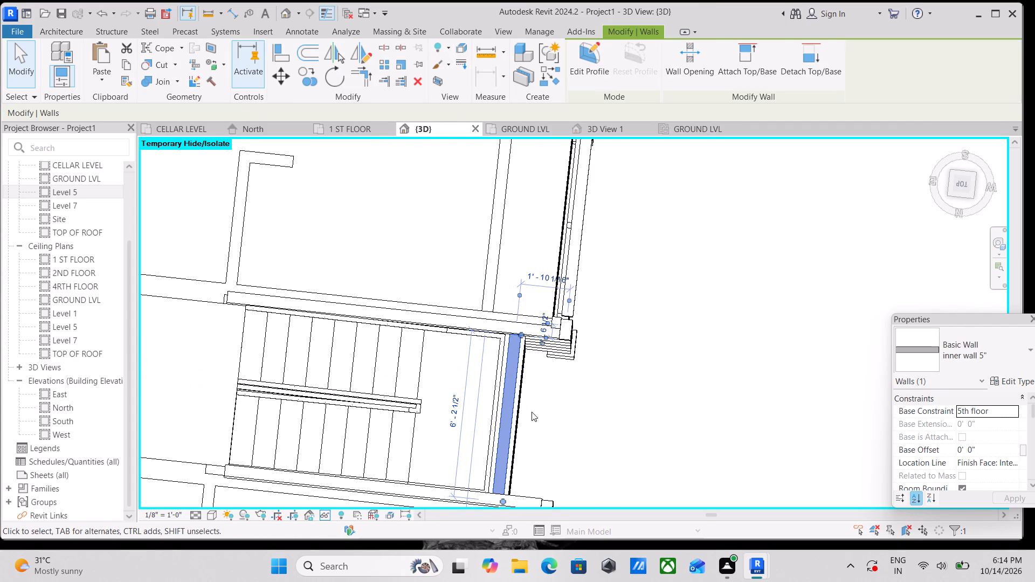
key(Right)
key(Right)
scroll(532, 412, down, 3)
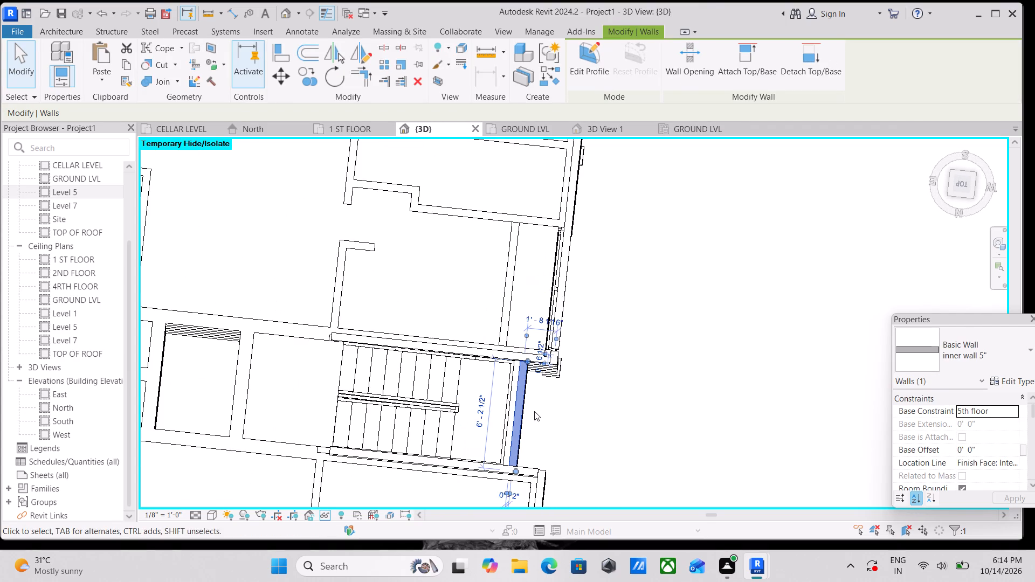
key(Escape)
Raise the top of the recessed parapet in front of the stair to nearly the height of the tall stair walls.
scroll(534, 411, down, 2)
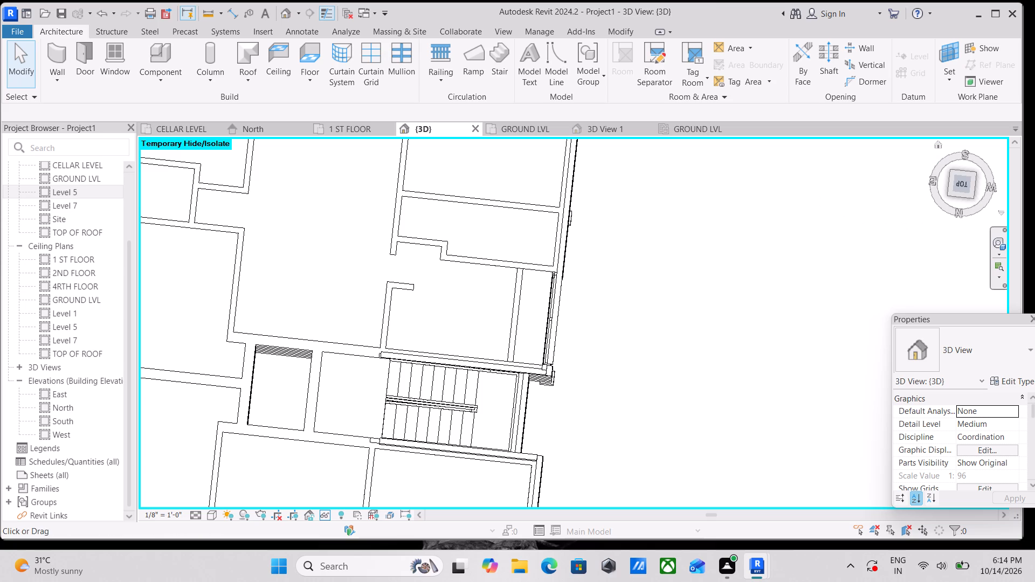
click(973, 198)
scroll(425, 400, up, 3)
scroll(513, 264, up, 1)
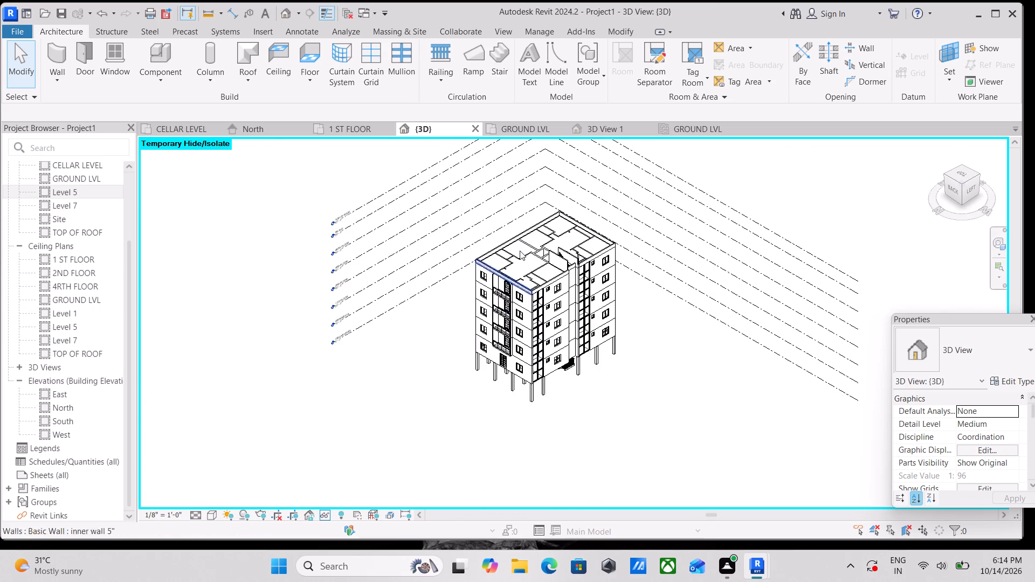
scroll(520, 251, up, 2)
scroll(630, 240, up, 14)
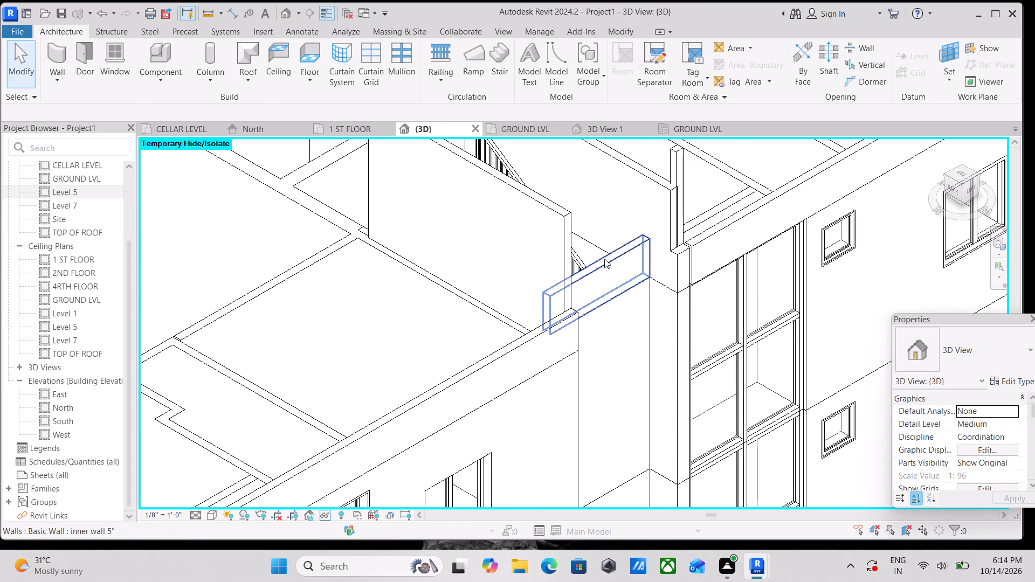
click(604, 259)
drag(599, 258, 598, 209)
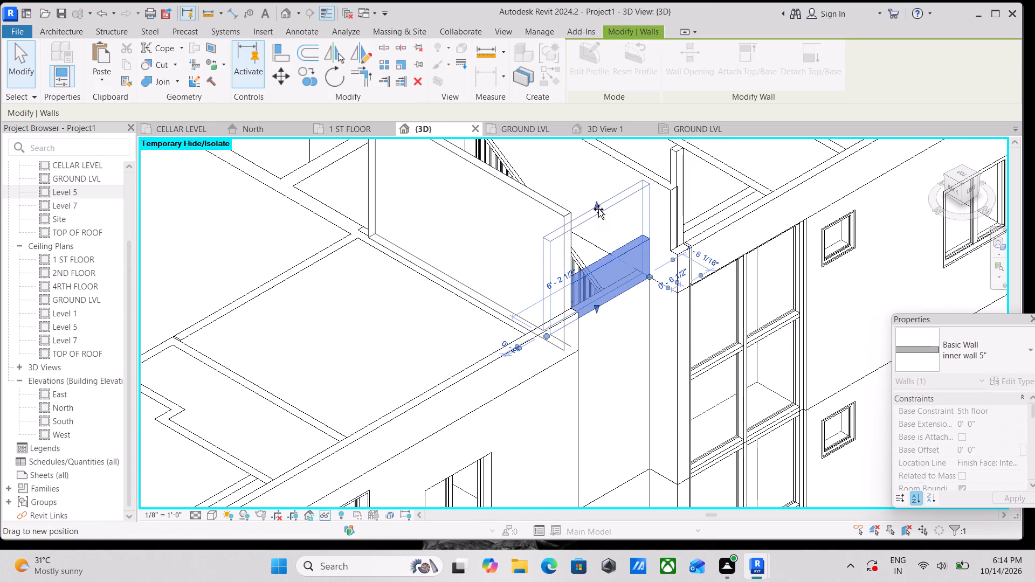
drag(598, 209, 599, 204)
scroll(665, 233, down, 2)
key(Escape)
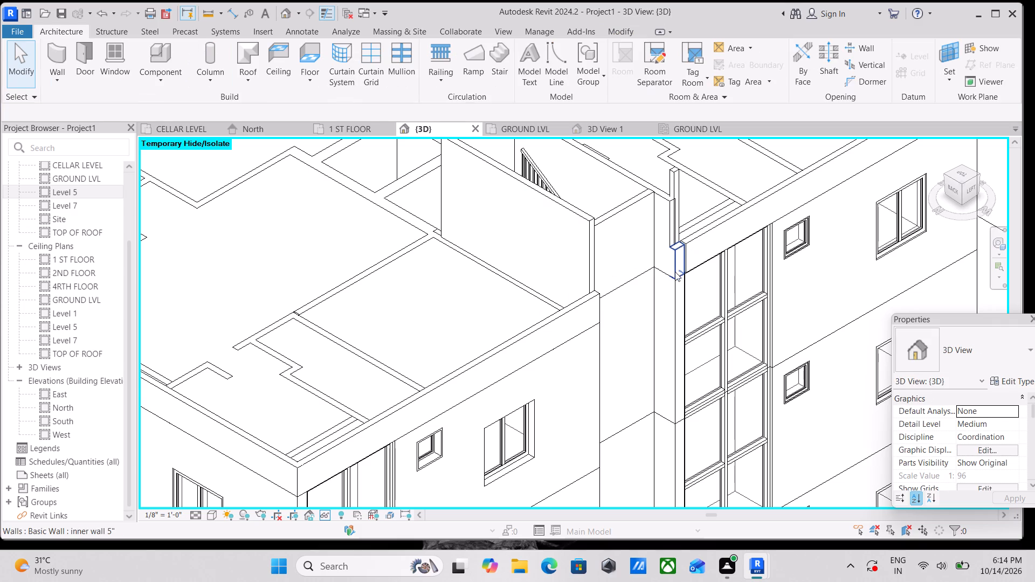
Examine the properties of the 12'-0" long tall stair wall and compare its top with the neighbouring stair walls and level lines.
shift+middle_drag(623, 314, 576, 258)
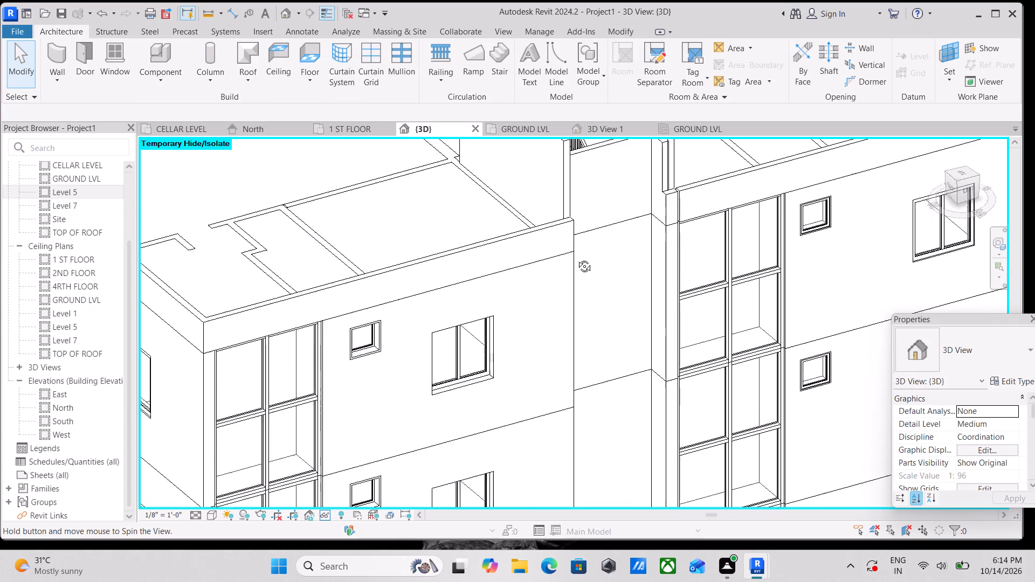
shift+middle_drag(576, 258, 666, 326)
scroll(652, 280, up, 2)
shift+middle_drag(654, 281, 683, 250)
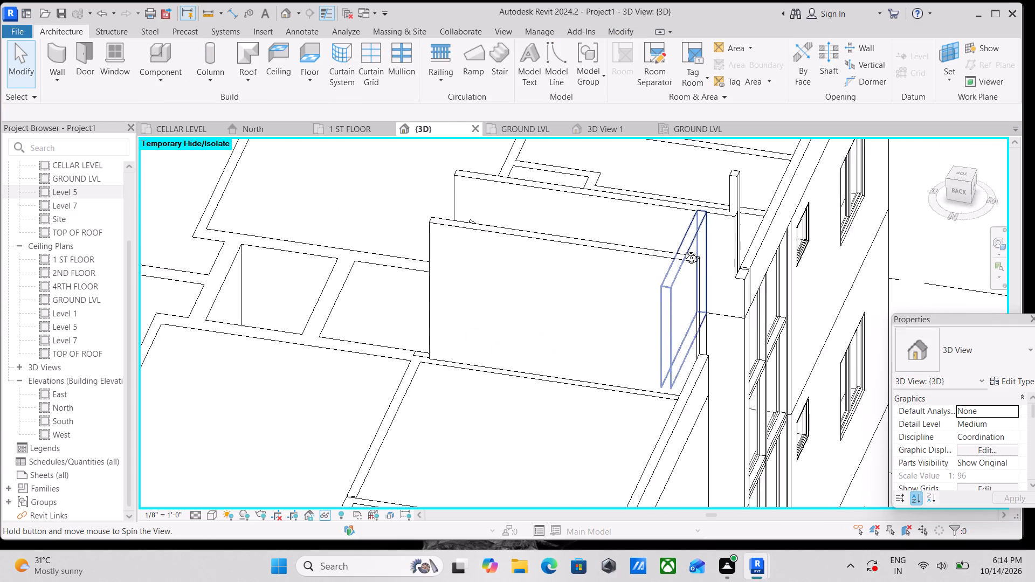
shift+middle_drag(683, 250, 704, 218)
scroll(724, 201, down, 2)
click(647, 178)
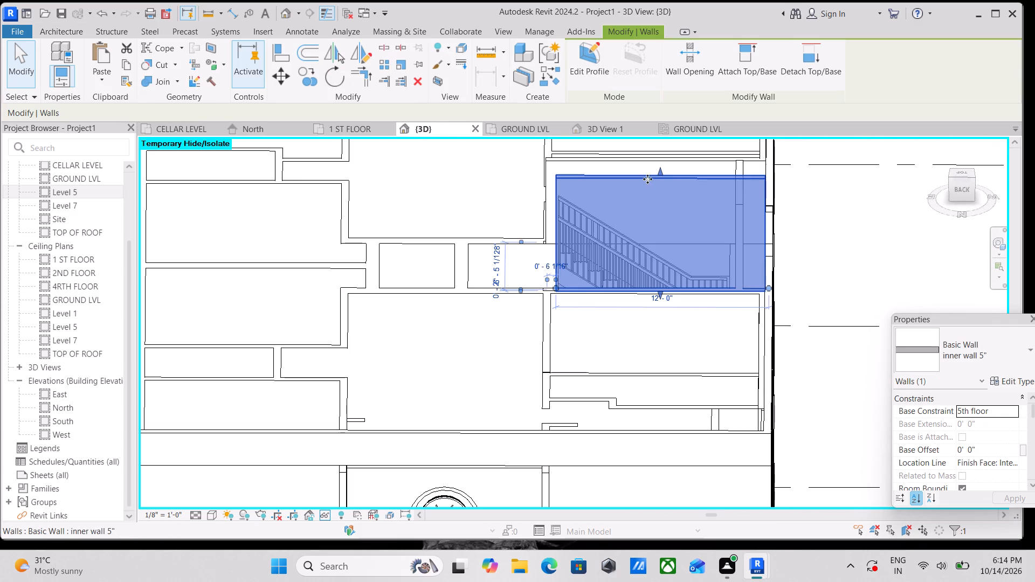
scroll(925, 406, down, 1)
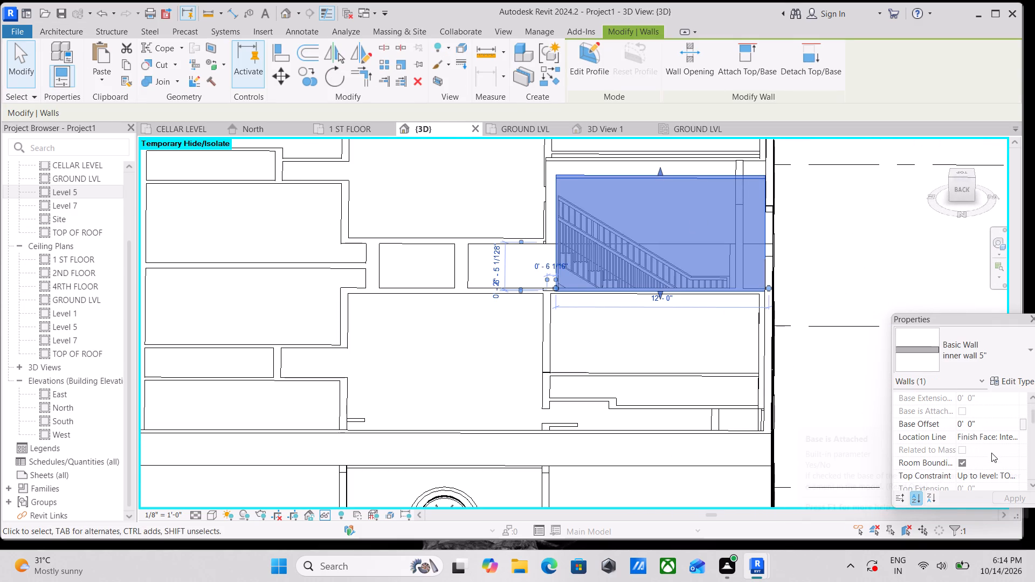
scroll(1002, 477, down, 4)
scroll(995, 462, up, 2)
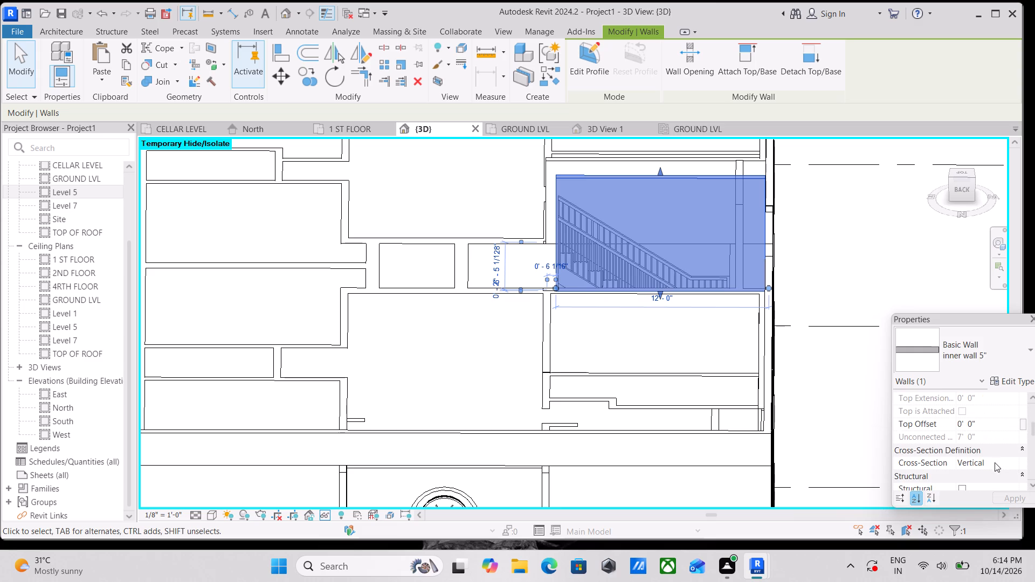
scroll(973, 424, down, 2)
click(960, 185)
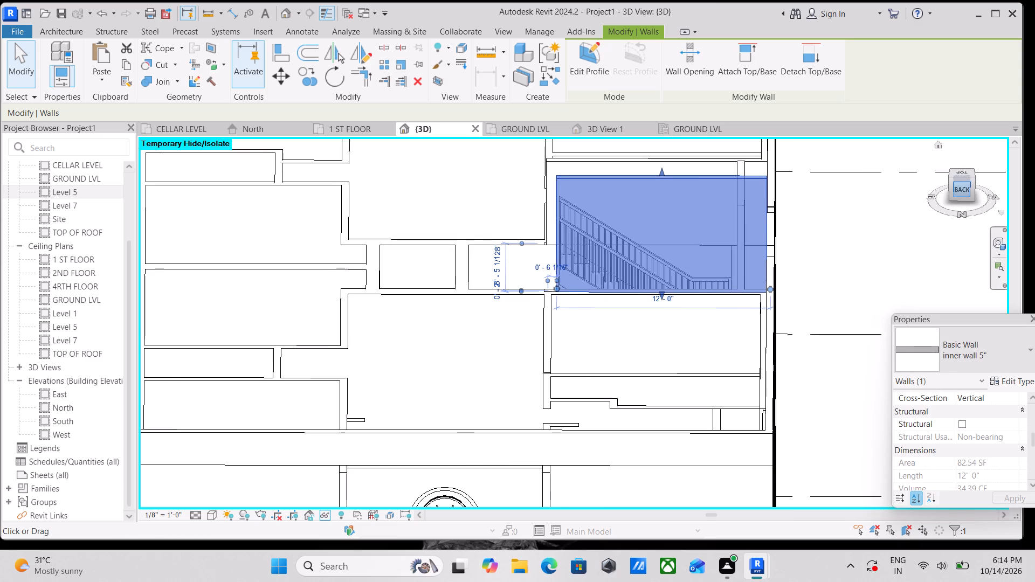
scroll(960, 185, down, 3)
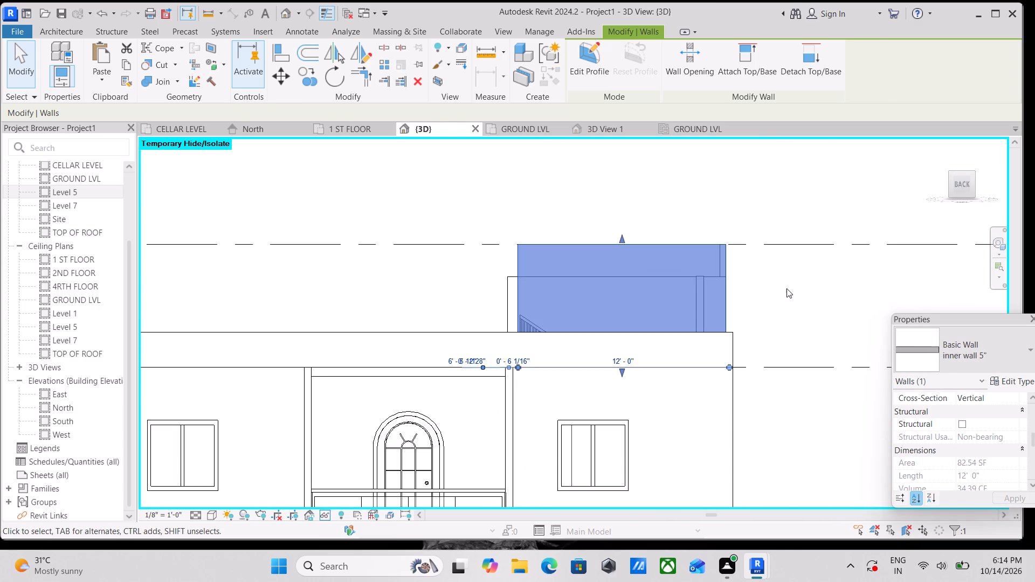
shift+middle_drag(777, 314, 563, 328)
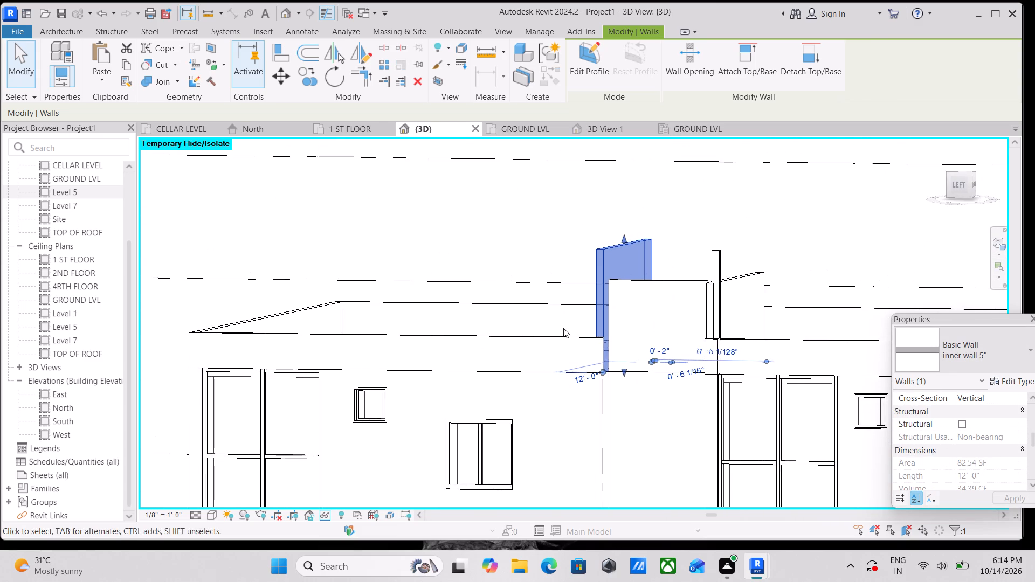
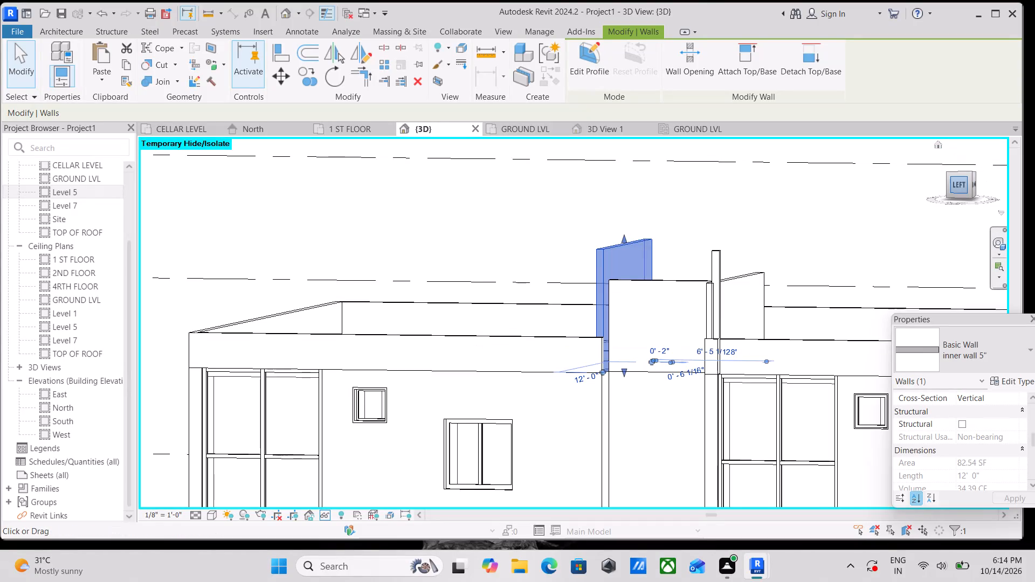
Raise the top of the recessed west parapet in front of the stair to the level line at the tall stair wall's top.
click(961, 182)
scroll(880, 203, down, 2)
click(642, 294)
drag(637, 283, 637, 280)
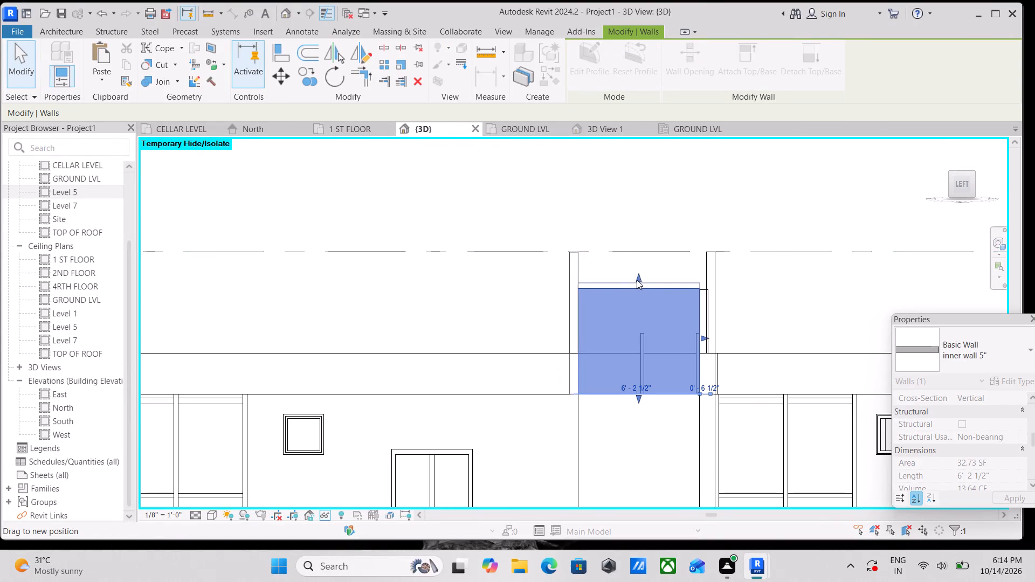
drag(637, 280, 638, 255)
scroll(763, 292, down, 1)
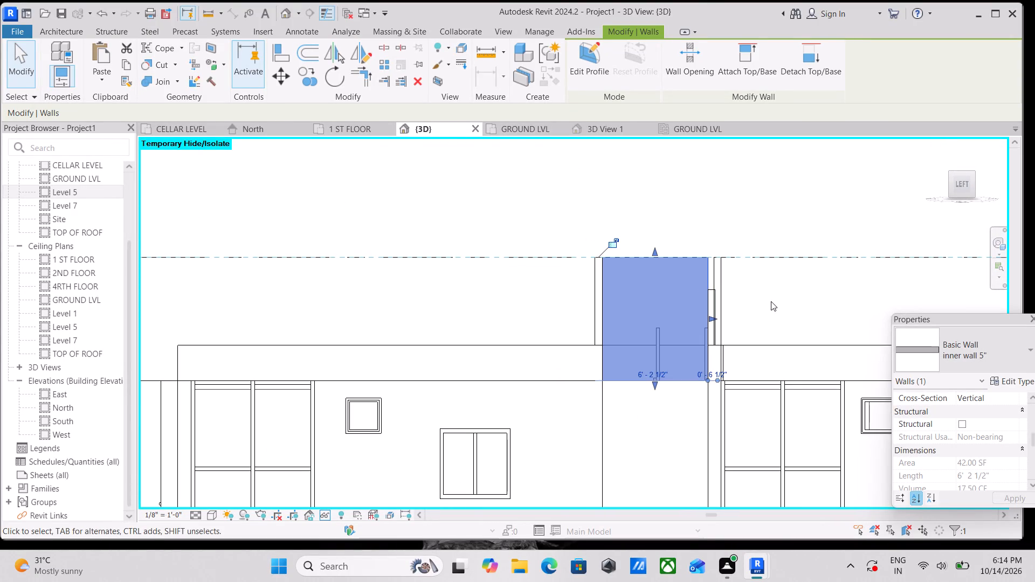
Raise the top of the long south stair wall to the same level line as the recessed front wall.
shift+middle_drag(771, 301, 709, 318)
click(726, 291)
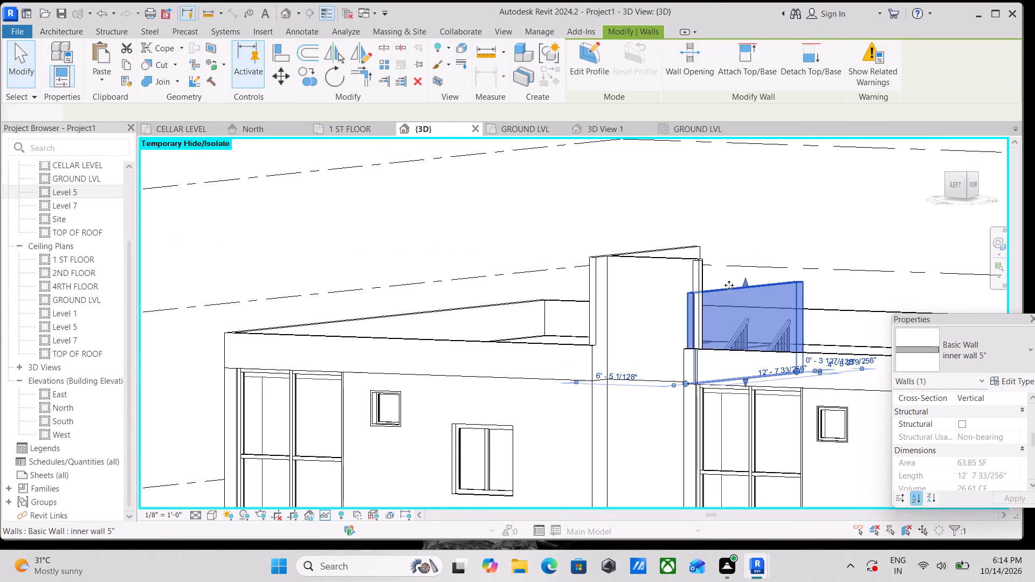
drag(745, 277, 745, 259)
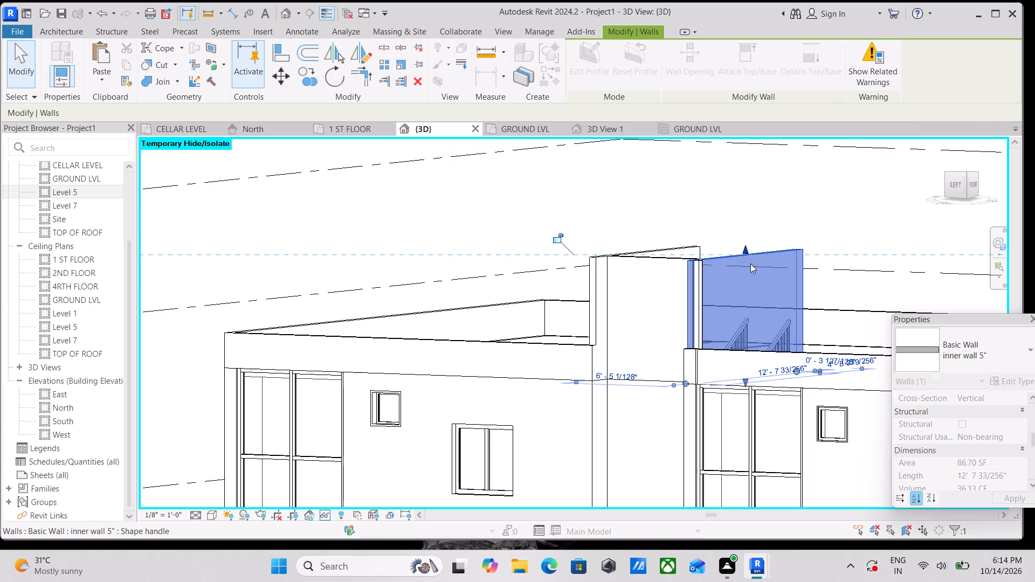
shift+middle_drag(796, 293, 857, 276)
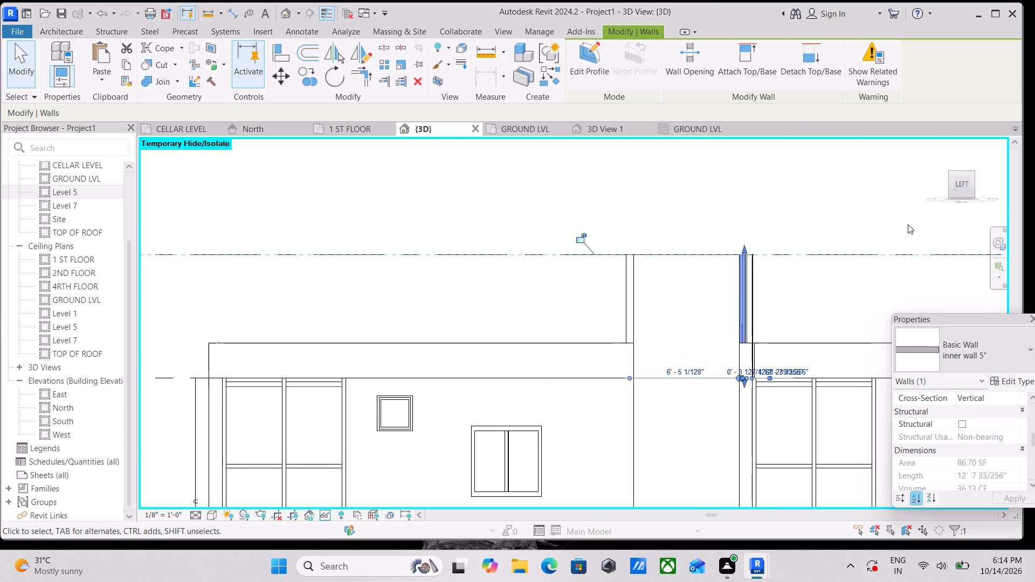
scroll(771, 262, up, 1)
key(Escape)
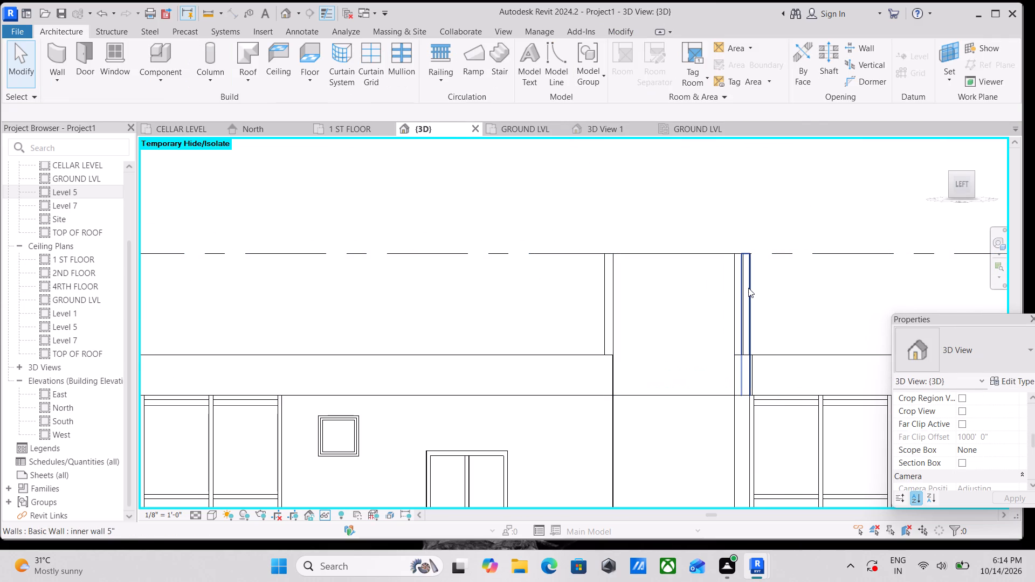
Lower the top of the 6 1/2" long wall stub at the south stair wall's west end to about parapet height.
click(748, 288)
scroll(788, 289, down, 1)
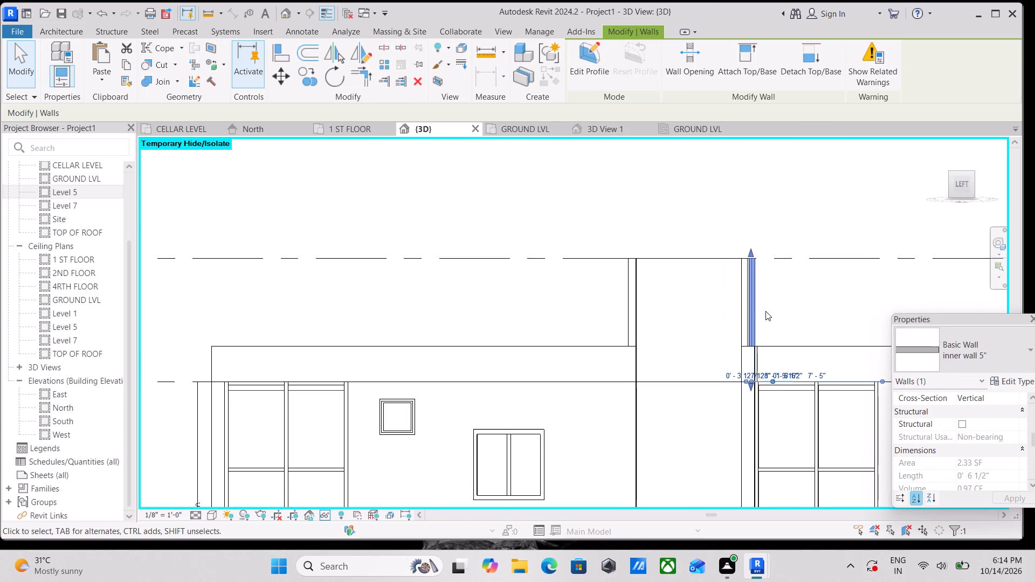
scroll(779, 310, down, 1)
shift+middle_drag(800, 299, 743, 456)
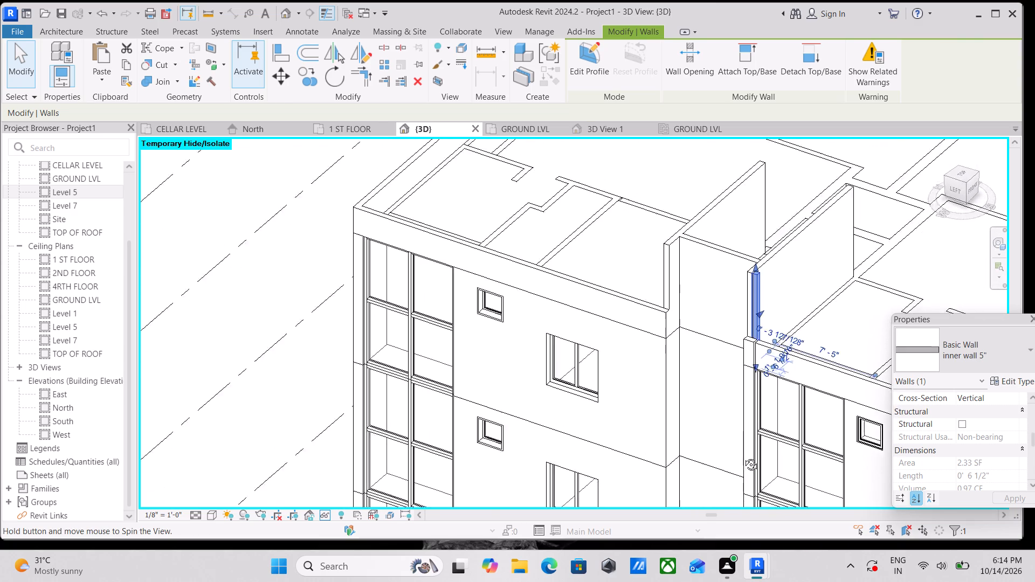
shift+middle_drag(743, 456, 591, 447)
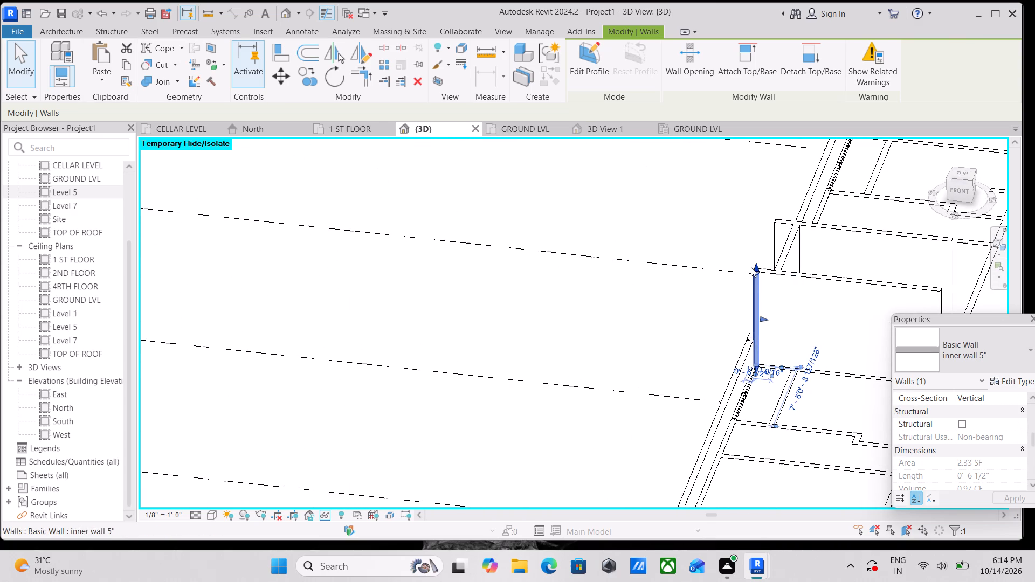
drag(755, 268, 757, 344)
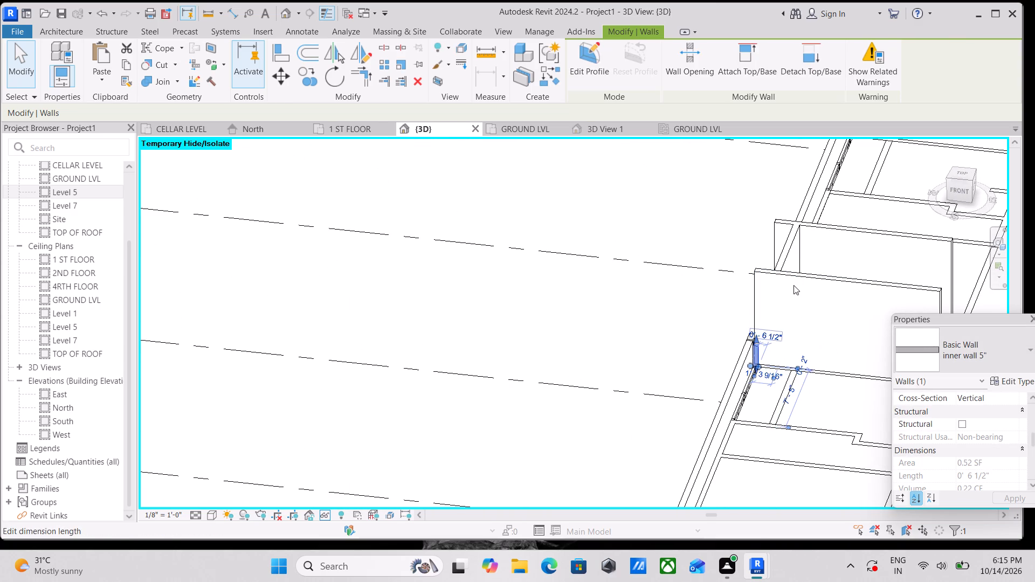
scroll(793, 285, down, 2)
key(Escape)
Examine the parapets and the roof stairwell walls from all sides of the building.
scroll(810, 299, down, 1)
middle_drag(810, 299, 669, 229)
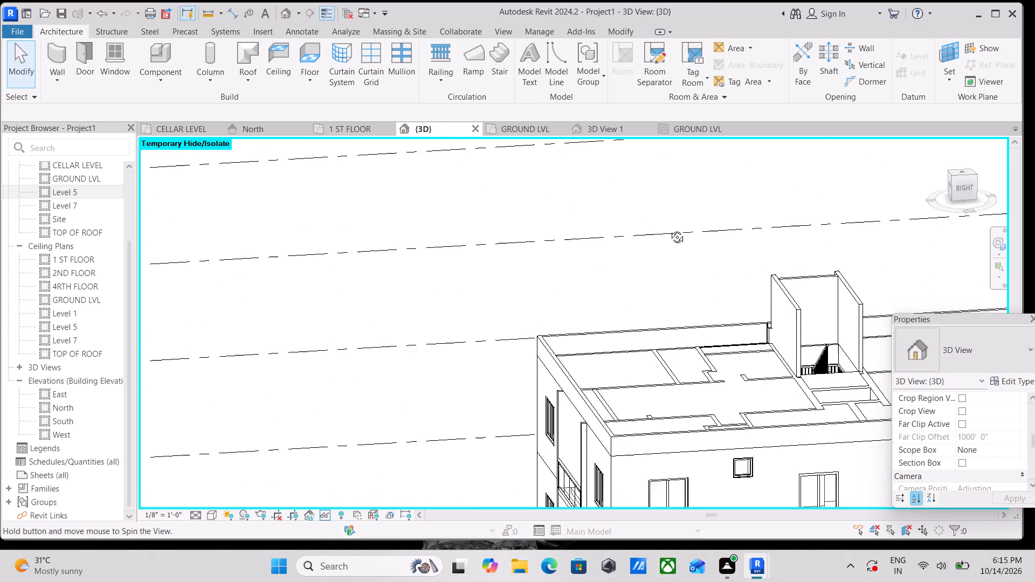
middle_drag(669, 229, 888, 383)
shift+middle_drag(843, 281, 900, 138)
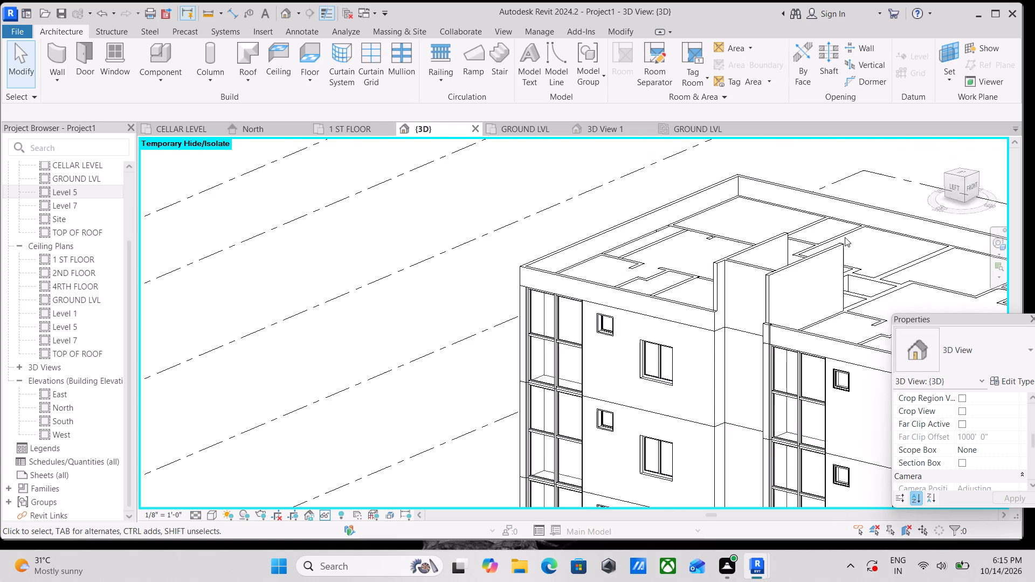
shift+middle_drag(796, 277, 907, 204)
shift+middle_drag(650, 283, 833, 220)
scroll(749, 272, down, 1)
shift+middle_drag(749, 272, 743, 290)
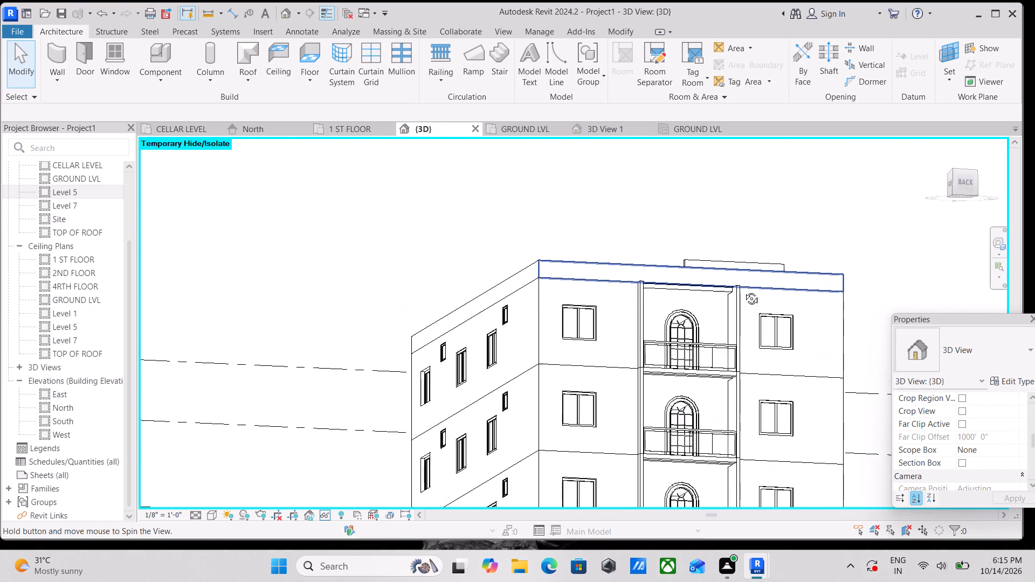
shift+middle_drag(743, 290, 740, 358)
scroll(742, 352, down, 2)
shift+middle_drag(693, 376, 854, 315)
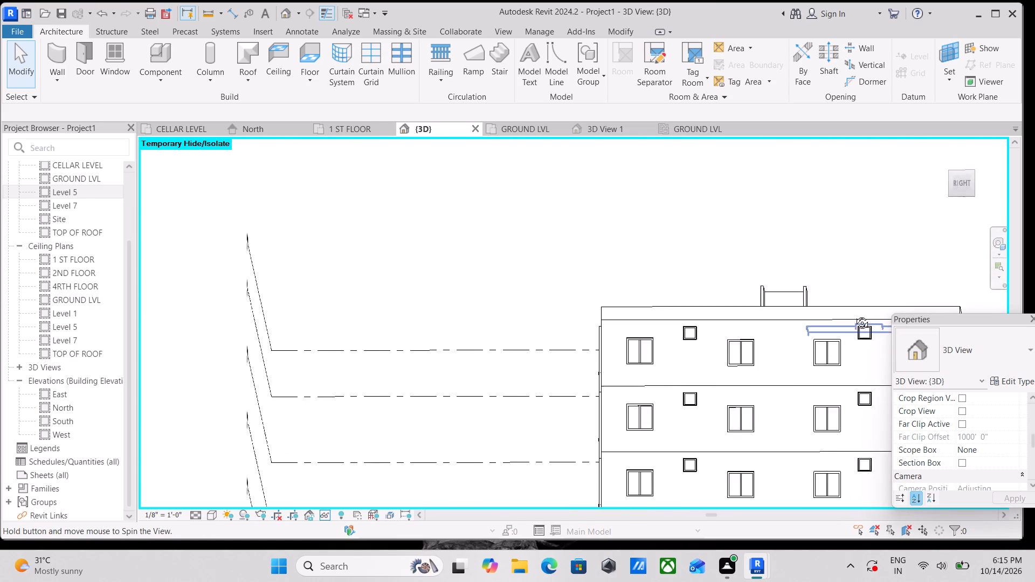
shift+middle_drag(854, 315, 899, 330)
middle_drag(789, 352, 626, 325)
shift+middle_drag(650, 307, 602, 407)
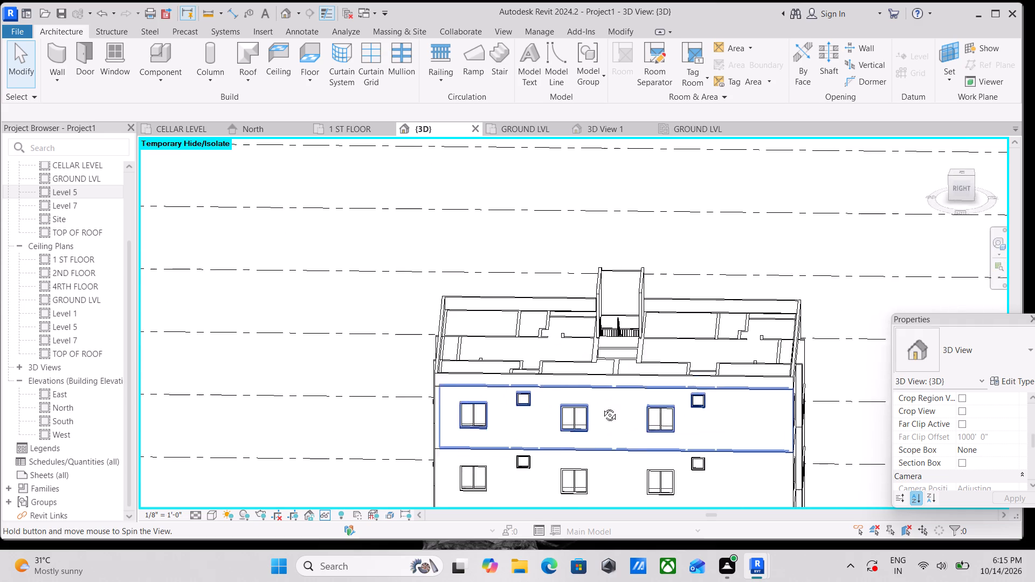
shift+middle_drag(602, 407, 601, 407)
Stretch the inner east end of the north stair wall further across the roof, to a length of about 14'-11".
scroll(591, 287, up, 2)
scroll(618, 349, up, 11)
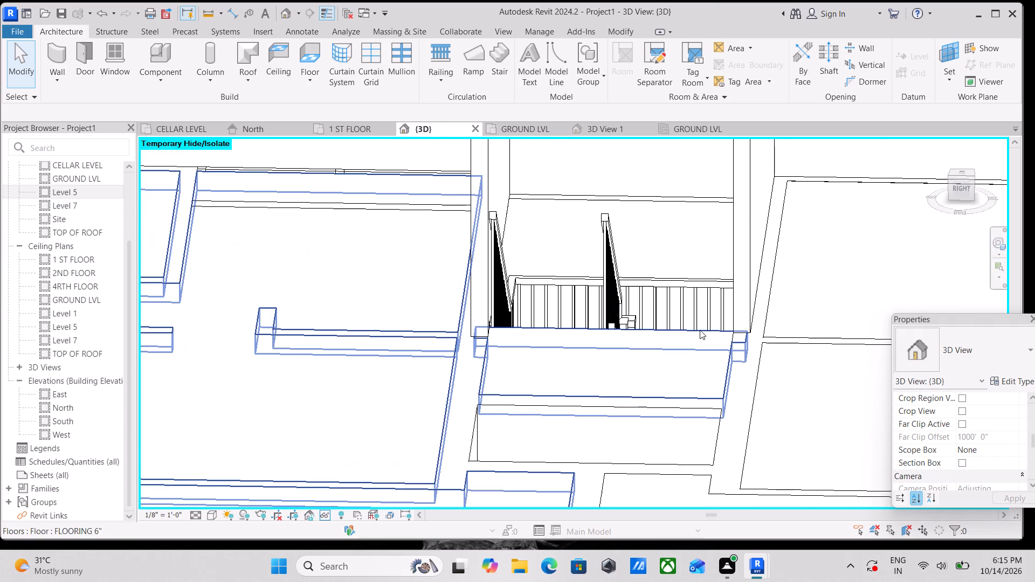
click(742, 317)
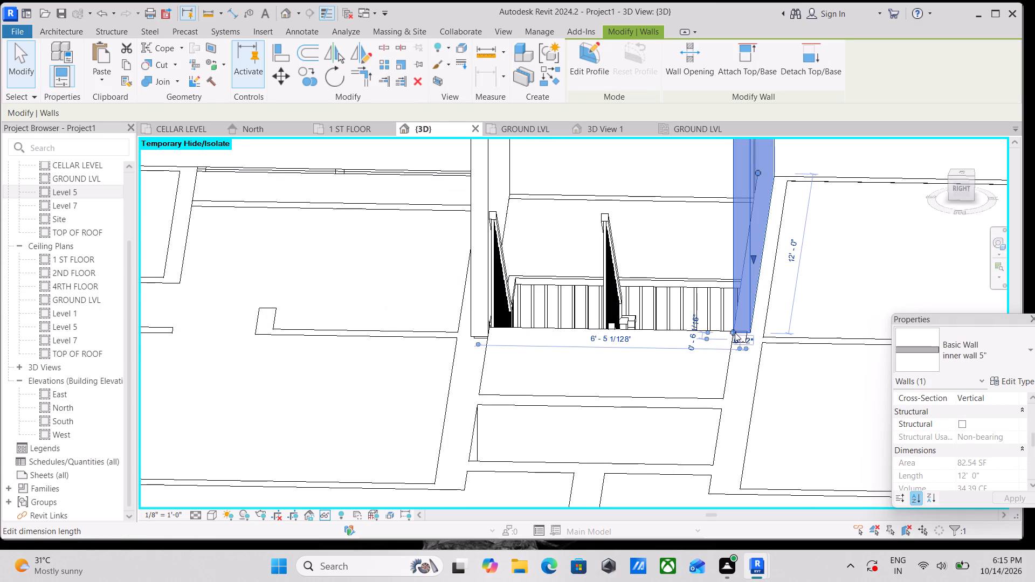
click(733, 330)
key(Escape)
key(Escape)
scroll(740, 367, up, 2)
middle_drag(732, 361, 800, 427)
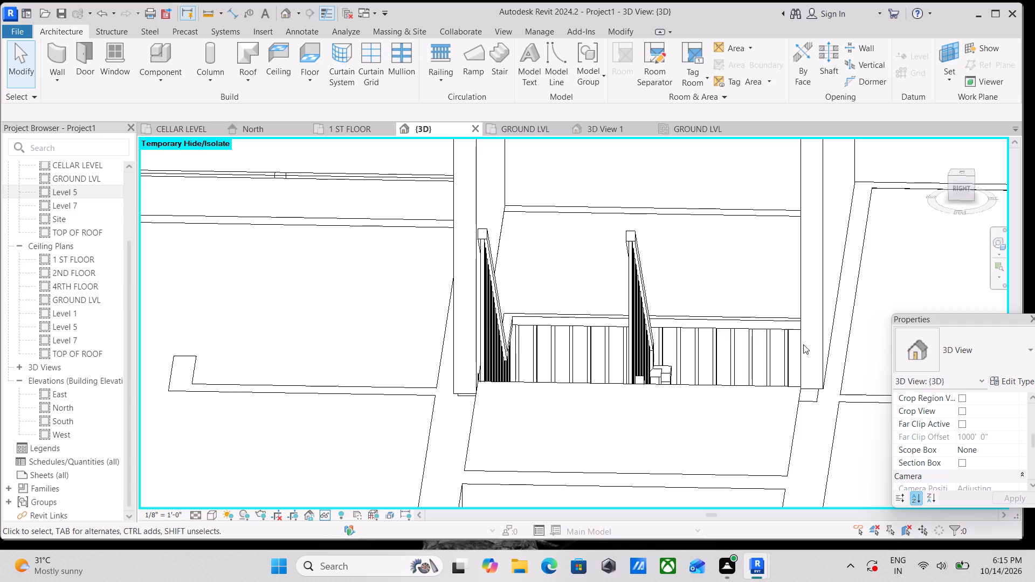
click(799, 289)
scroll(798, 354, up, 7)
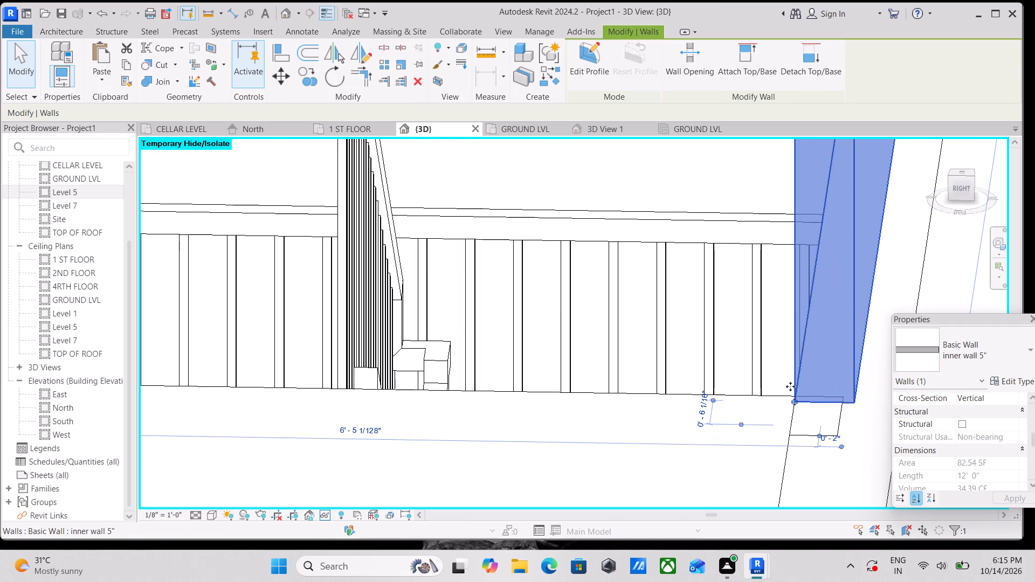
drag(793, 399, 779, 456)
scroll(784, 449, down, 3)
middle_drag(784, 446, 797, 365)
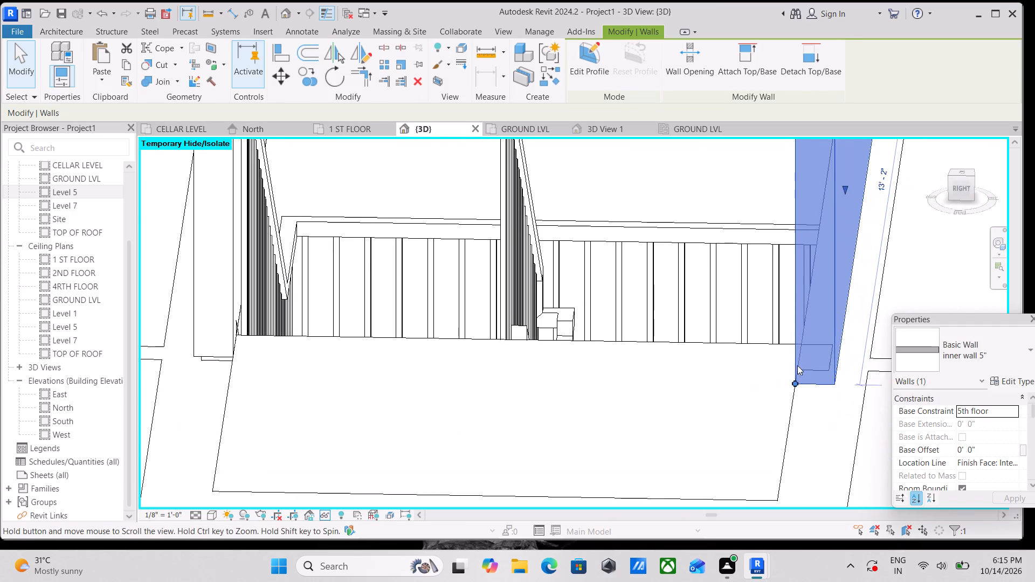
middle_drag(797, 365, 796, 368)
drag(795, 372, 779, 428)
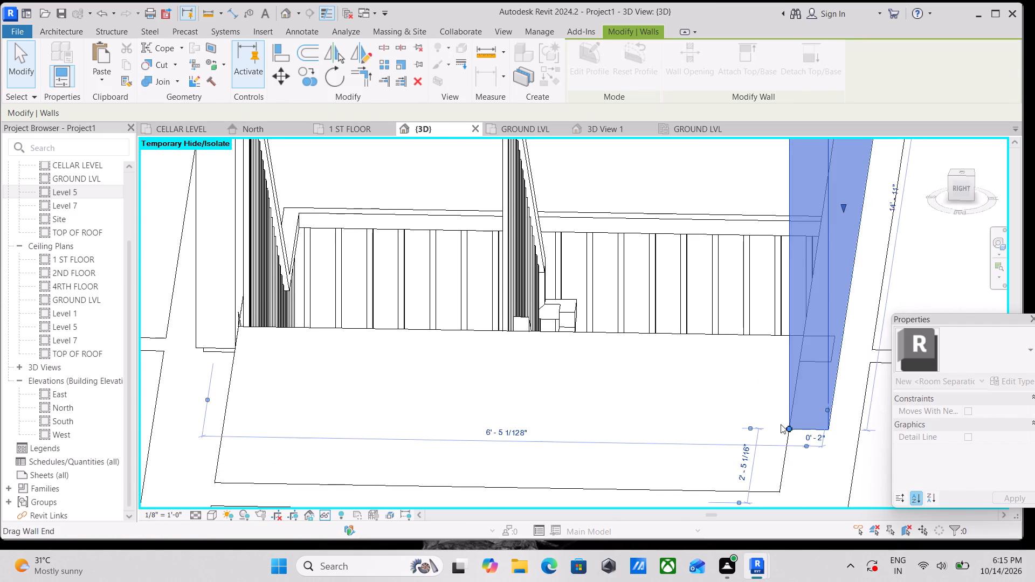
scroll(783, 407, down, 5)
scroll(587, 345, down, 3)
key(Escape)
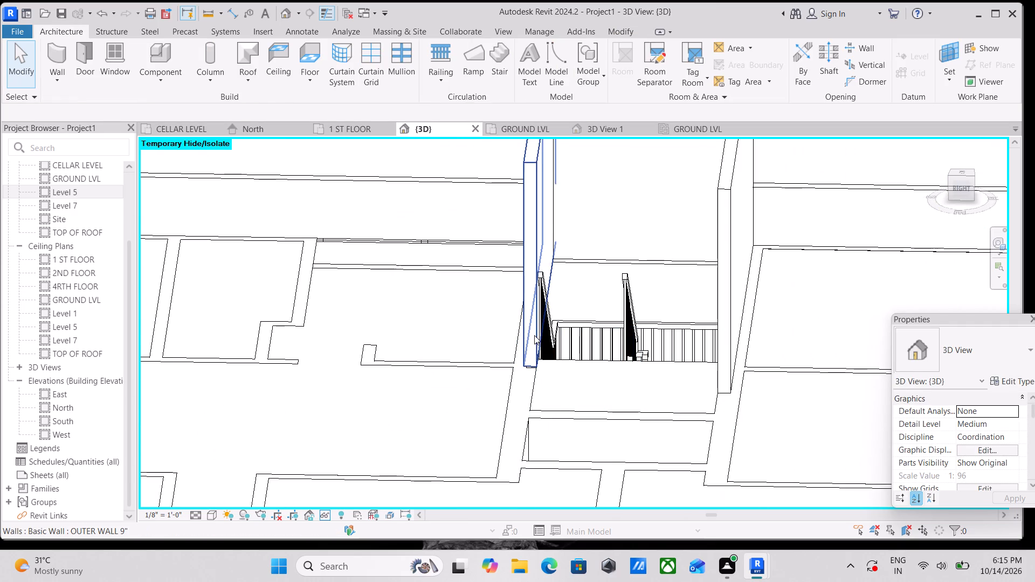
Stretch the inner east end of the south stair wall further across the roof, to a length of about 14'-2 1/2".
click(534, 335)
scroll(534, 335, down, 1)
scroll(540, 361, up, 13)
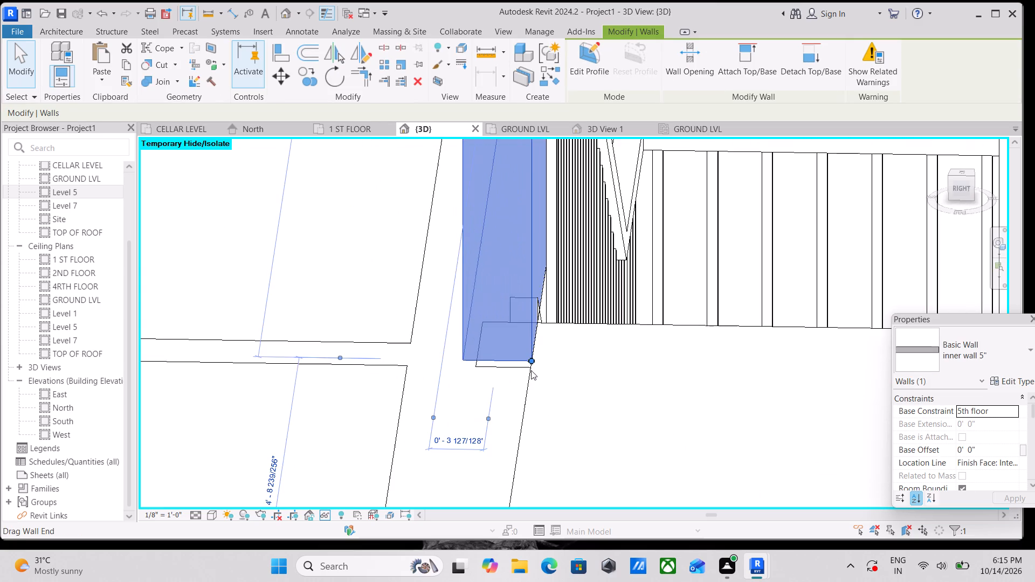
drag(529, 360, 508, 448)
scroll(513, 440, down, 5)
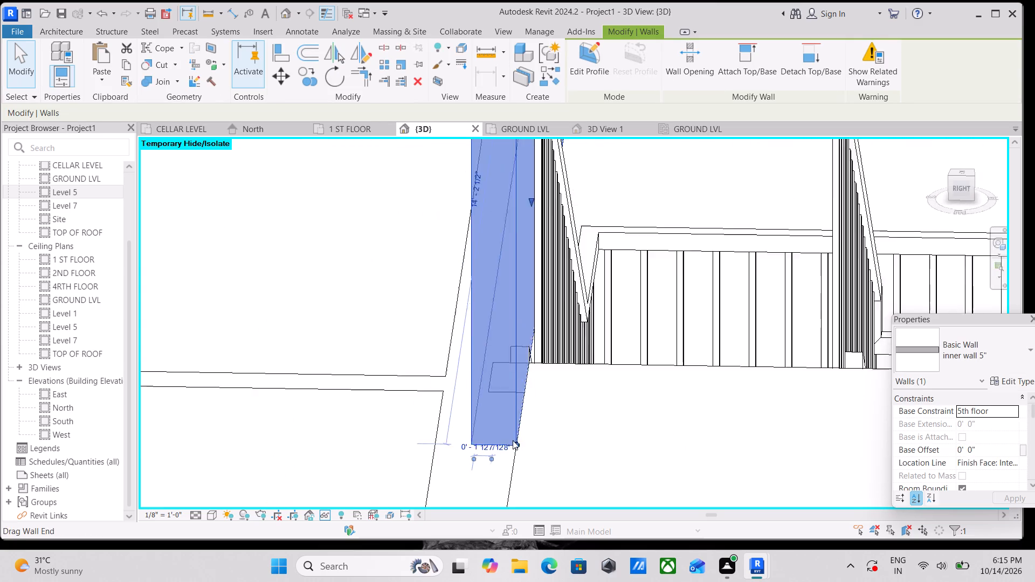
scroll(516, 429, down, 5)
key(Escape)
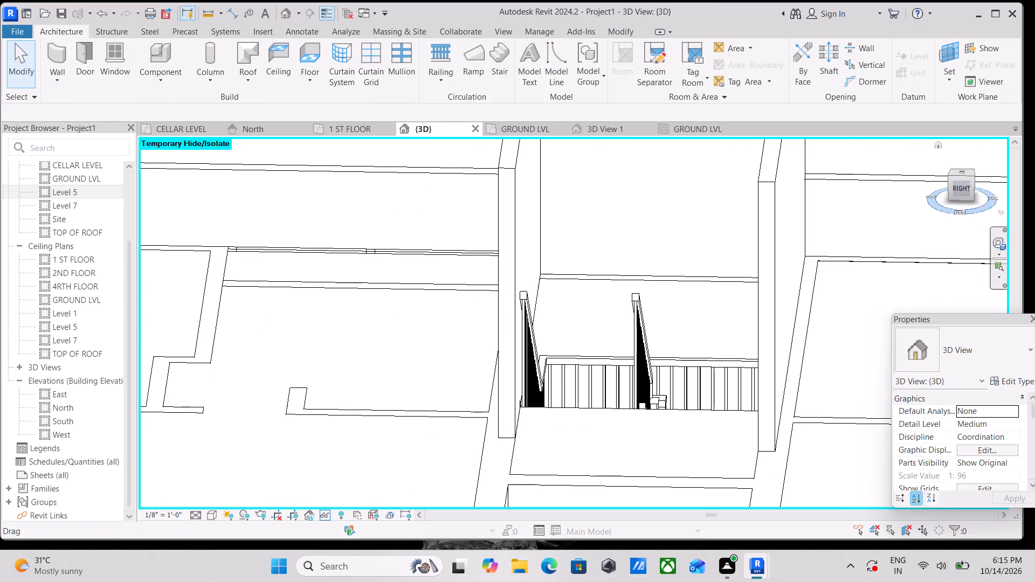
Draw an inner wall 5" about 6'-0" long from the south stair wall's east end to the north stair wall, closing the roof stairwell.
click(975, 178)
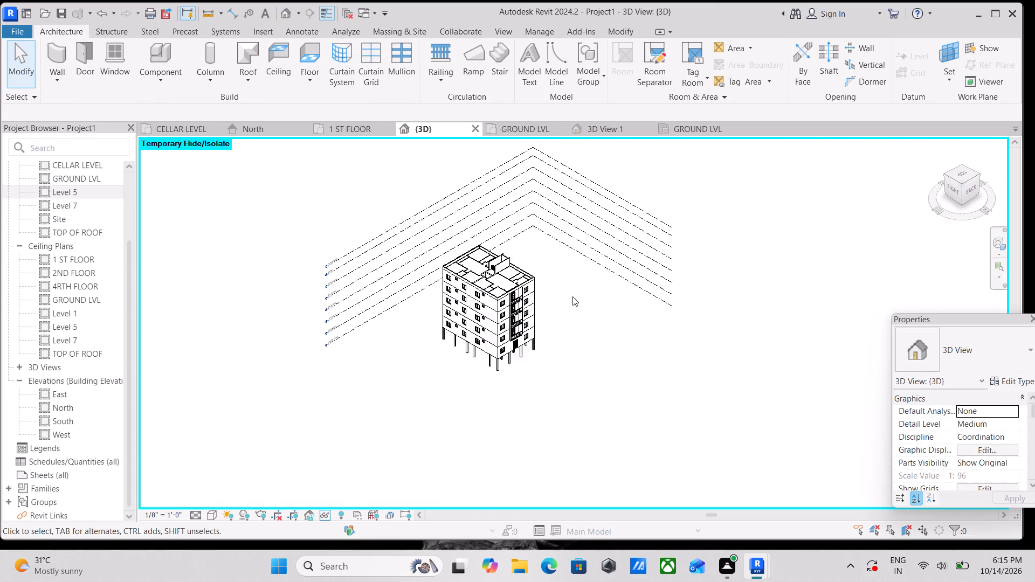
scroll(527, 308, up, 4)
scroll(589, 307, up, 10)
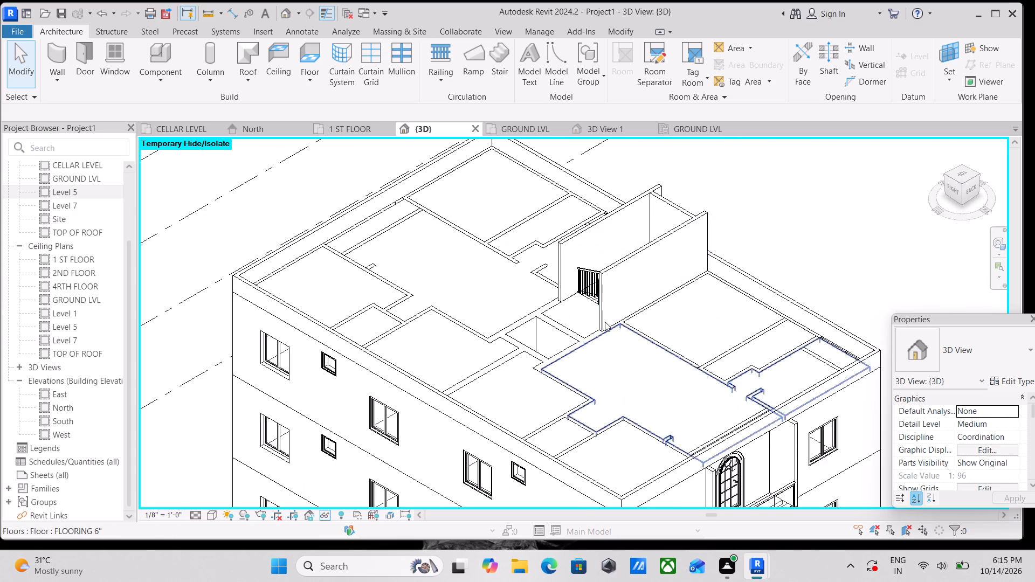
scroll(584, 302, up, 1)
middle_drag(587, 314, 601, 376)
scroll(705, 239, down, 2)
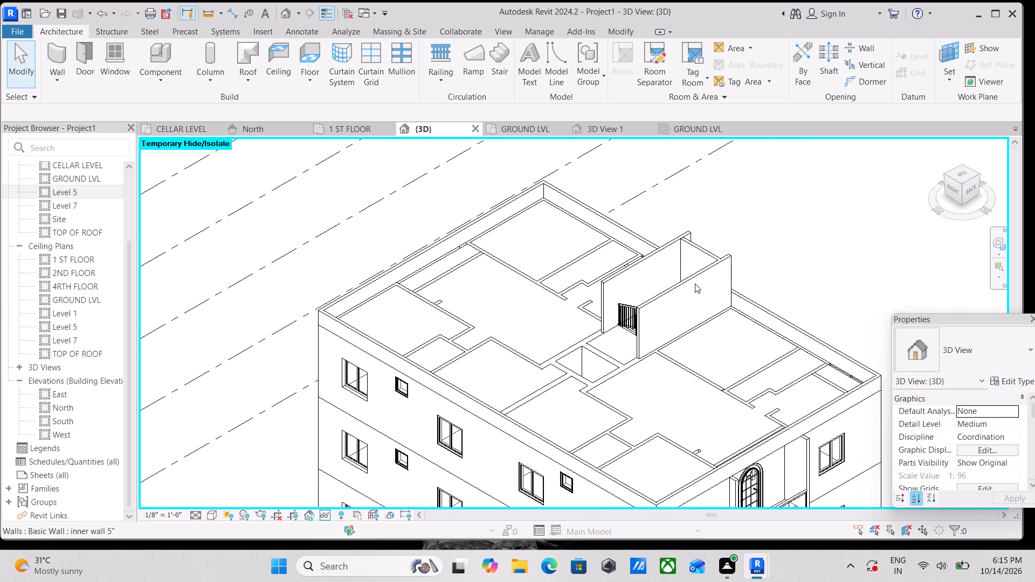
shift+middle_drag(660, 327, 667, 437)
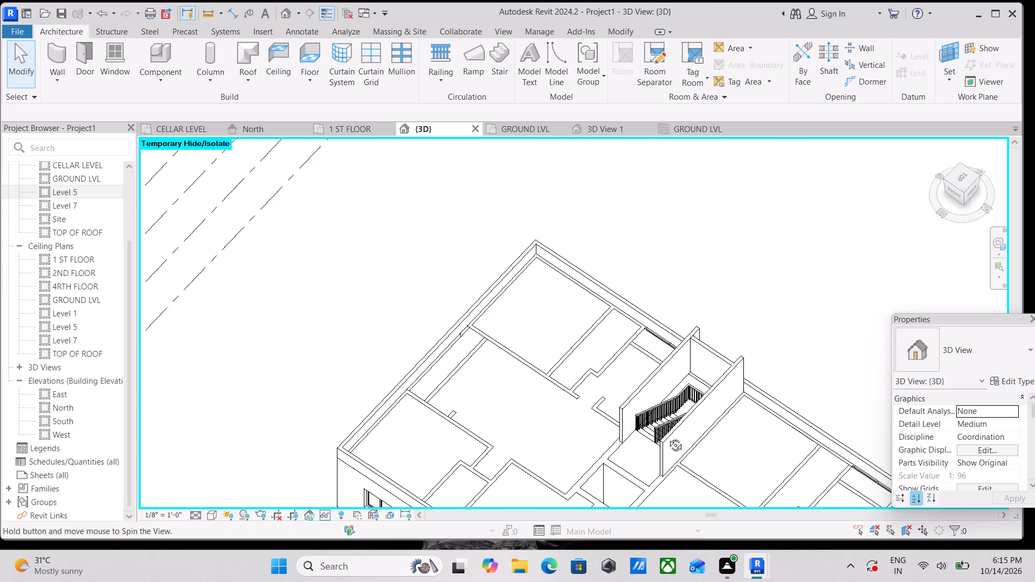
shift+middle_drag(667, 437, 632, 473)
click(961, 178)
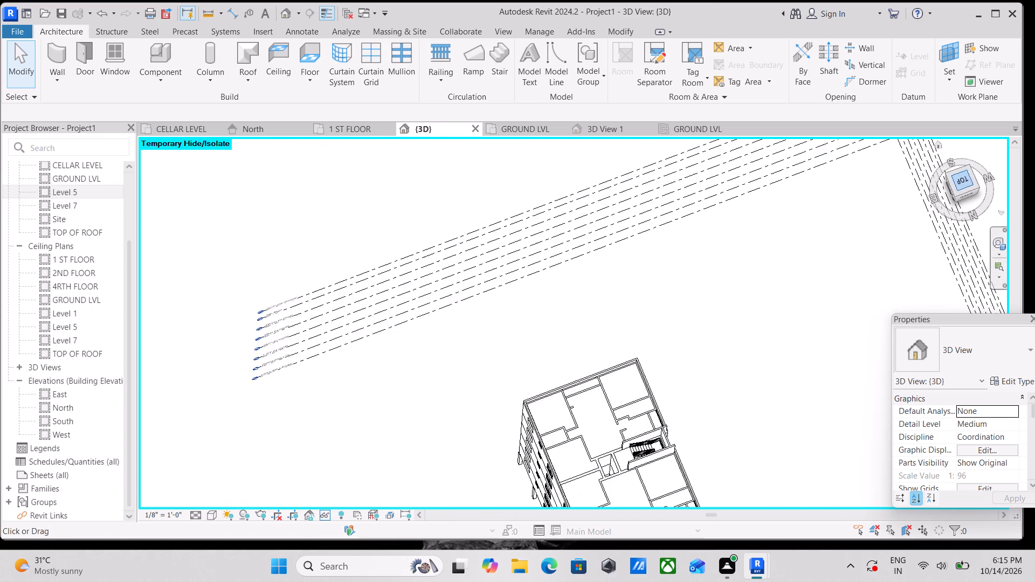
scroll(627, 414, up, 3)
scroll(534, 356, up, 11)
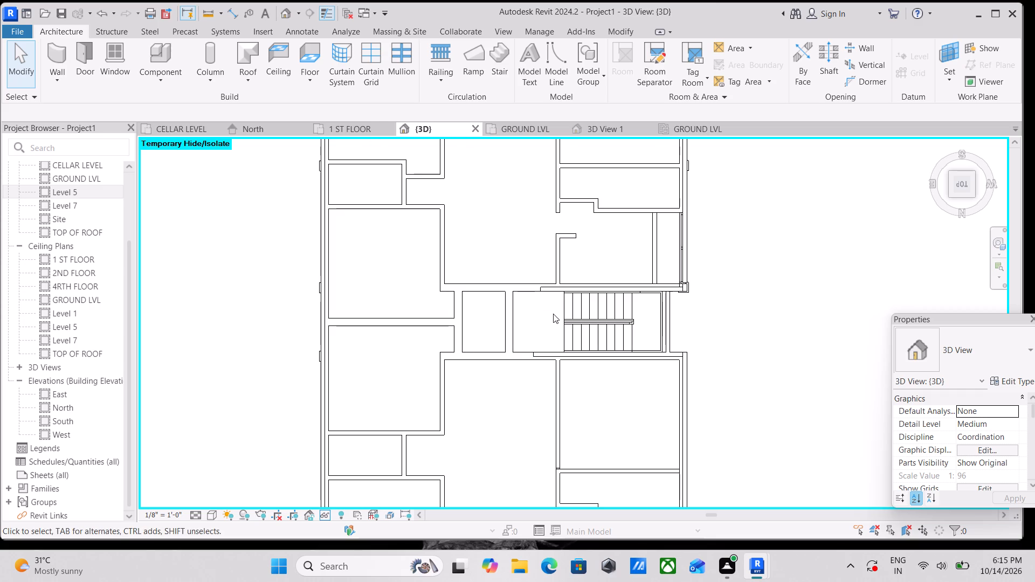
scroll(555, 313, up, 3)
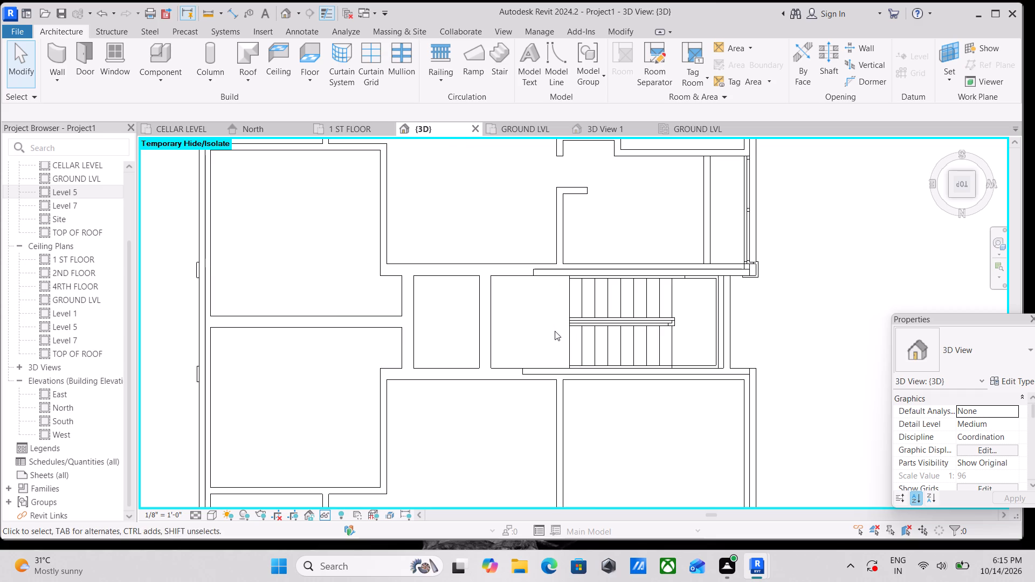
key(e)
key(BackSpace)
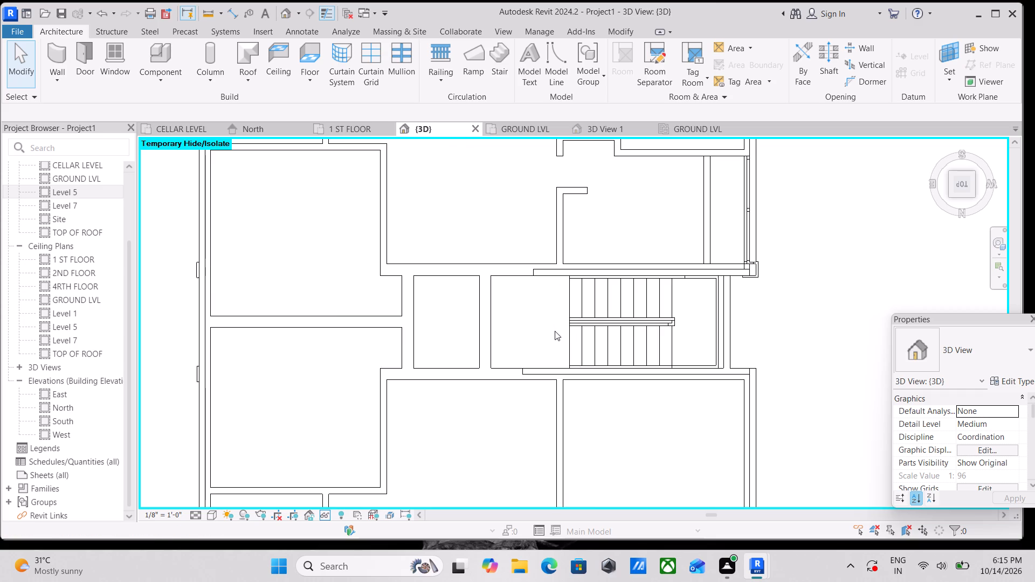
text(wa)
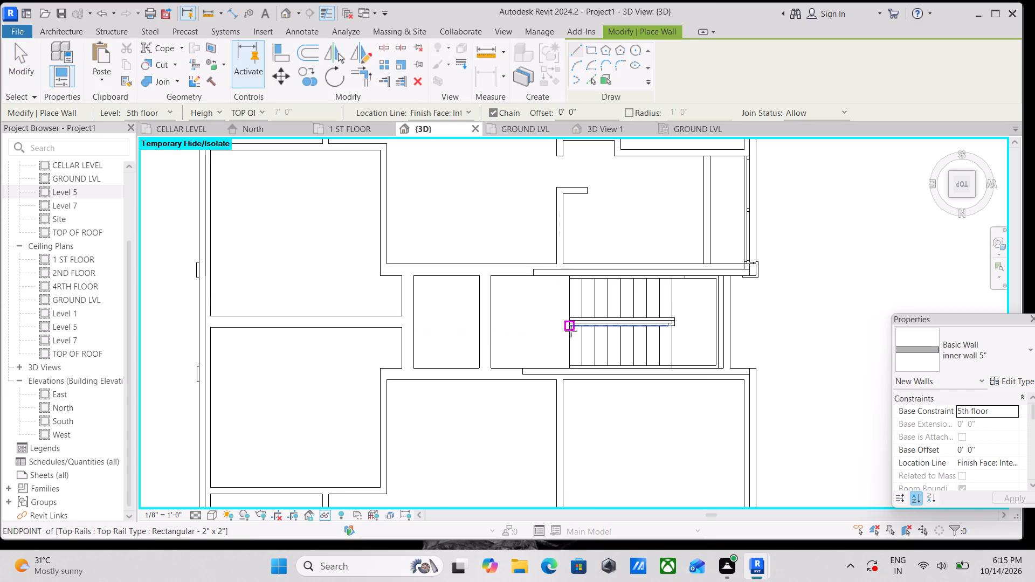
scroll(531, 283, up, 3)
click(537, 271)
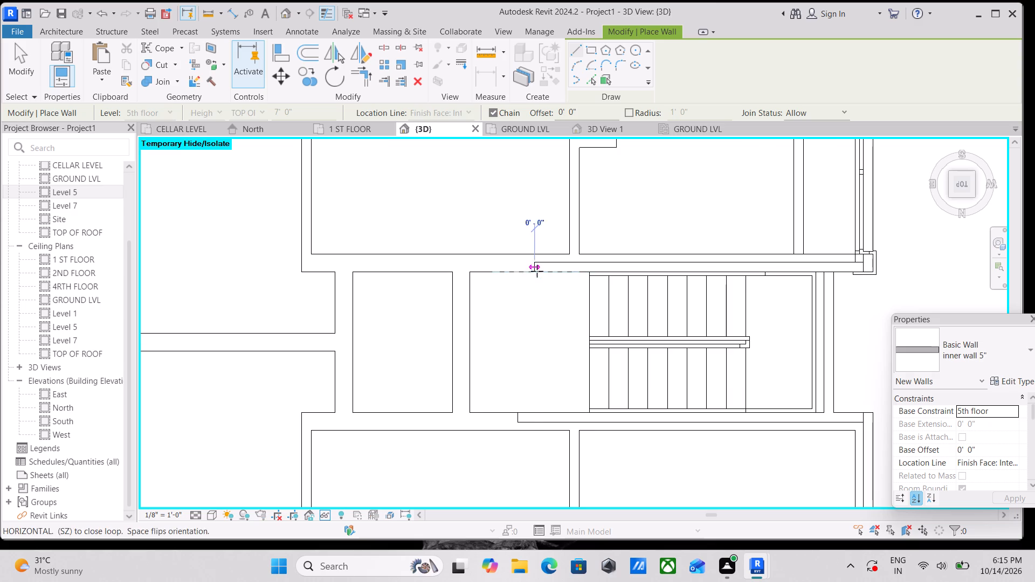
click(537, 412)
key(Escape)
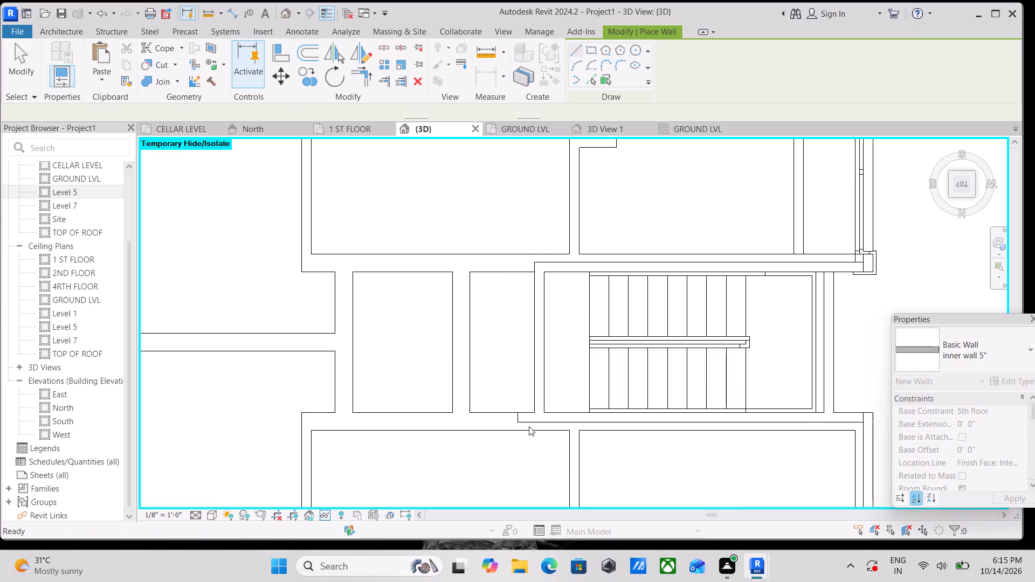
scroll(524, 420, up, 2)
key(Escape)
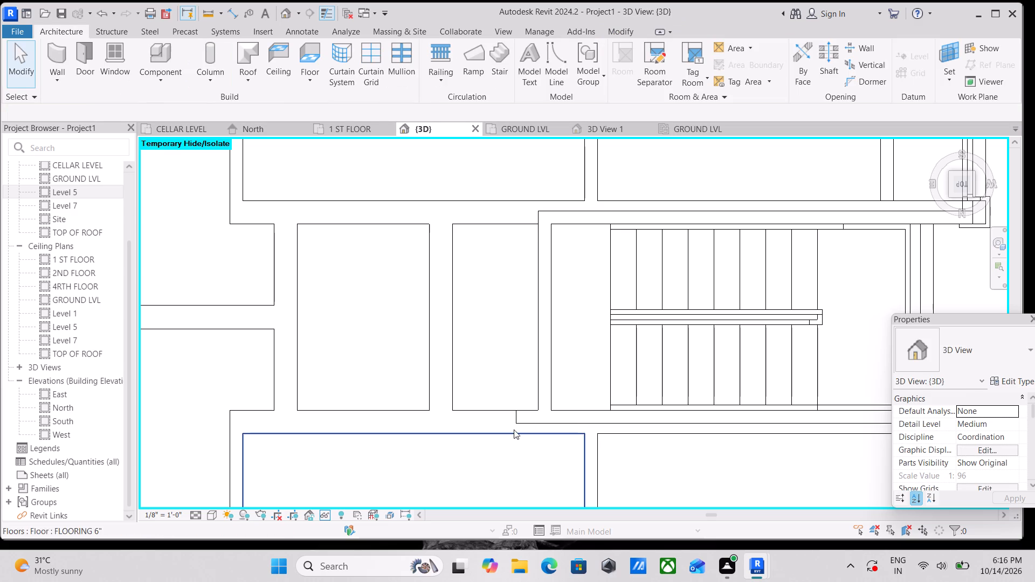
Shorten the north stair wall's inner east end to line up with the outer face of the new cross wall.
click(516, 419)
drag(515, 410, 536, 412)
key(Escape)
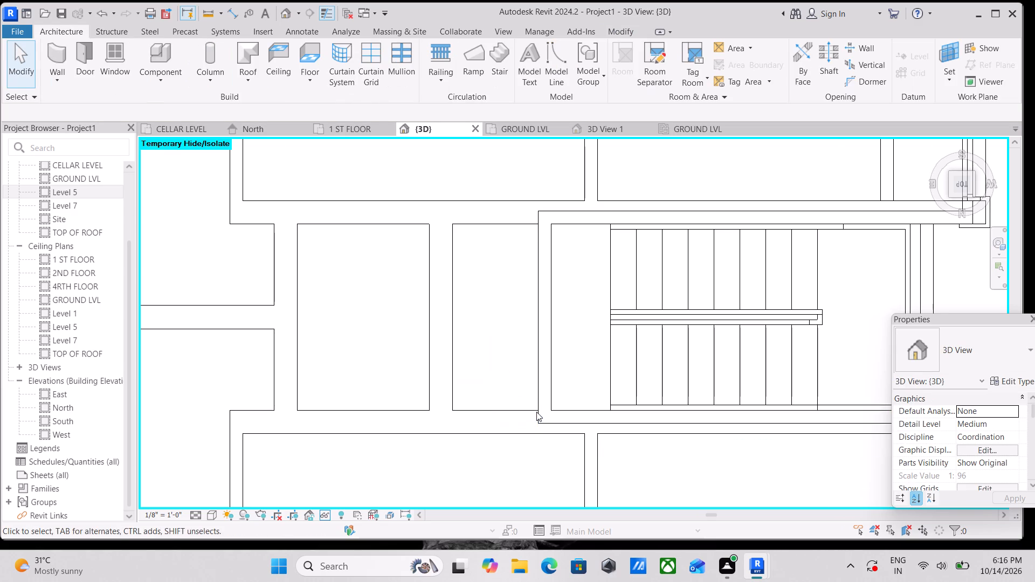
Examine the enclosed roof stairwell and the surrounding parapets from all sides of the building.
scroll(536, 412, down, 5)
shift+middle_drag(551, 445, 660, 262)
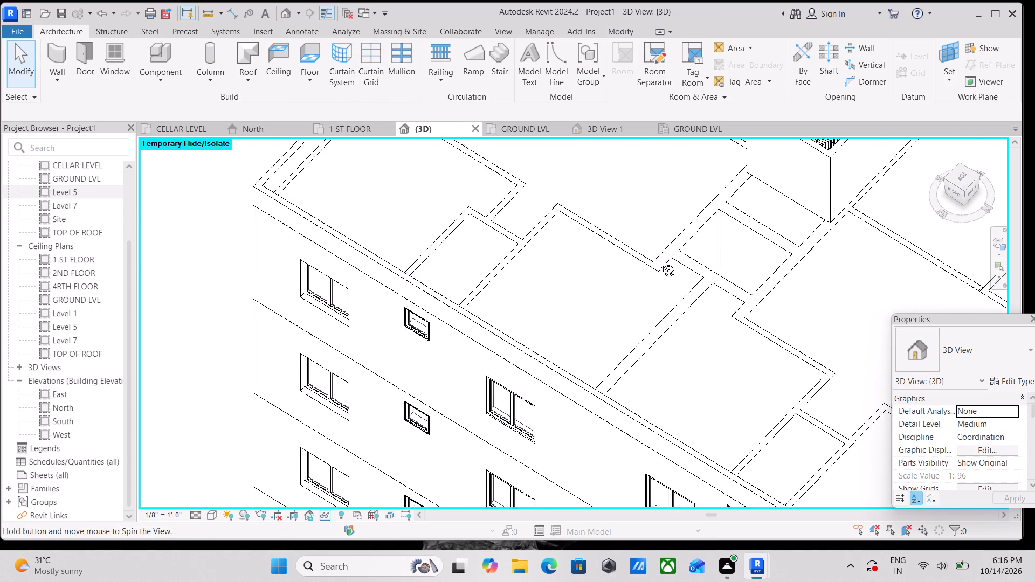
shift+middle_drag(660, 262, 660, 263)
middle_drag(663, 272, 662, 424)
middle_drag(786, 302, 718, 348)
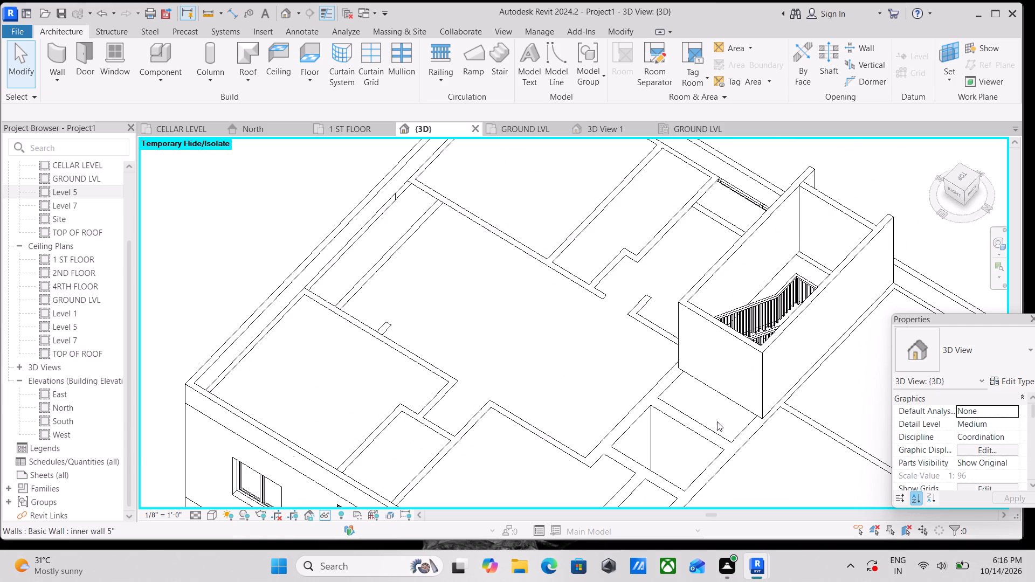
shift+middle_drag(708, 456, 770, 397)
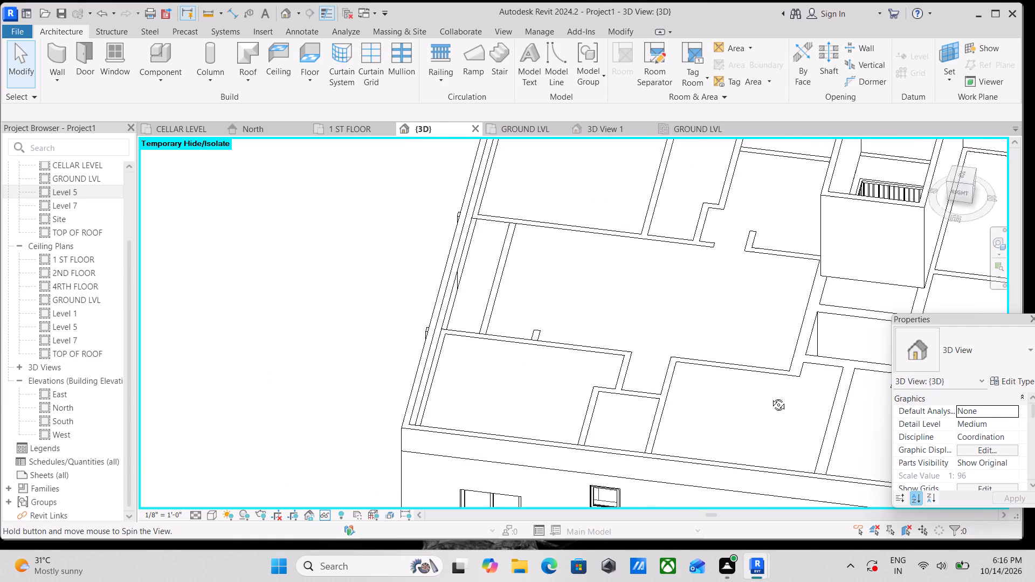
shift+middle_drag(770, 397, 741, 317)
scroll(675, 271, down, 1)
middle_drag(675, 271, 675, 441)
shift+middle_drag(652, 392, 783, 312)
middle_drag(744, 310, 851, 377)
middle_drag(803, 335, 608, 369)
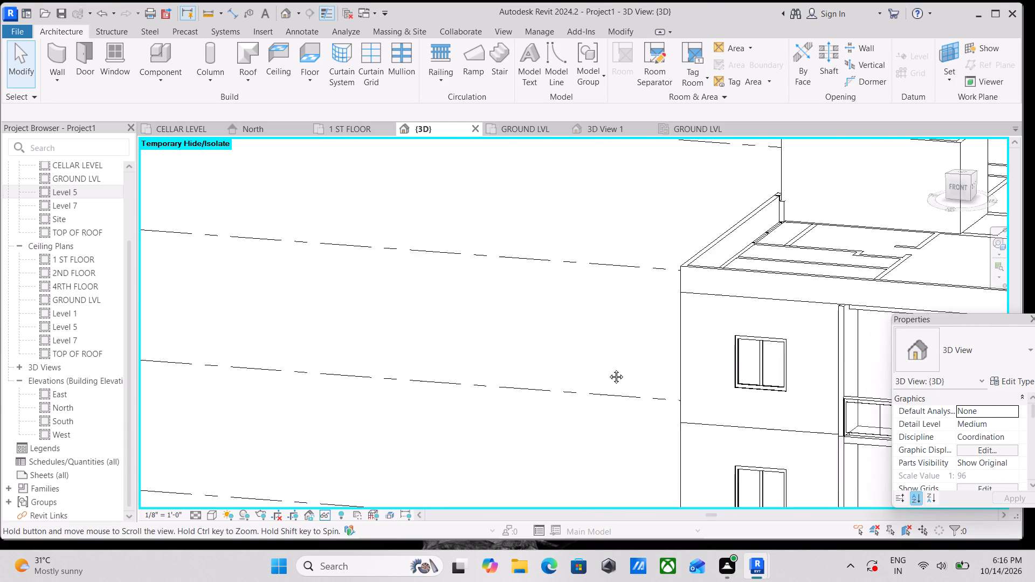
middle_drag(608, 369, 561, 379)
scroll(702, 376, down, 4)
scroll(749, 376, down, 3)
shift+middle_drag(733, 378, 893, 369)
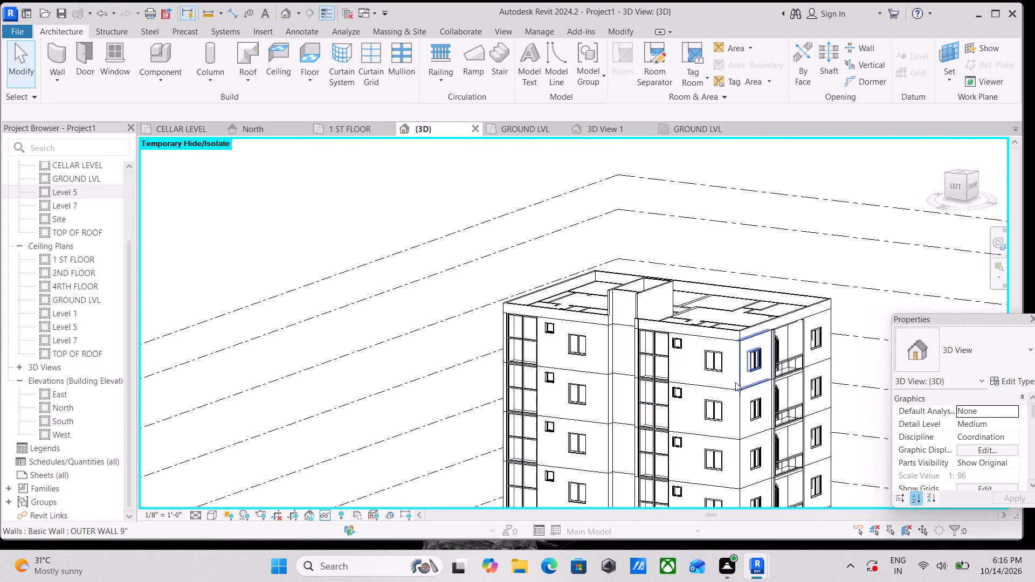
shift+middle_drag(735, 382, 486, 387)
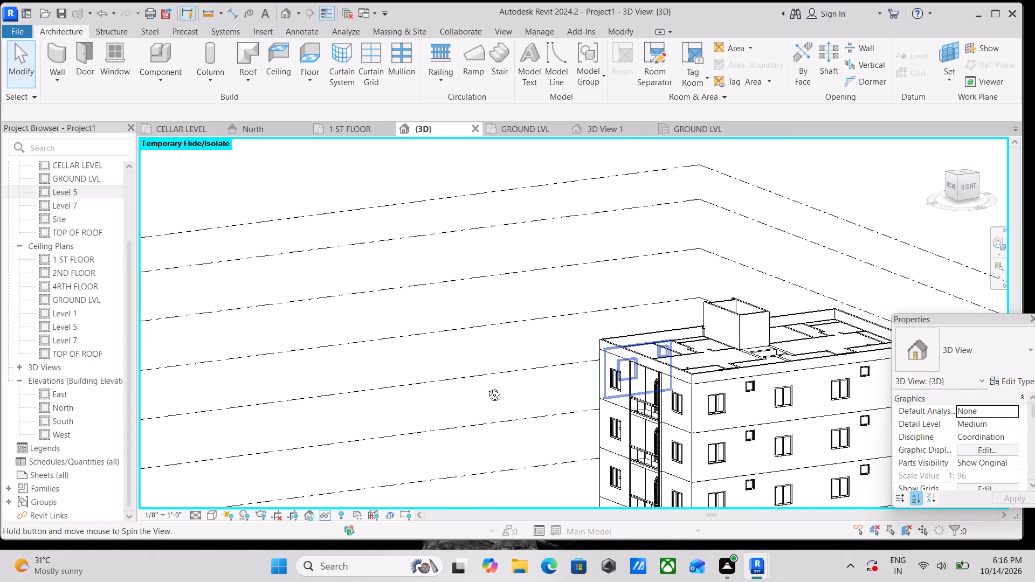
shift+middle_drag(486, 387, 483, 387)
middle_drag(686, 382, 797, 435)
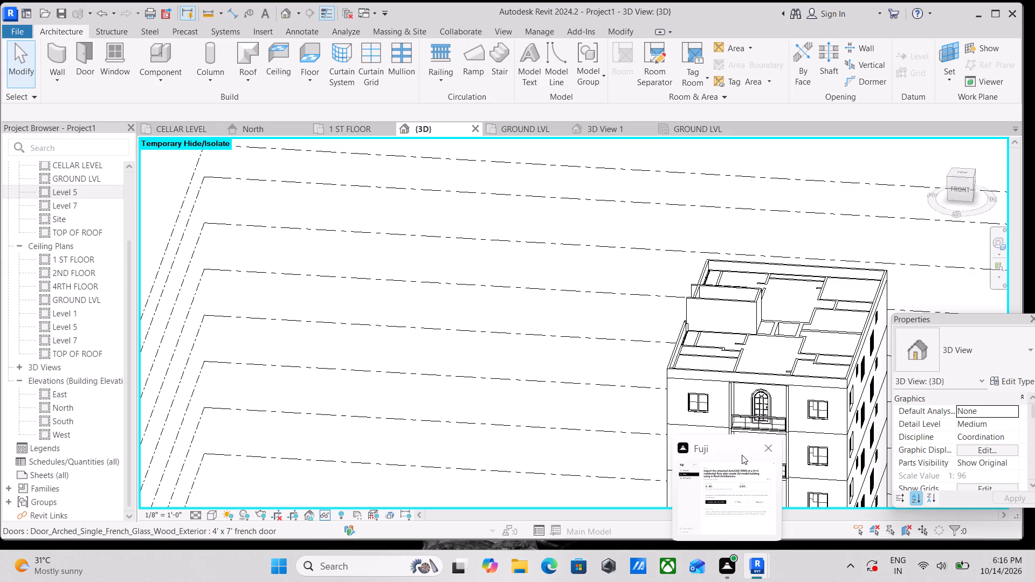
scroll(730, 284, up, 8)
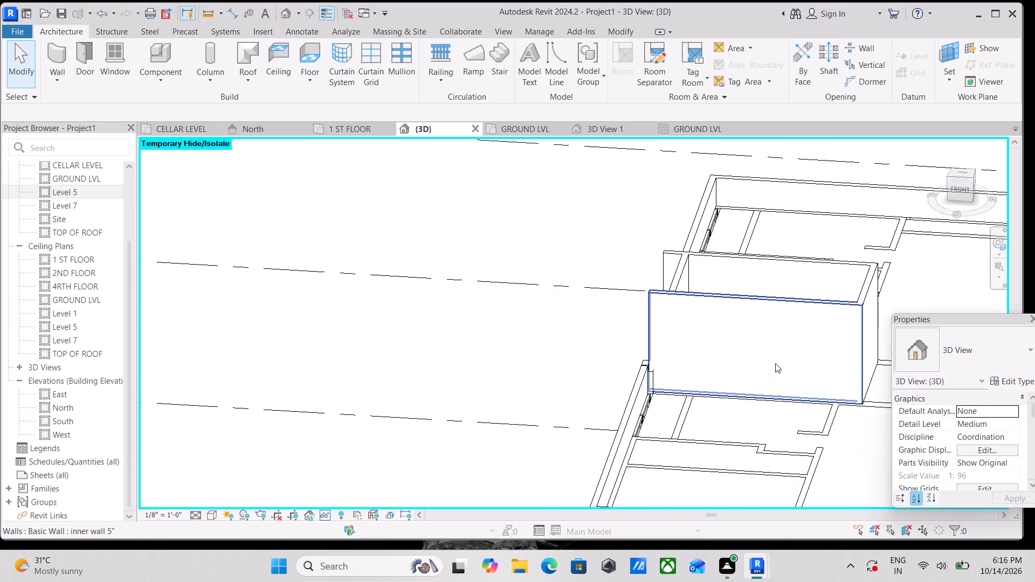
scroll(775, 363, down, 6)
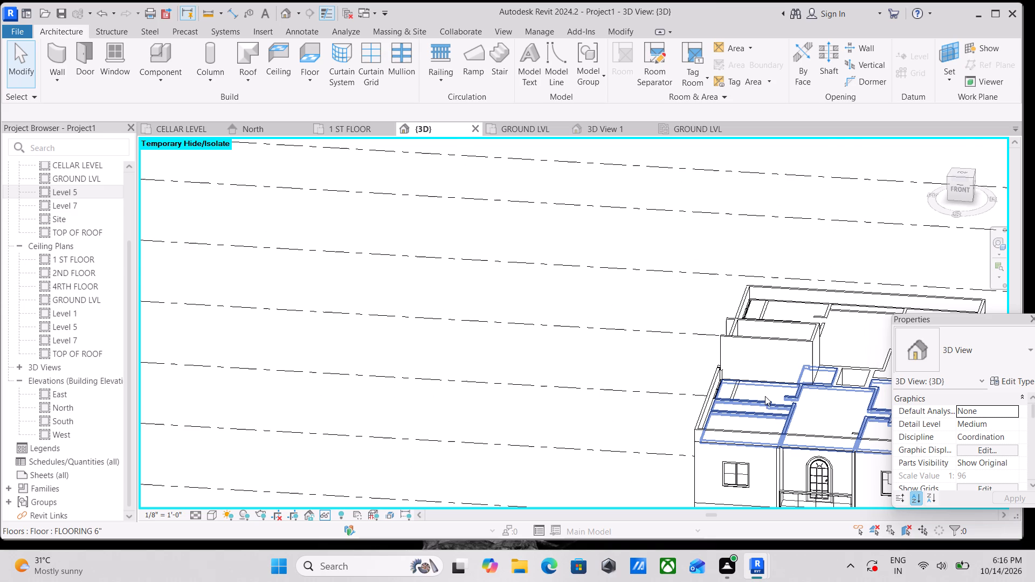
scroll(817, 424, up, 3)
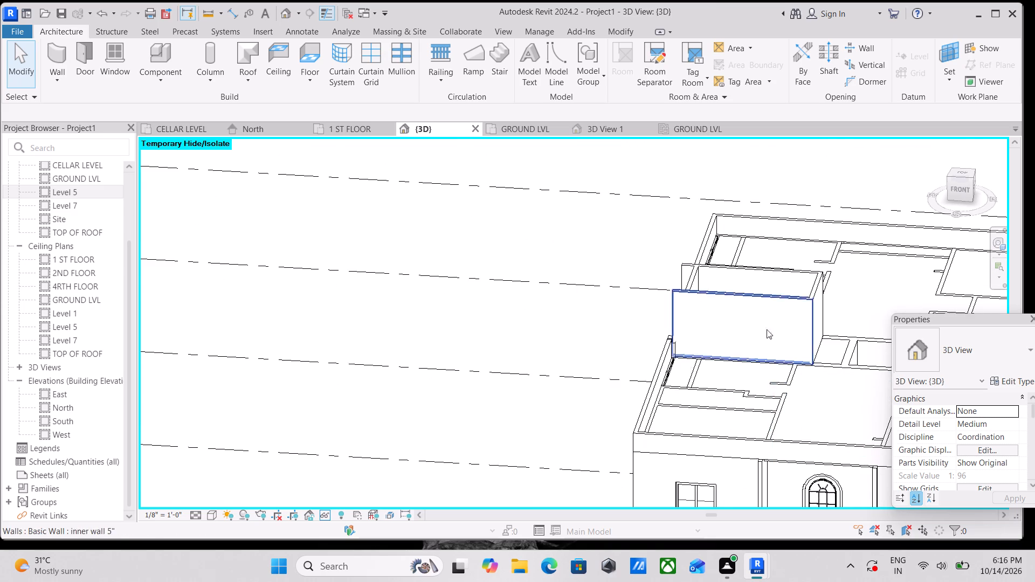
key(Escape)
scroll(769, 321, down, 3)
Place a Single-Flush door of type flush door 2' x 7' near the middle of the roof stairwell's east wall.
shift+middle_drag(803, 380, 671, 365)
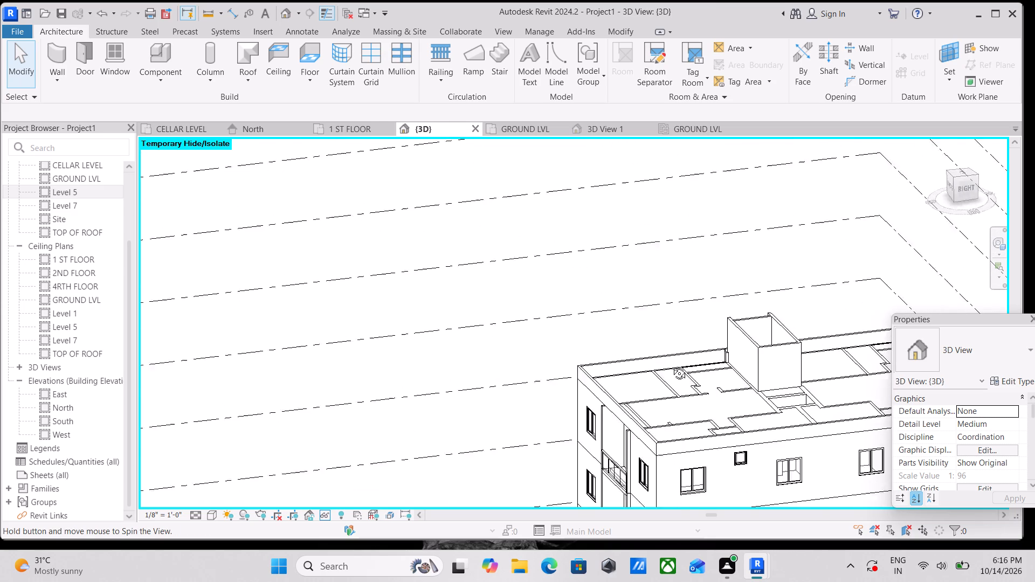
shift+middle_drag(671, 365, 673, 371)
scroll(836, 386, up, 6)
middle_drag(727, 387, 723, 423)
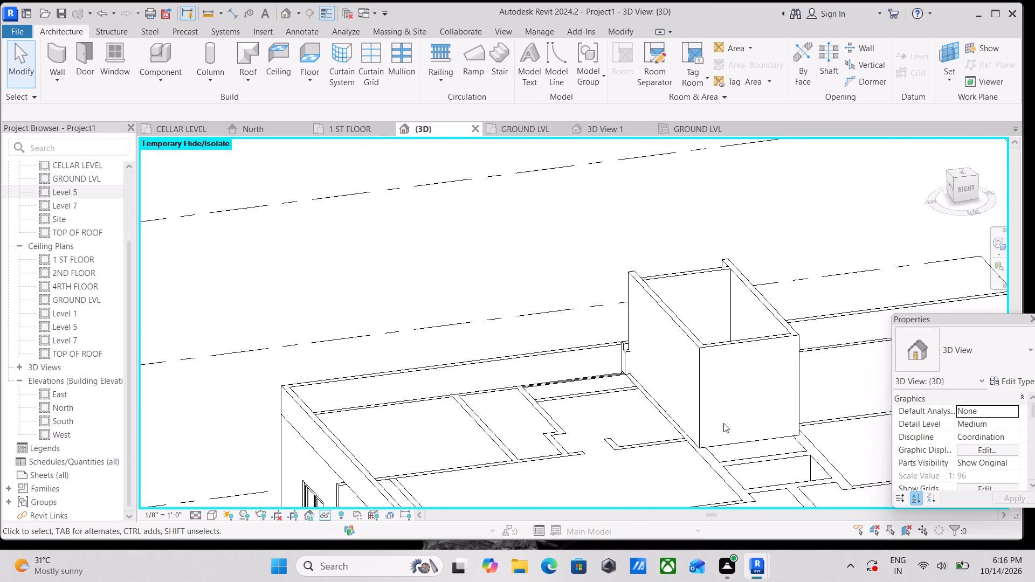
text(dr)
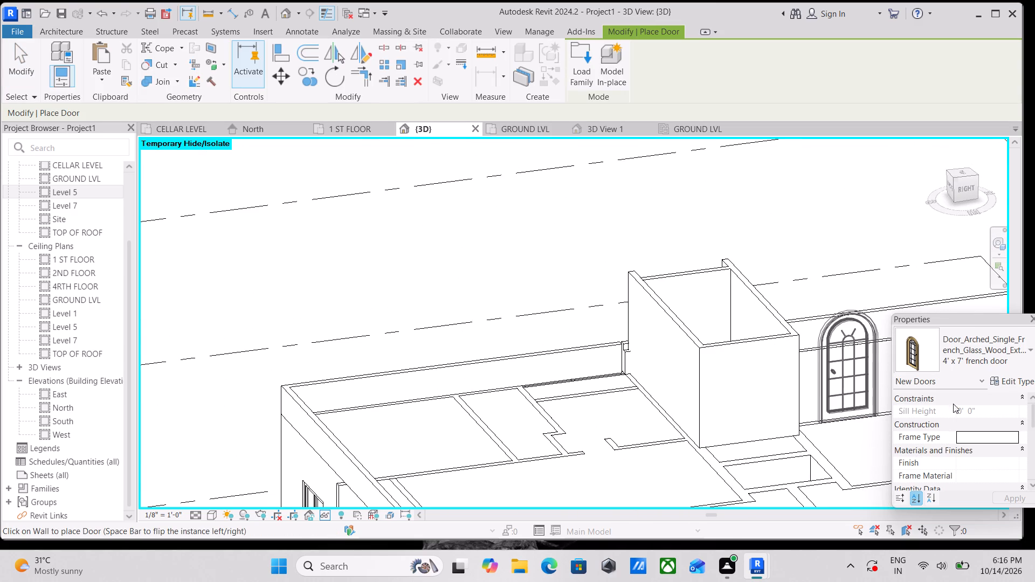
click(1019, 352)
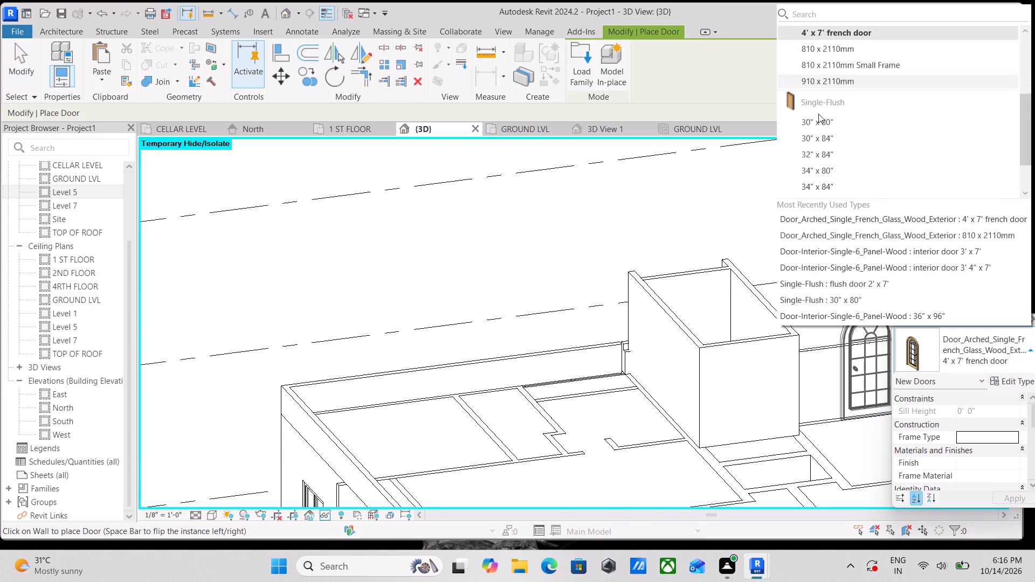
scroll(815, 121, up, 4)
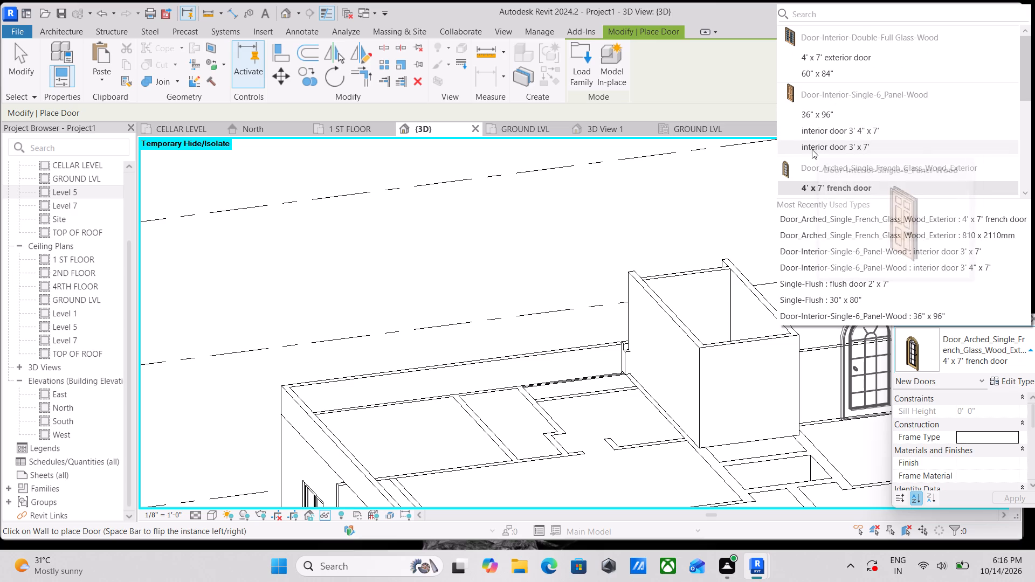
scroll(818, 78, up, 3)
click(818, 133)
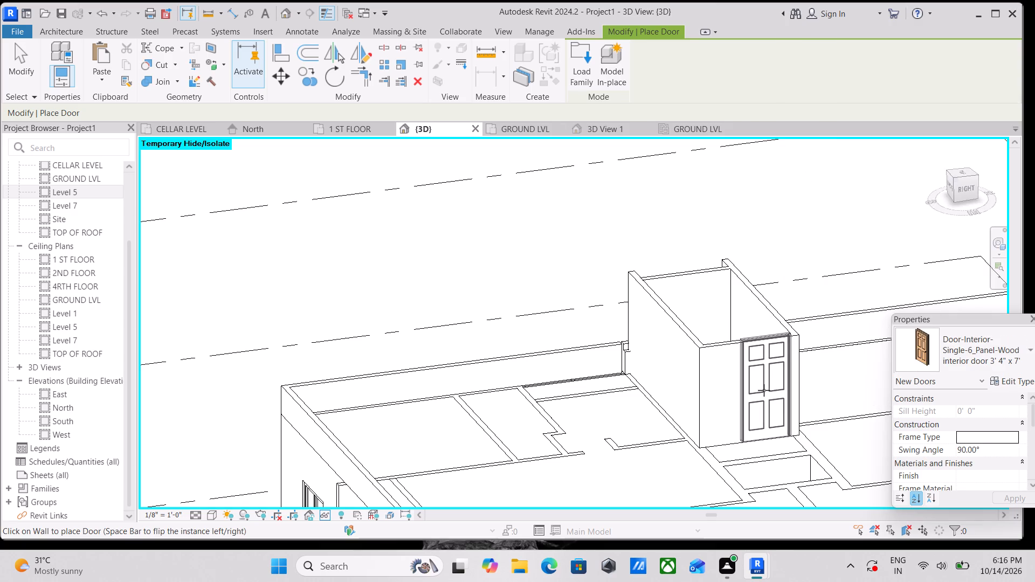
click(1018, 354)
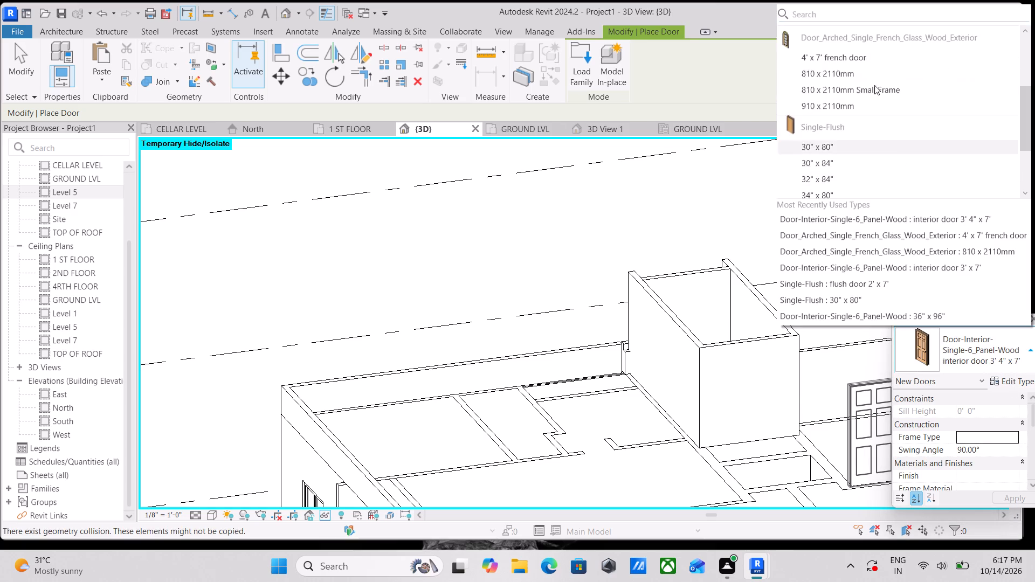
scroll(859, 62, up, 4)
scroll(813, 89, up, 8)
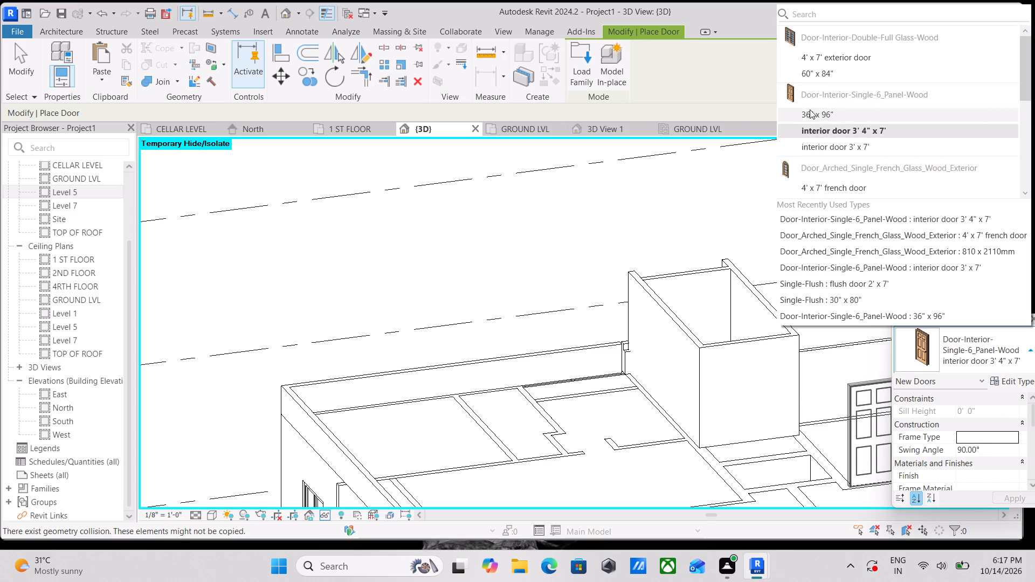
scroll(810, 111, down, 4)
scroll(816, 145, up, 7)
scroll(804, 58, up, 3)
scroll(811, 99, down, 4)
scroll(811, 112, up, 10)
scroll(825, 223, down, 3)
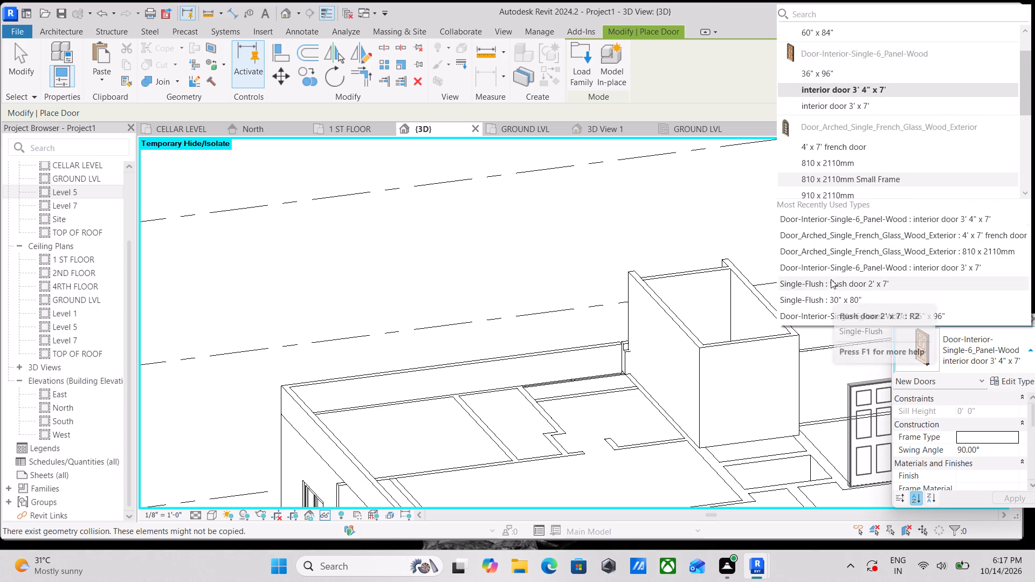
click(826, 283)
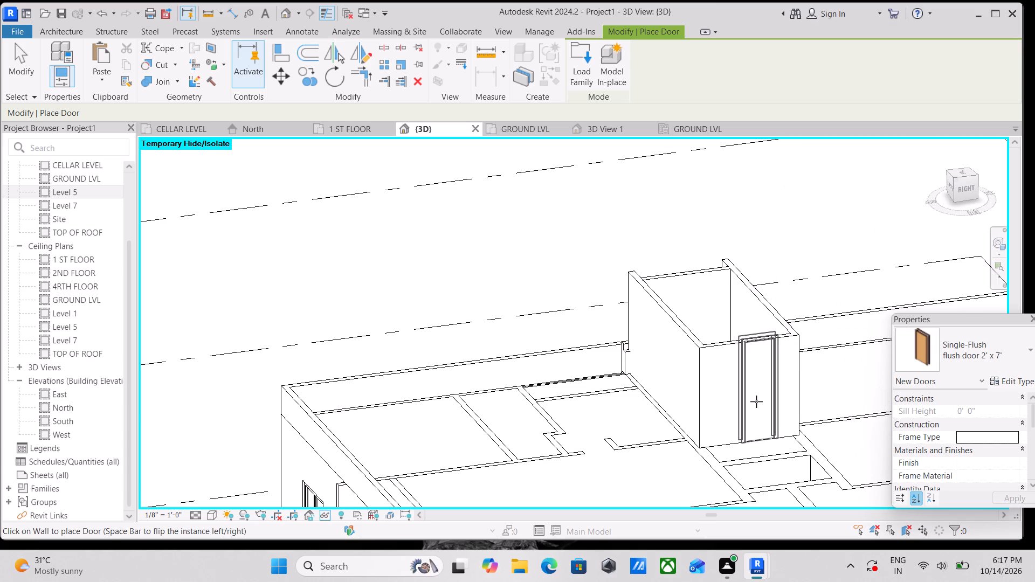
scroll(756, 401, up, 3)
click(753, 396)
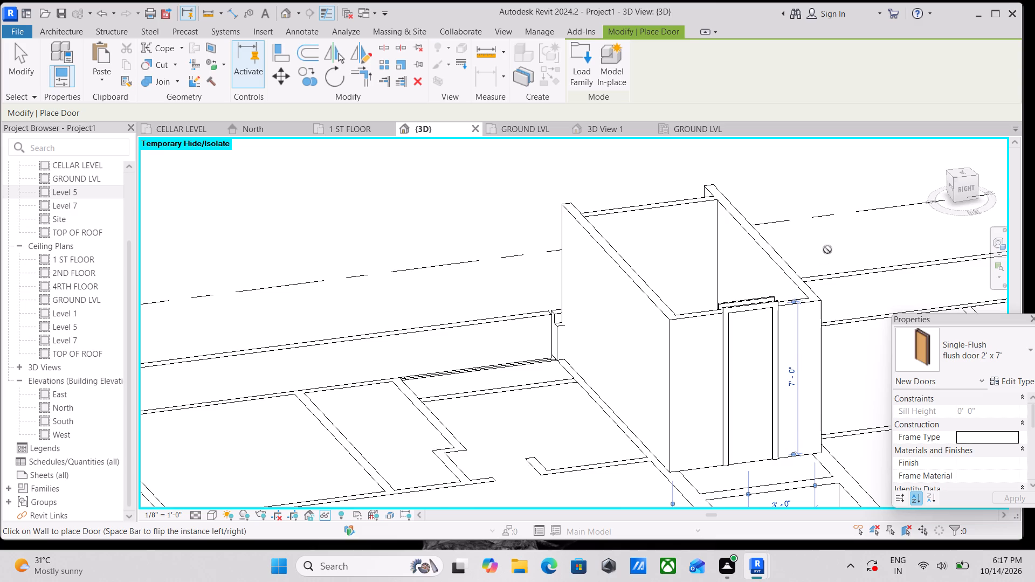
Duplicate the roof stairwell door's Single-Flush type under the name 2' x 7' door.
scroll(827, 250, down, 3)
key(Escape)
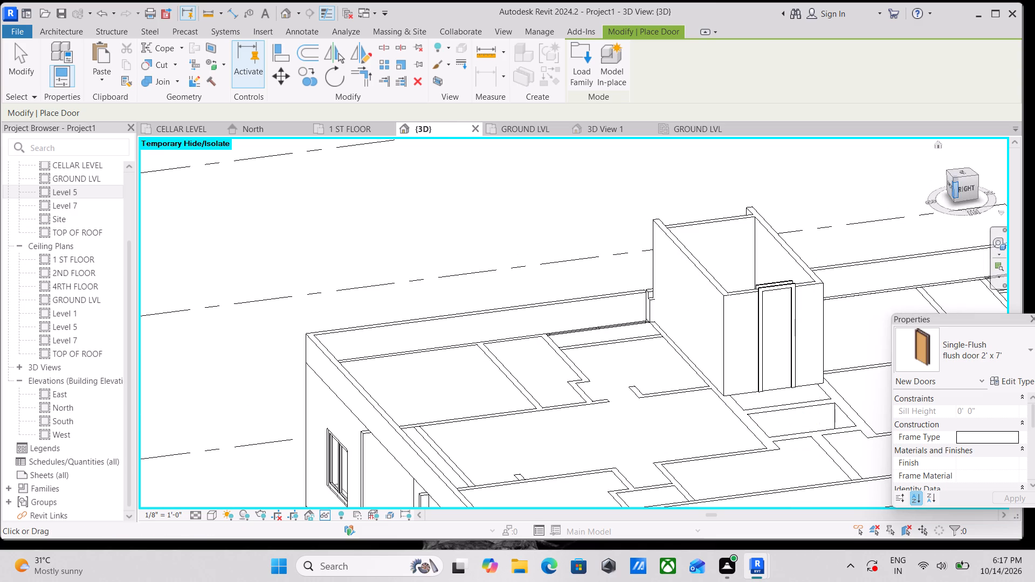
click(950, 188)
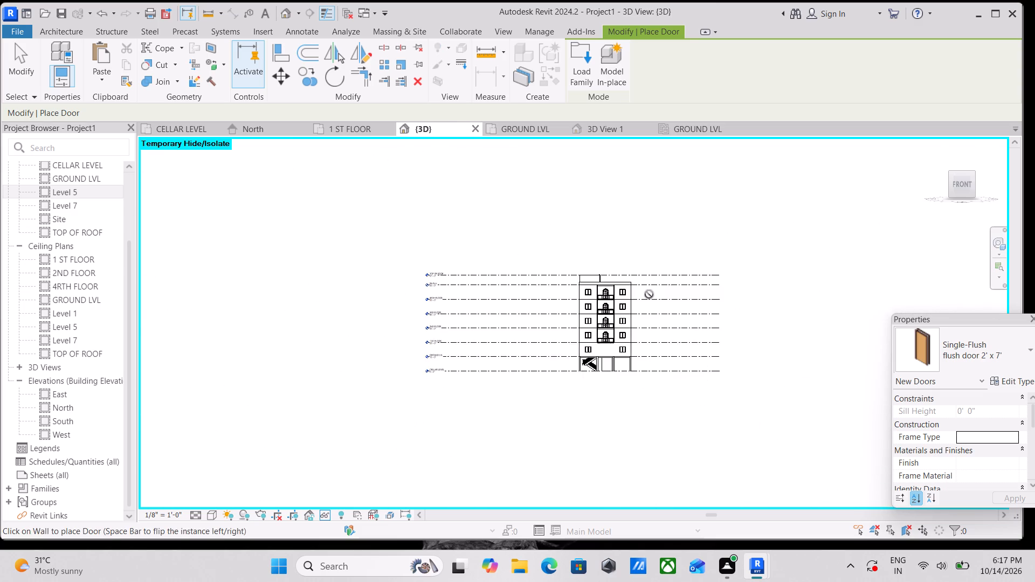
scroll(620, 288, up, 18)
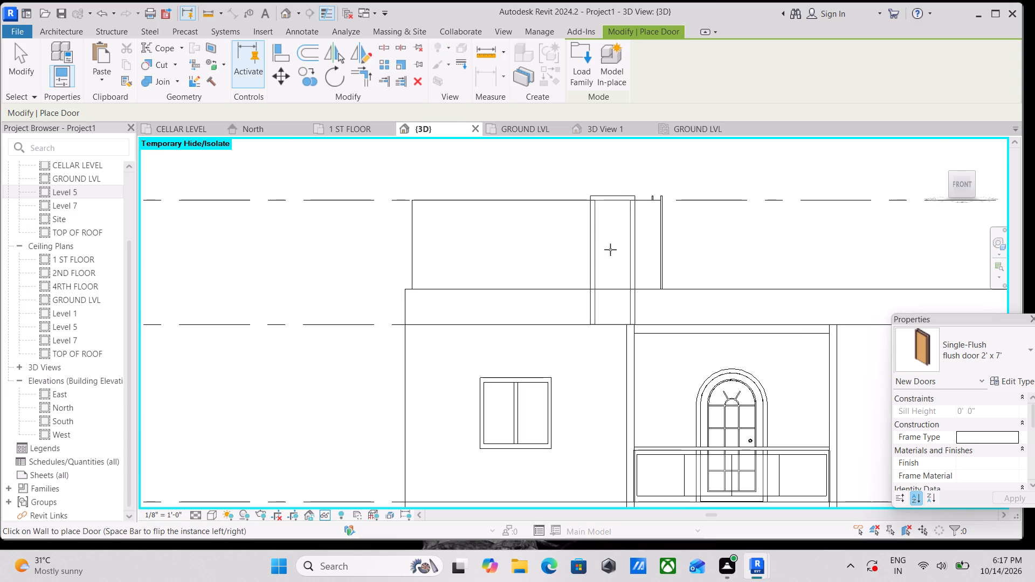
key(Escape)
scroll(724, 226, down, 1)
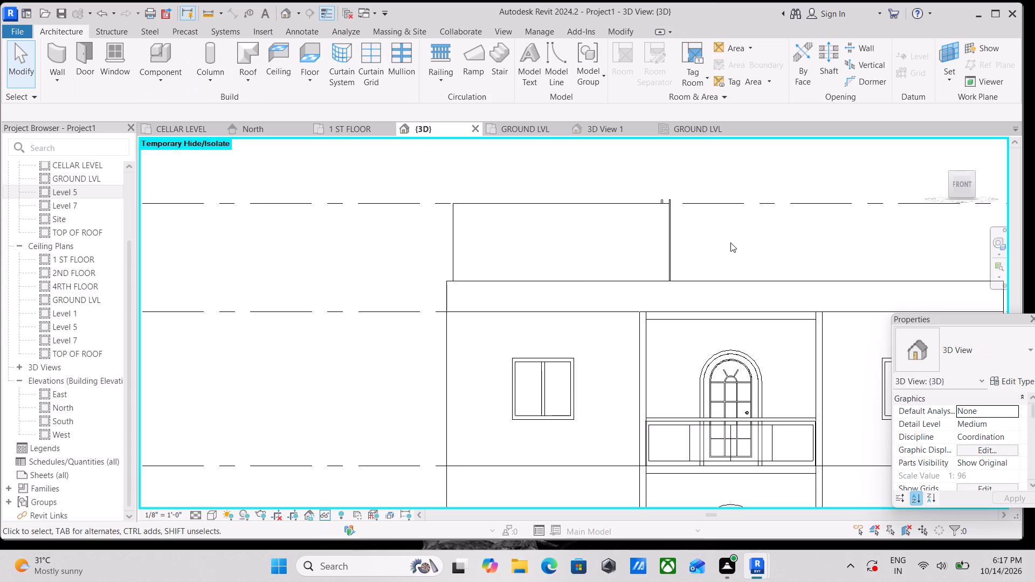
shift+middle_drag(730, 242, 599, 314)
click(682, 300)
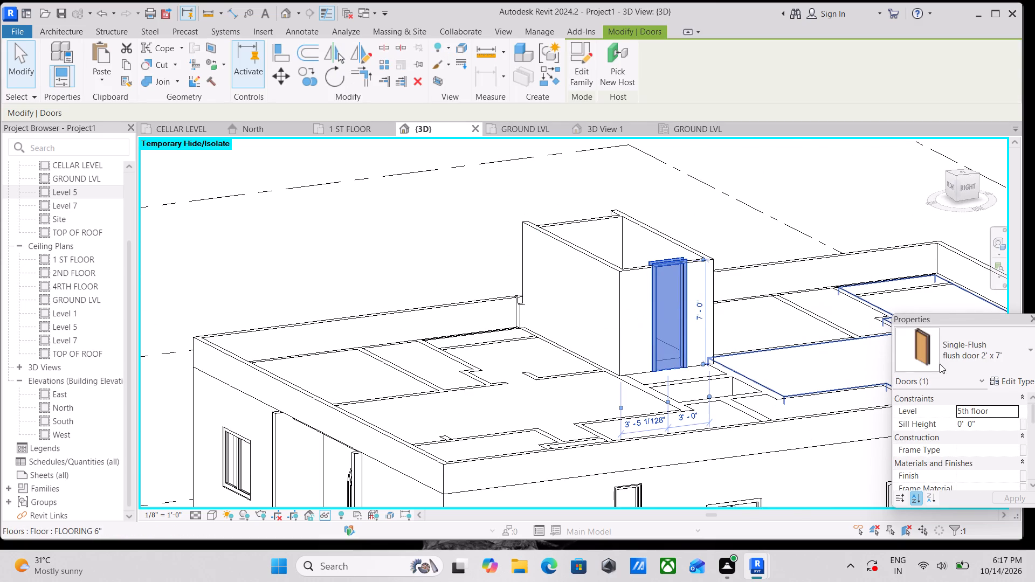
click(1025, 358)
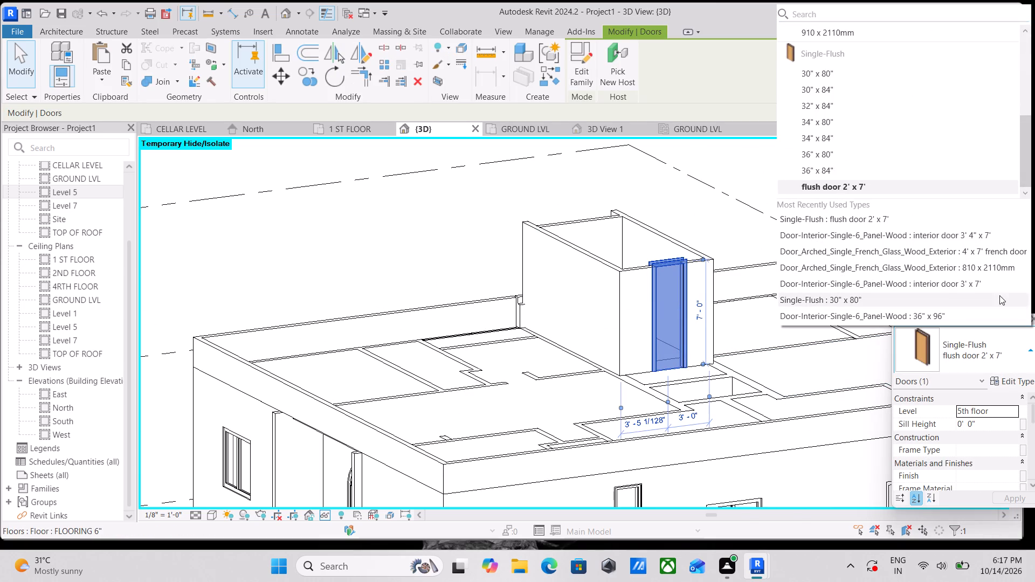
key(Escape)
click(1016, 364)
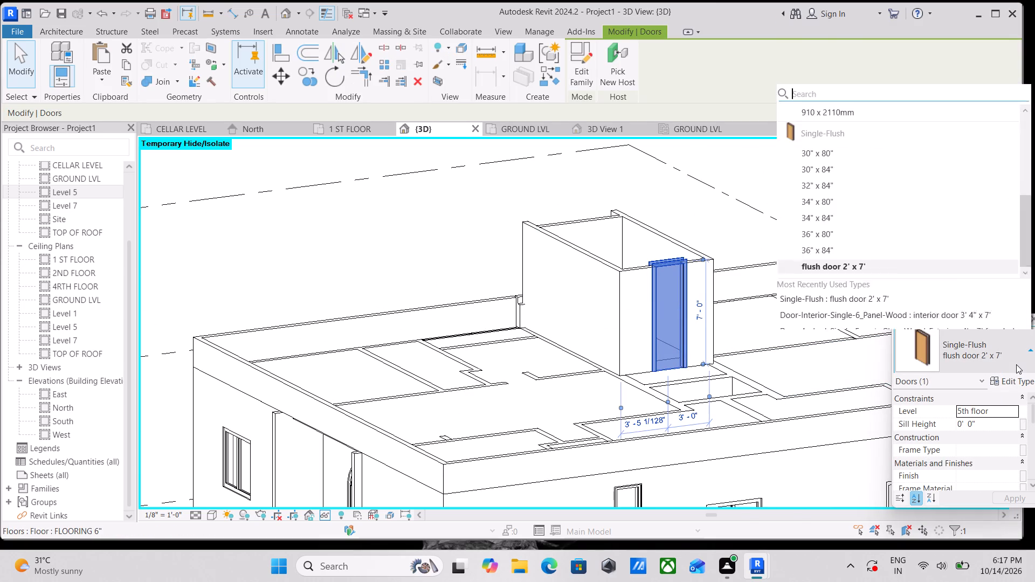
click(1016, 364)
click(1016, 380)
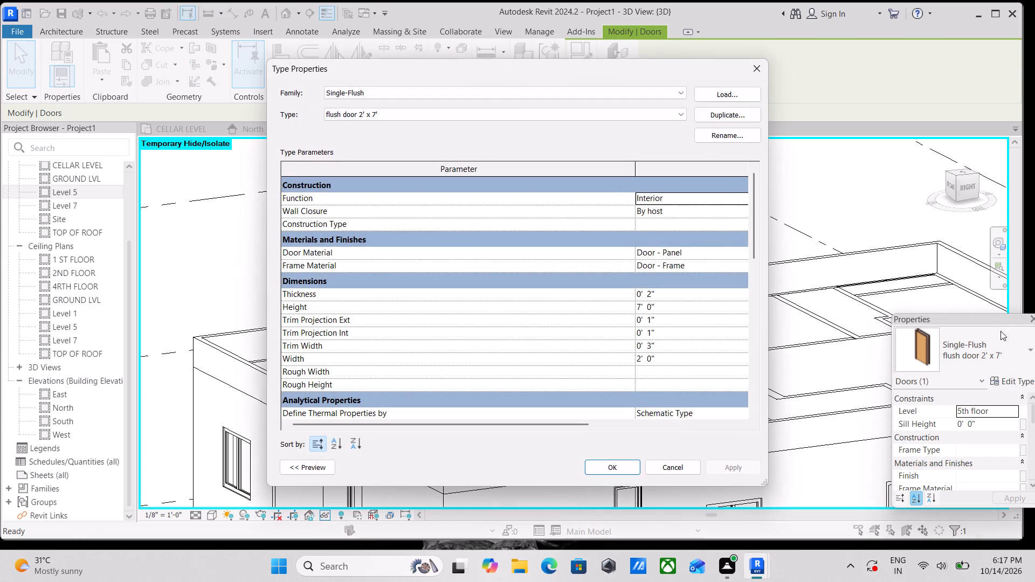
click(718, 116)
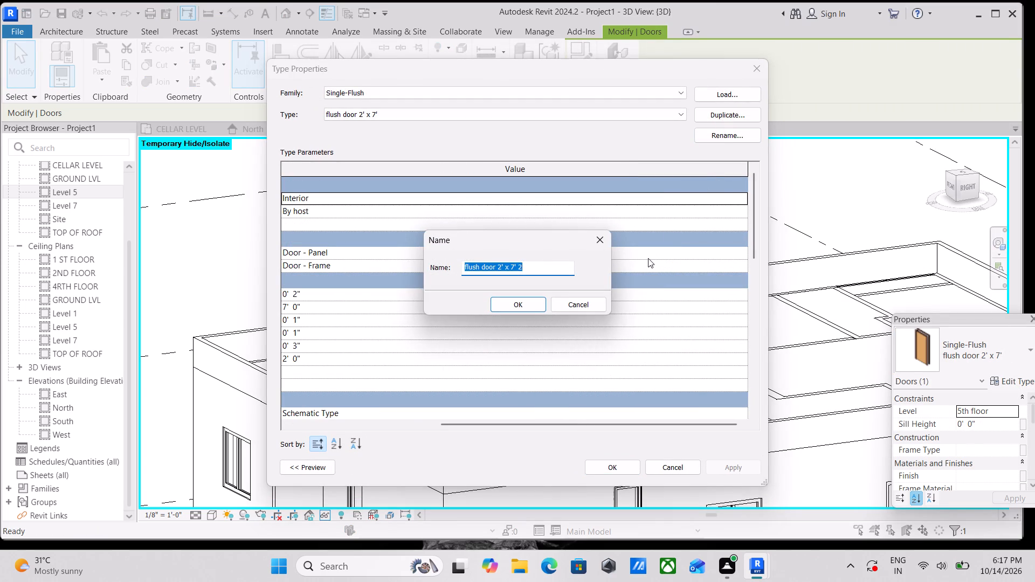
key(BackSpace)
text(2' x)
key(space)
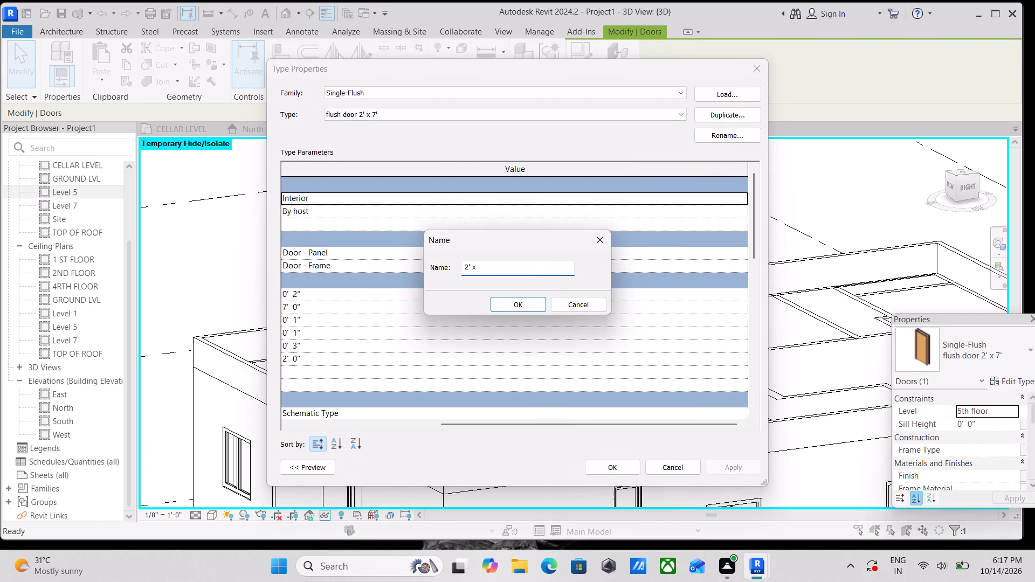
text(7')
key(space)
text(door)
click(502, 309)
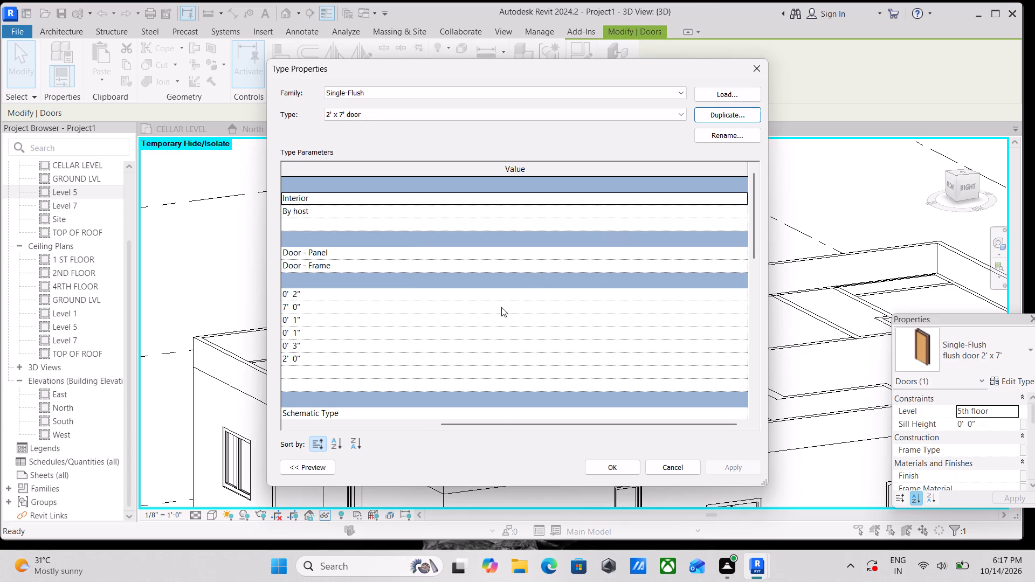
Set the height of the stairwell door's new type to 6'.
click(314, 311)
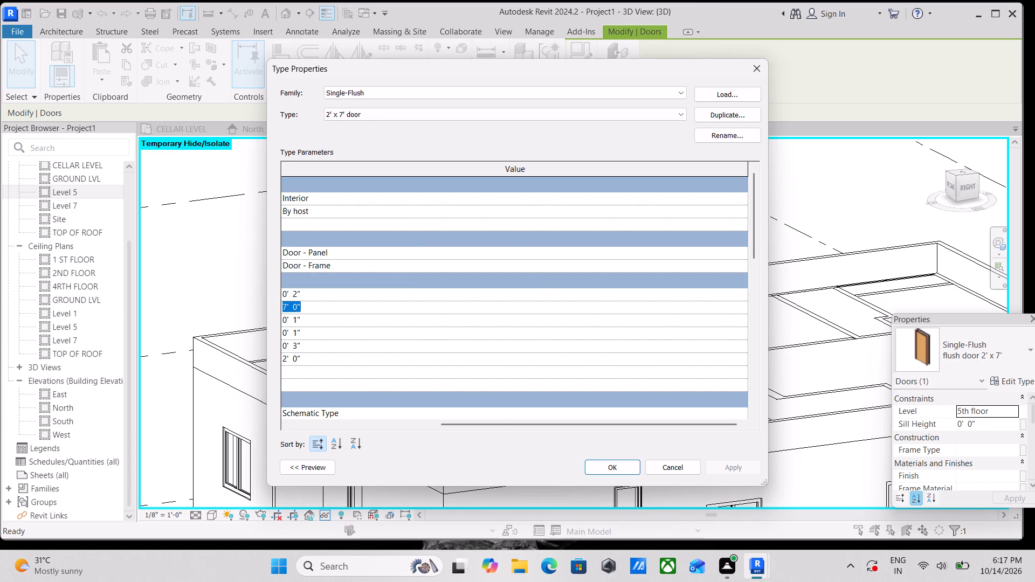
text(6')
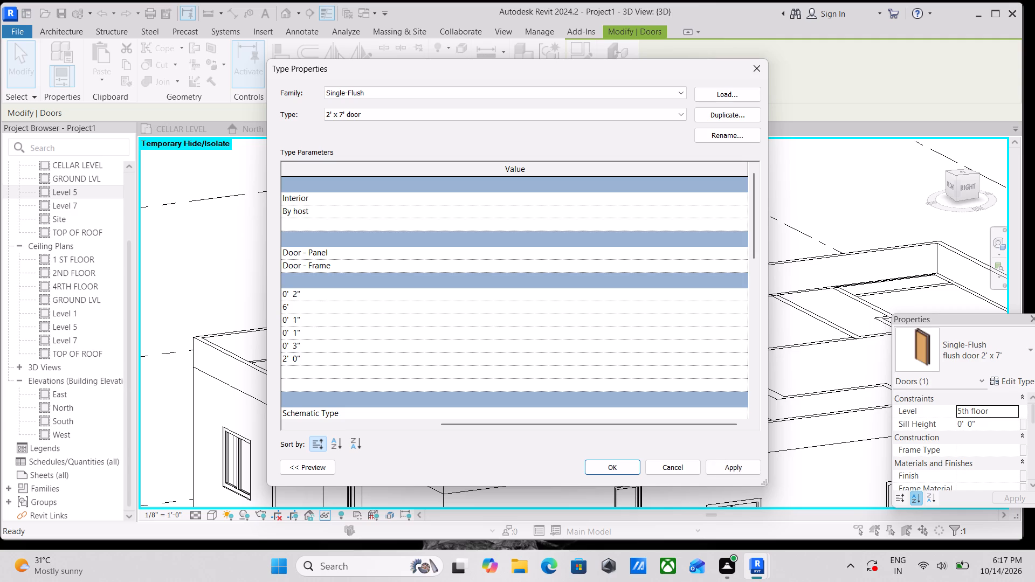
click(734, 466)
click(613, 474)
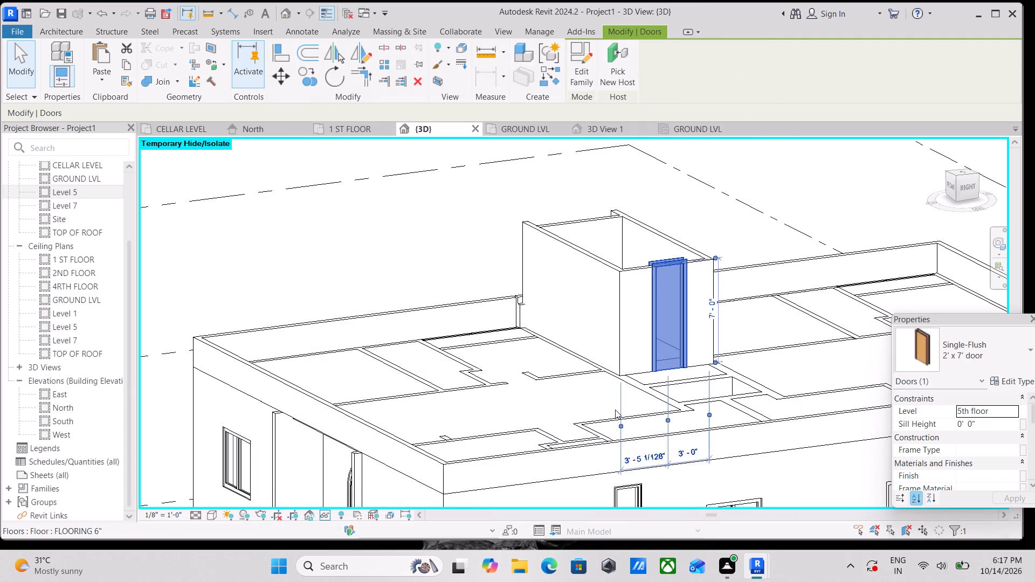
scroll(681, 334, up, 2)
scroll(686, 333, down, 3)
key(Escape)
scroll(685, 333, down, 2)
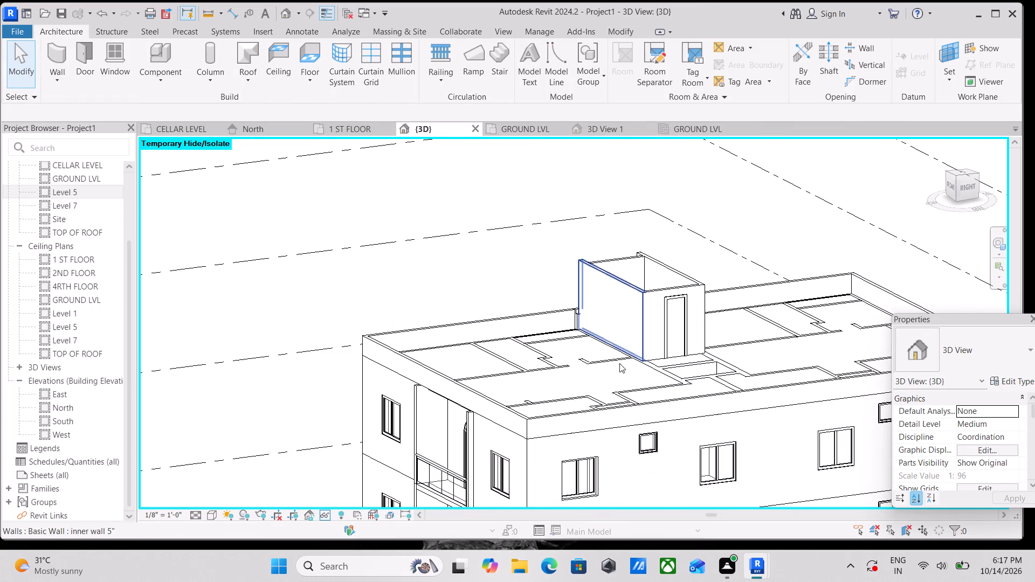
Examine the roof stairwell, parapets and facades from the back, side and front of the building.
shift+middle_drag(522, 388, 708, 357)
shift+middle_drag(661, 338, 776, 334)
middle_drag(618, 331, 703, 293)
shift+middle_drag(589, 305, 674, 318)
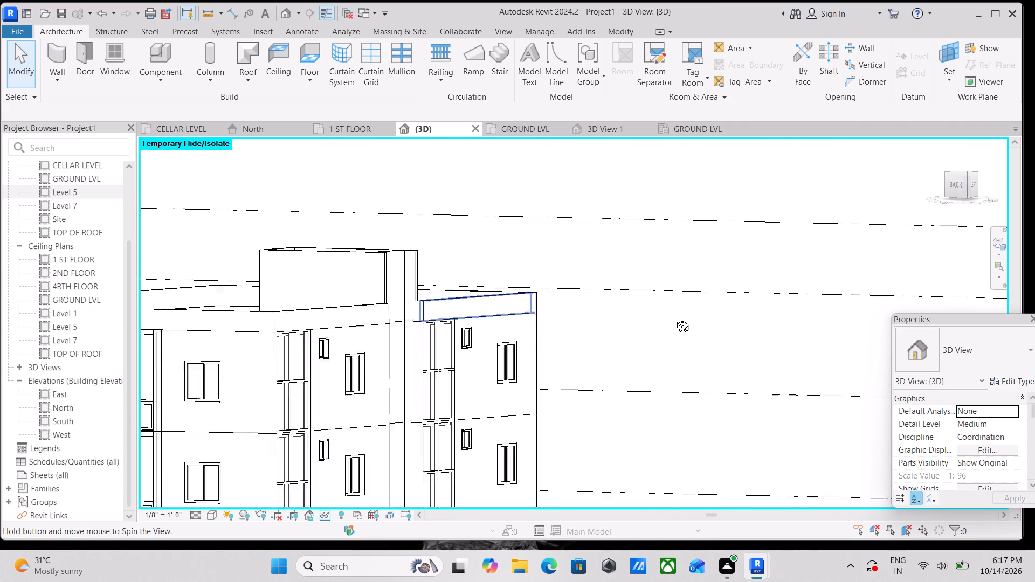
shift+middle_drag(674, 318, 694, 318)
shift+middle_drag(653, 326, 418, 357)
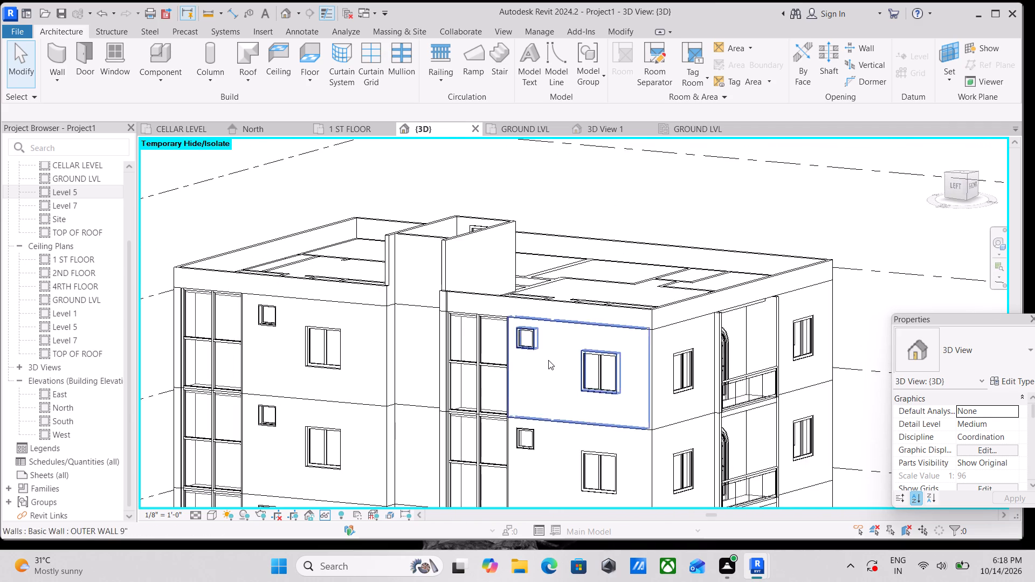
scroll(548, 360, down, 3)
shift+middle_drag(593, 362, 513, 361)
shift+scroll(520, 358, up, 1)
scroll(567, 362, down, 1)
middle_drag(571, 362, 508, 311)
shift+middle_drag(584, 345, 609, 393)
shift+scroll(584, 345, down, 1)
shift+middle_drag(622, 347, 596, 307)
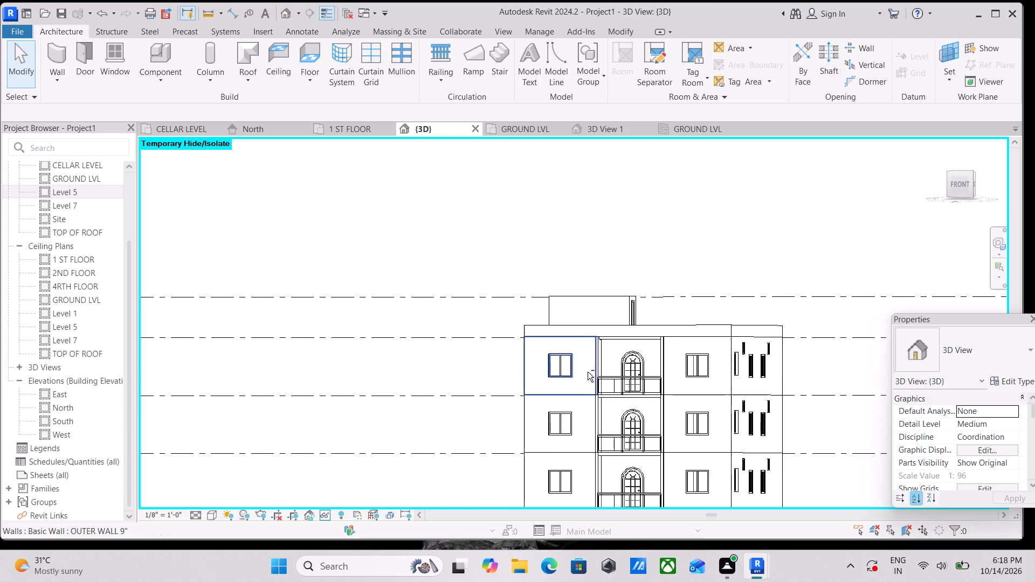
middle_drag(588, 392, 630, 404)
scroll(593, 370, up, 5)
scroll(596, 358, down, 2)
middle_drag(596, 358, 506, 362)
scroll(521, 350, down, 3)
scroll(505, 372, up, 6)
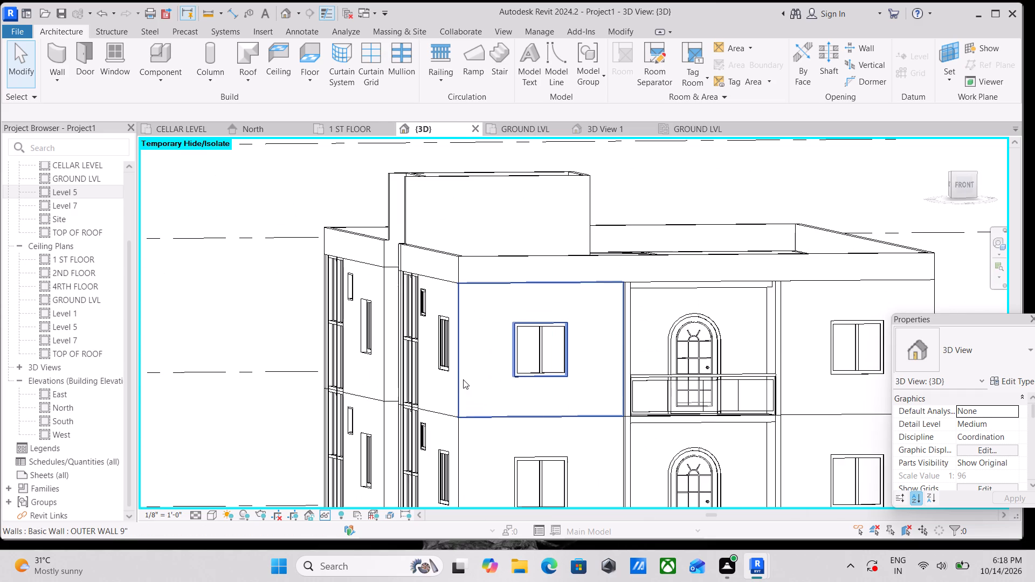
scroll(475, 373, down, 8)
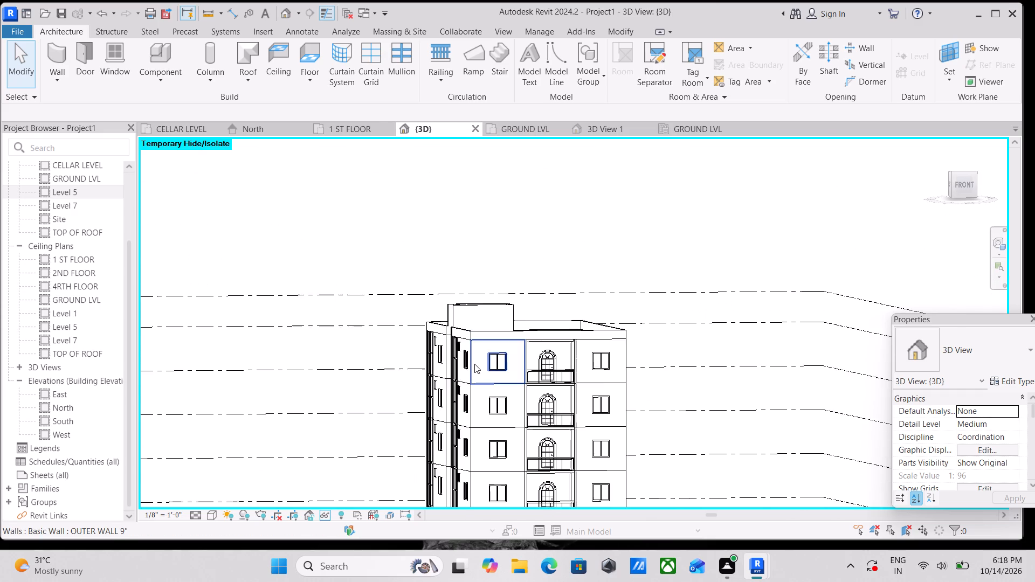
scroll(500, 349, up, 3)
scroll(585, 361, up, 3)
scroll(541, 414, up, 4)
scroll(538, 398, down, 5)
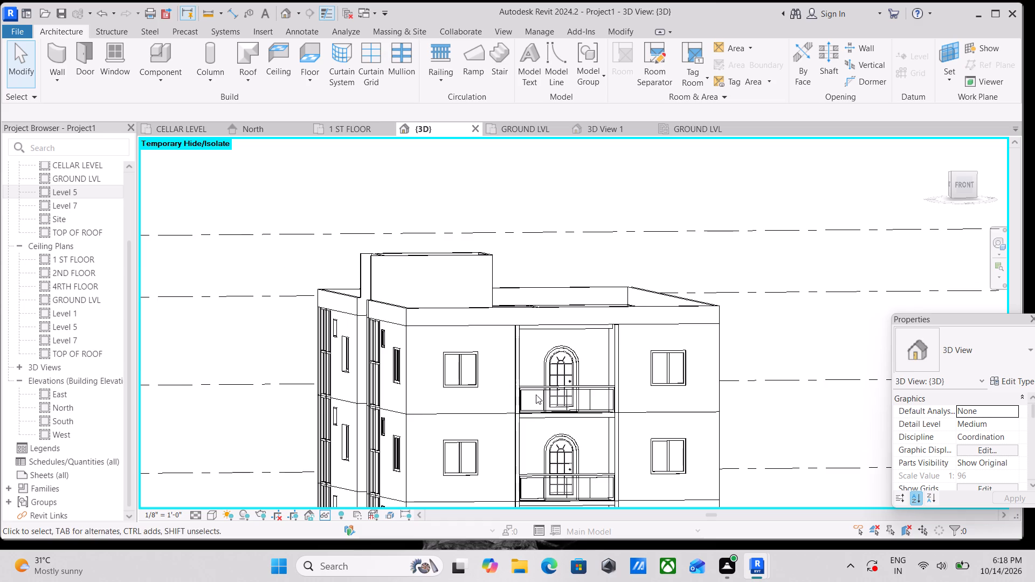
scroll(536, 394, down, 4)
middle_drag(529, 394, 484, 344)
shift+middle_drag(454, 366, 493, 395)
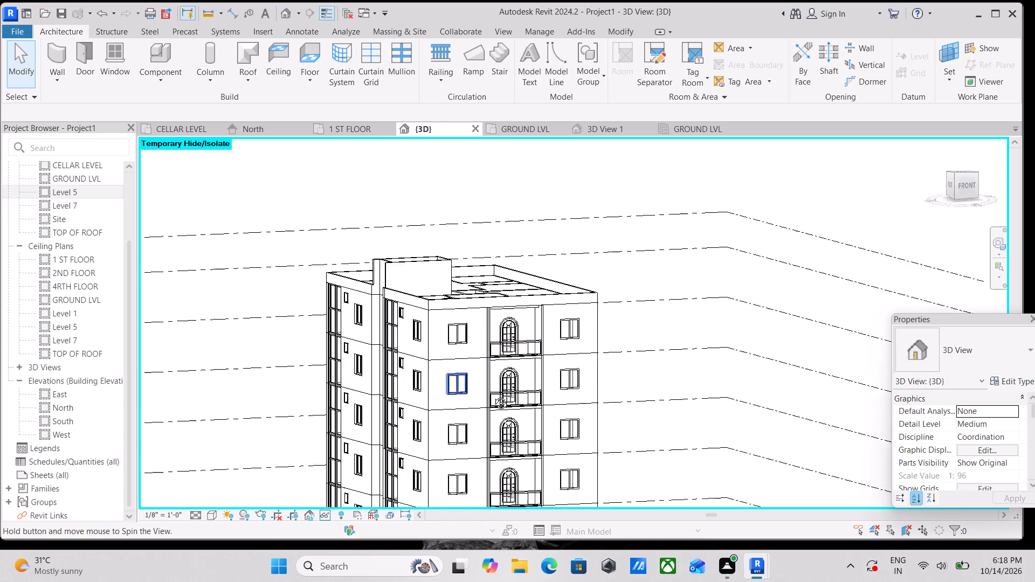
shift+middle_drag(493, 395, 589, 428)
scroll(499, 332, up, 6)
shift+middle_drag(429, 311, 344, 339)
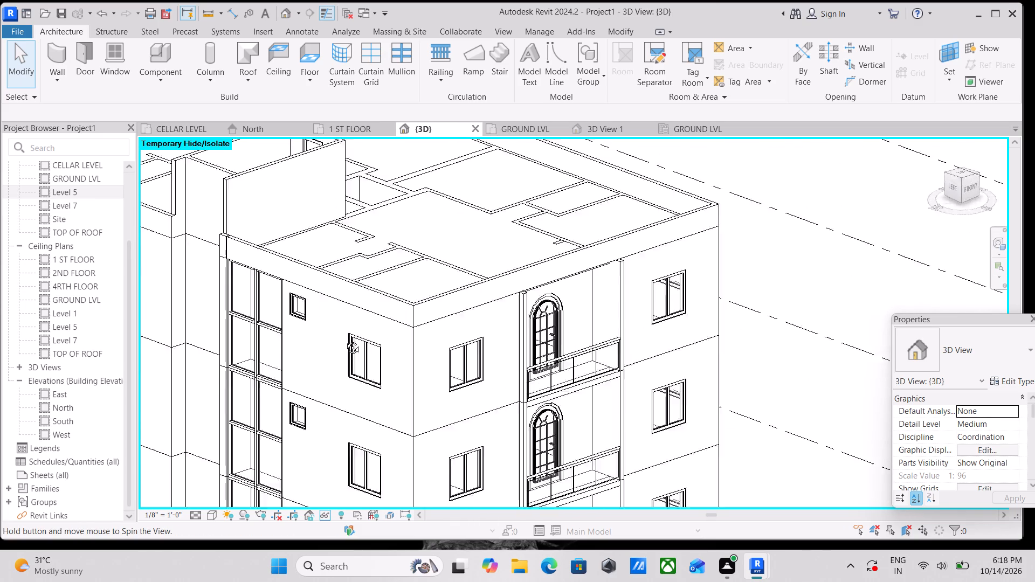
shift+middle_drag(344, 339, 341, 331)
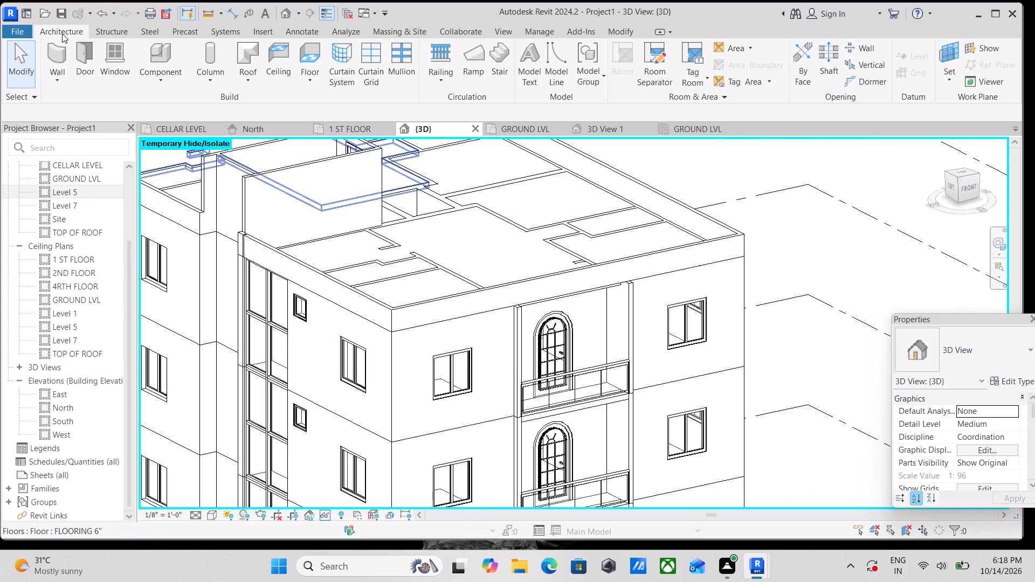
Start an in-place component in the Generic Models category, keeping the default name.
scroll(395, 370, up, 2)
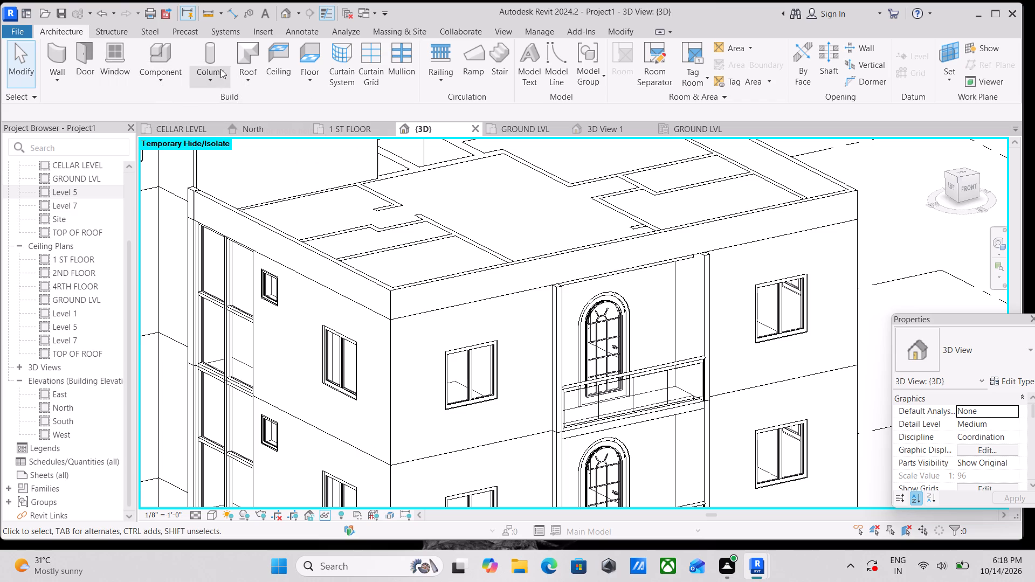
click(156, 79)
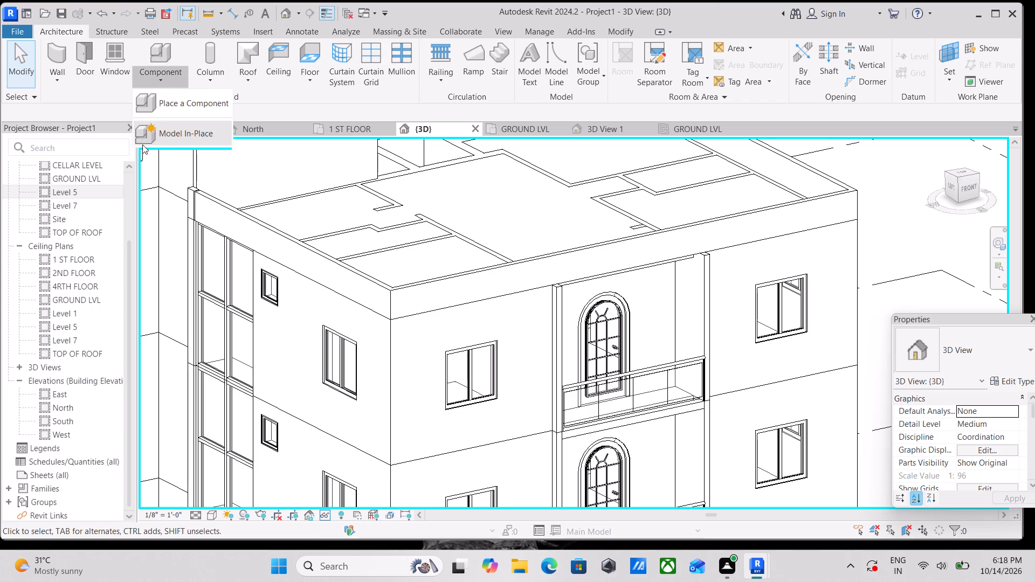
click(170, 131)
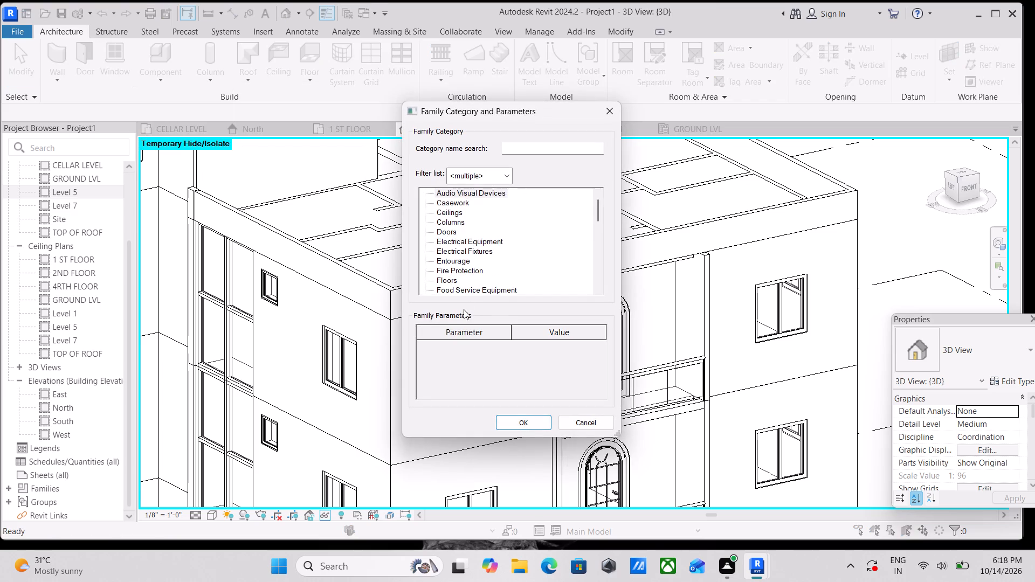
scroll(464, 296, down, 6)
click(458, 269)
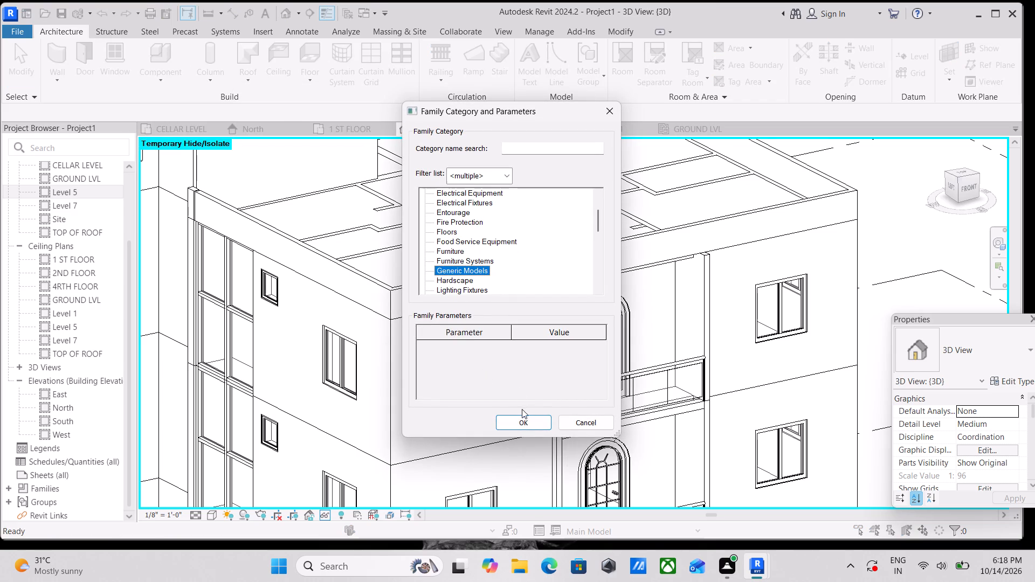
click(522, 429)
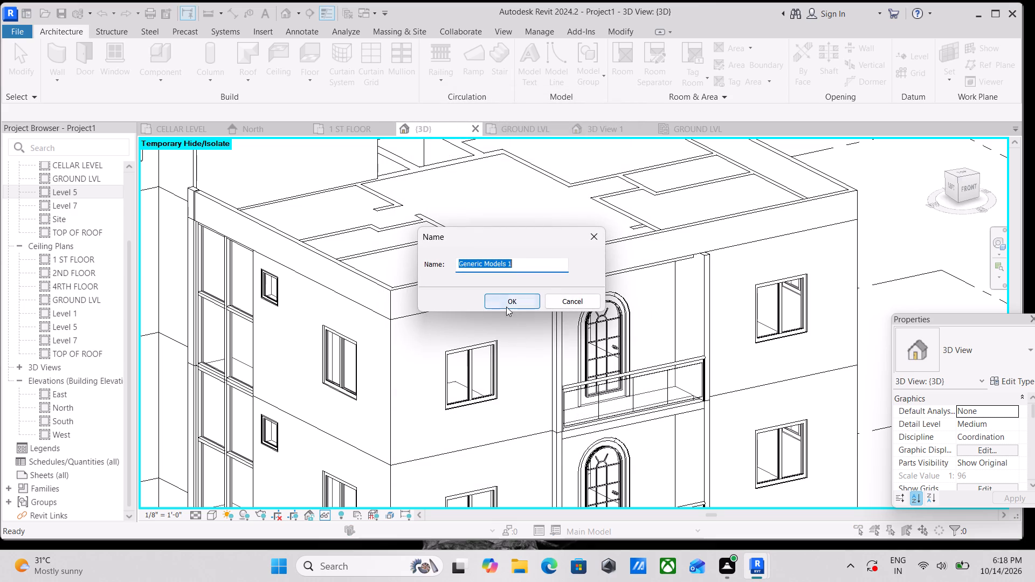
click(506, 307)
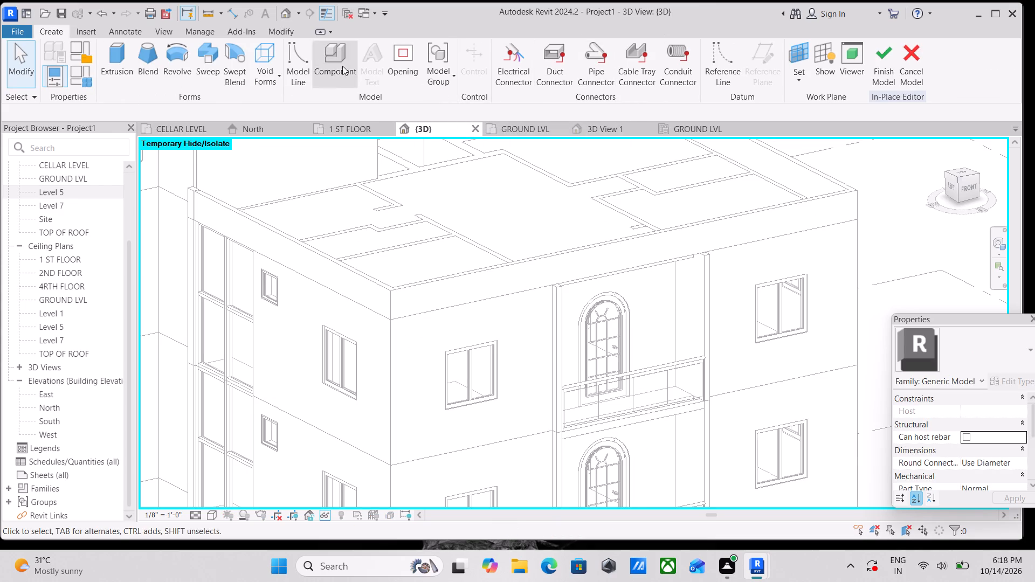
Set the work plane to the front facade's outer wall face on the top floor.
click(797, 80)
click(806, 131)
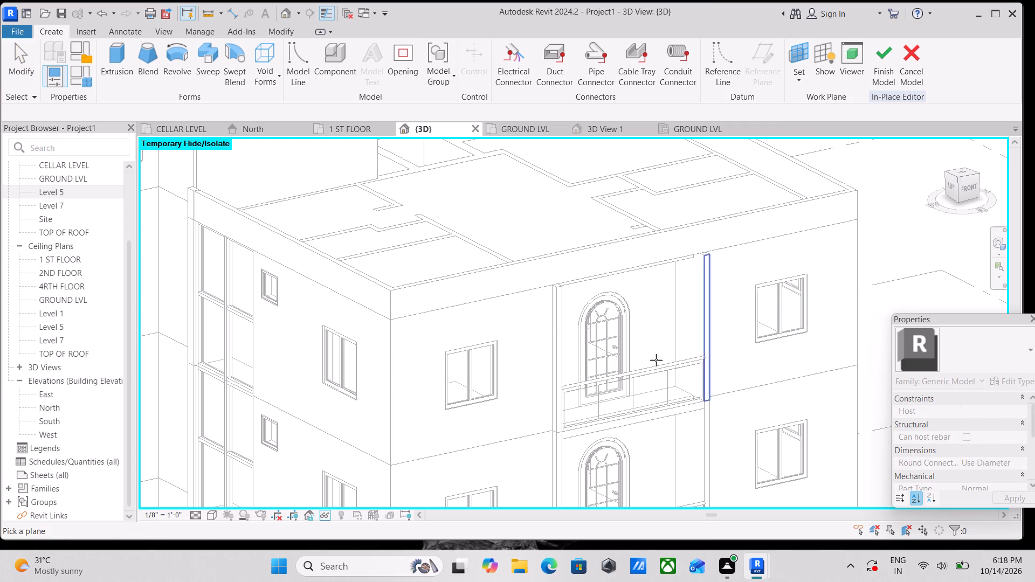
click(395, 328)
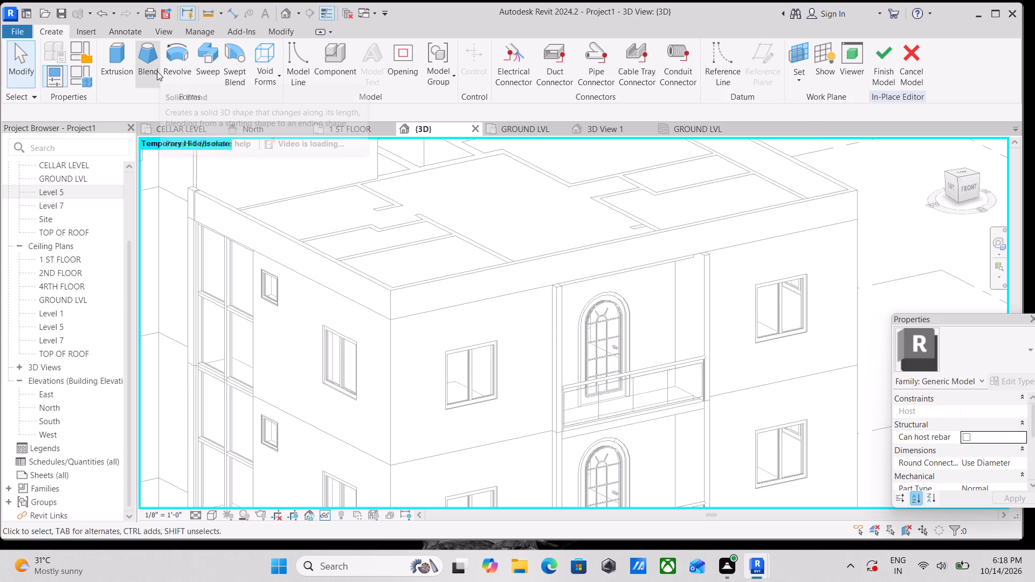
Start an extrusion sketch along the top-floor window's 4' head edge, extending it about 5" toward the balcony and about 6" up.
click(119, 69)
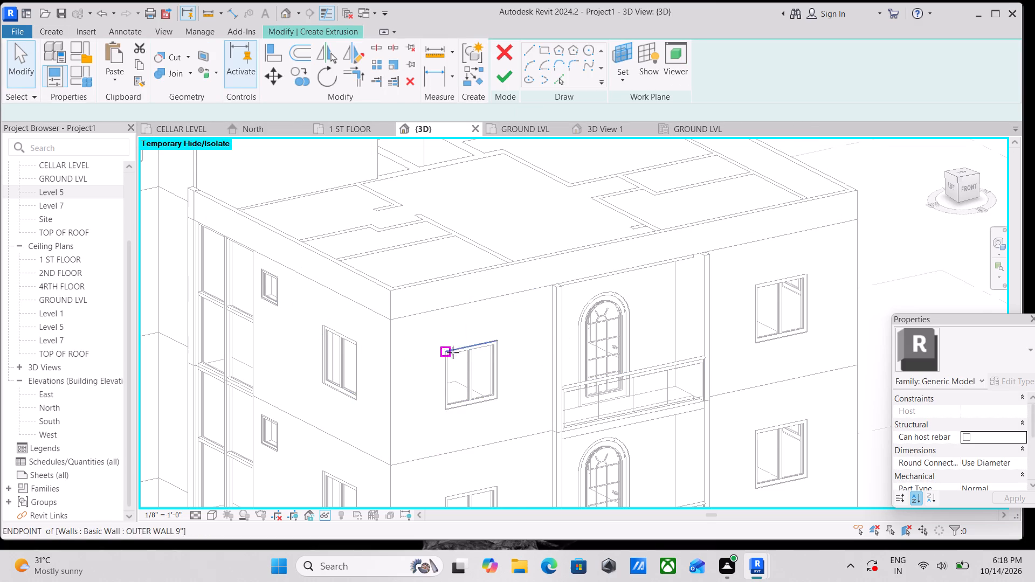
scroll(468, 361, up, 4)
middle_drag(470, 360, 406, 375)
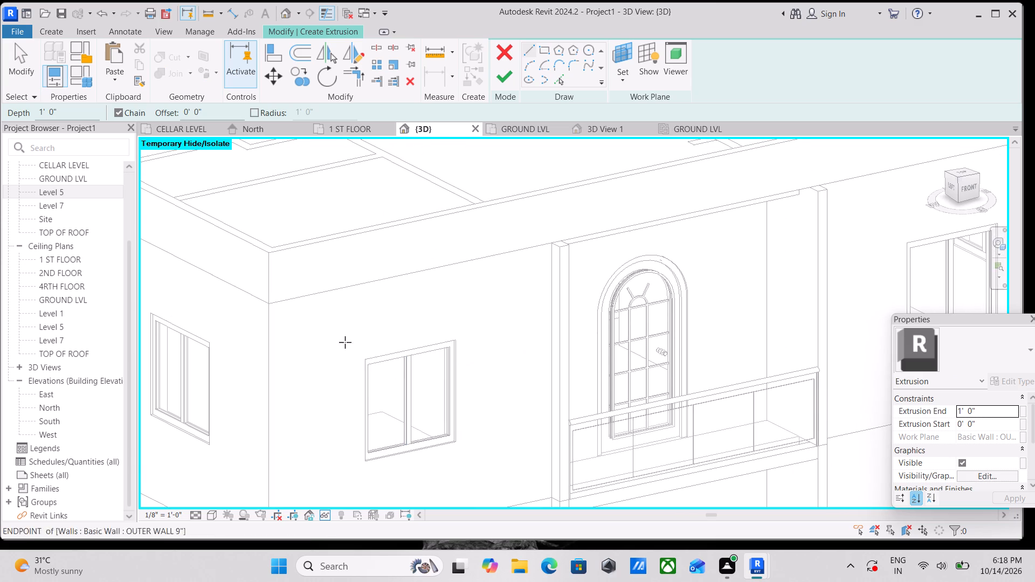
scroll(370, 364, up, 7)
click(363, 353)
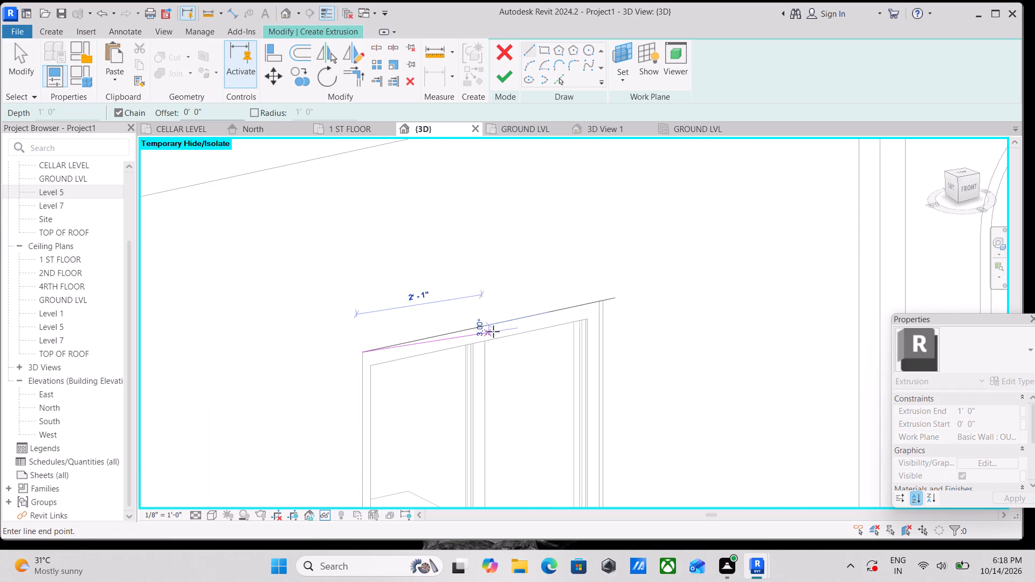
middle_drag(492, 331, 334, 363)
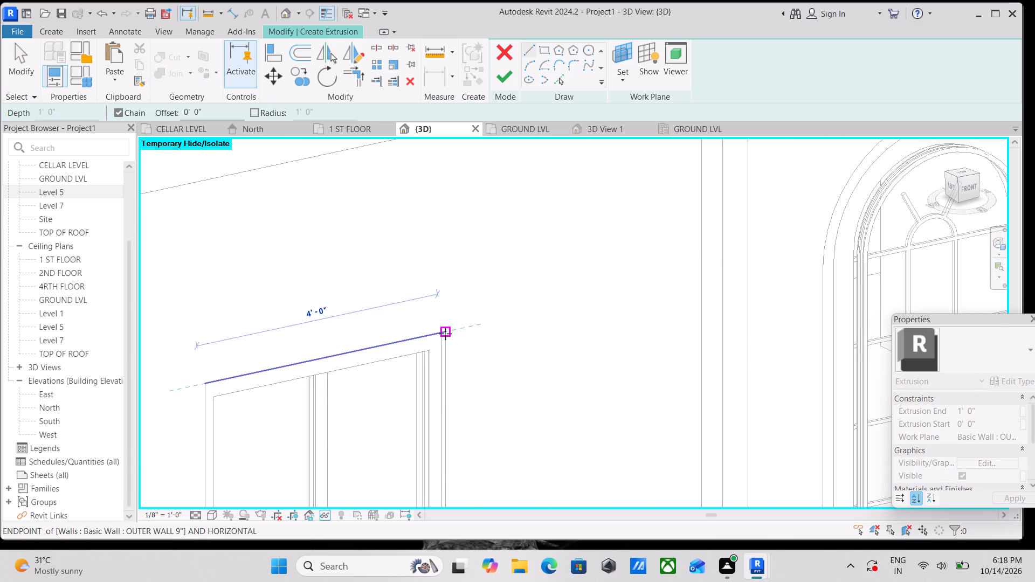
click(445, 334)
shift+middle_drag(445, 334, 400, 347)
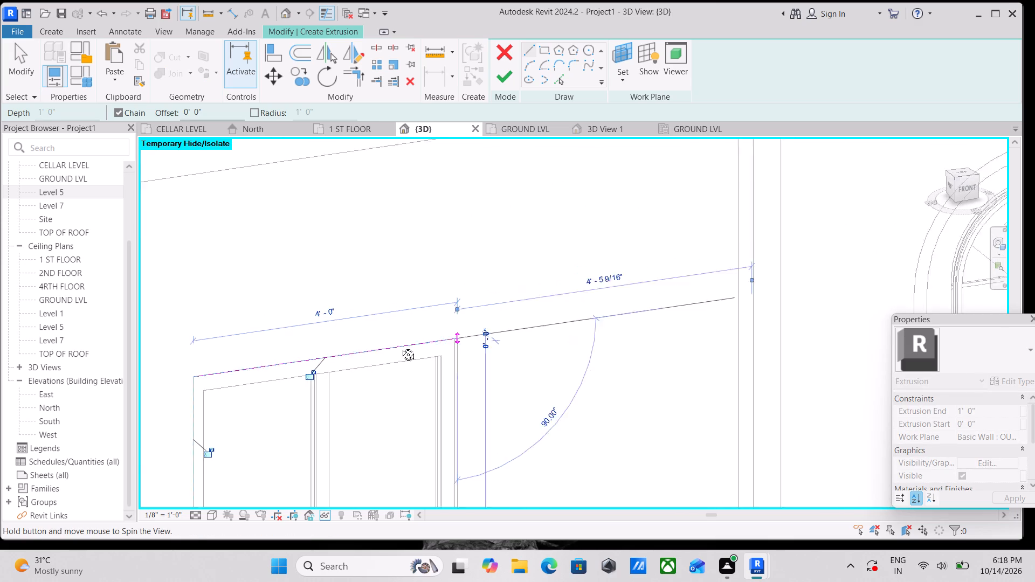
shift+middle_drag(400, 347, 386, 351)
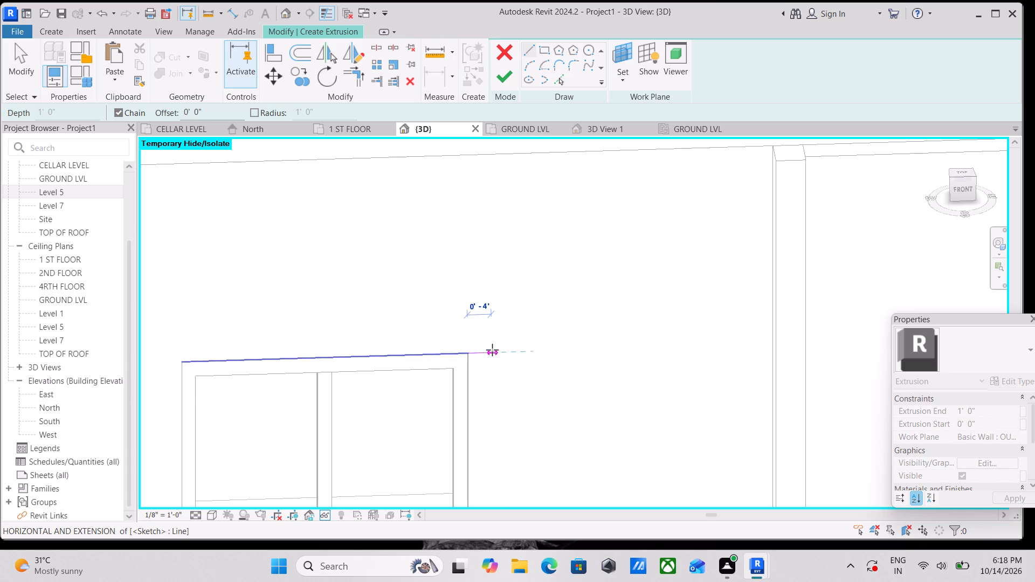
click(498, 351)
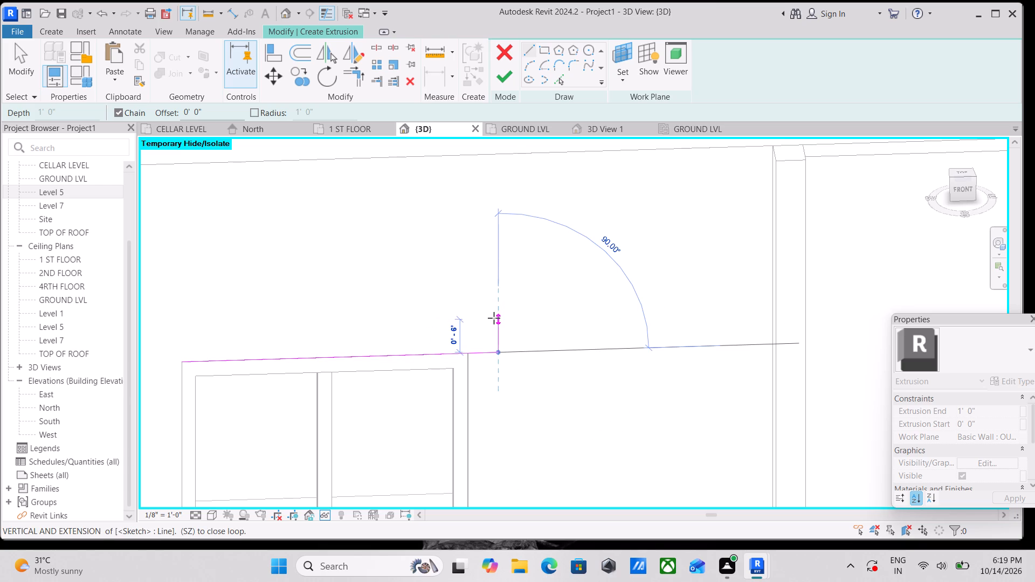
click(494, 318)
middle_drag(383, 318, 485, 304)
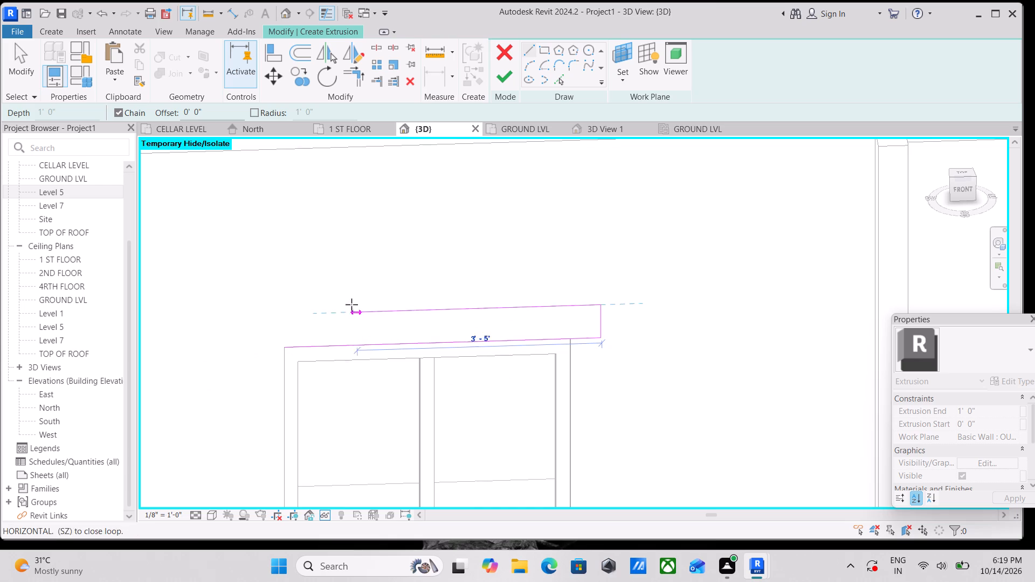
key(Escape)
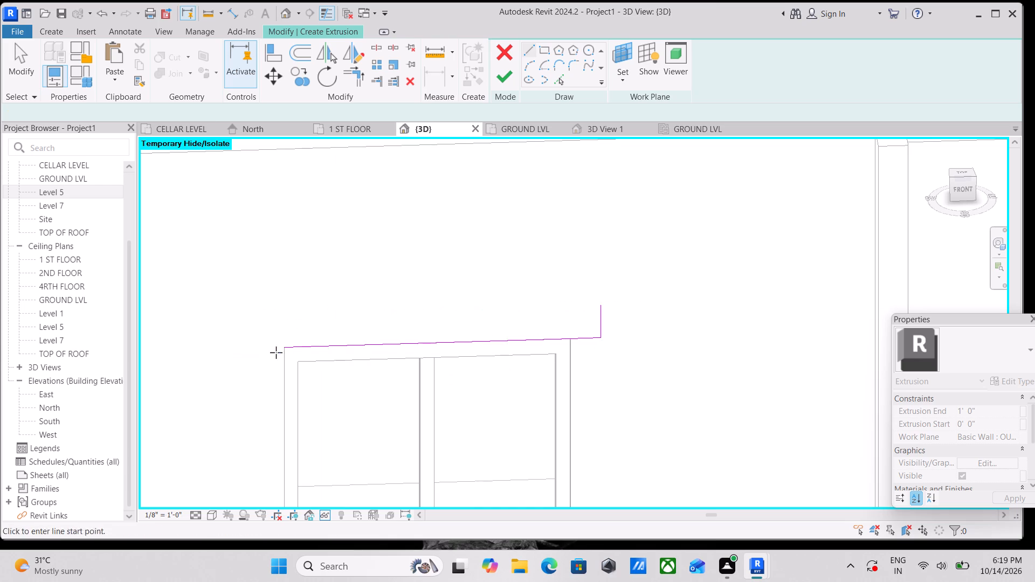
Close the sketch into a 4' 10" by 6" rectangle, overhanging the window's other side by about 5".
click(286, 349)
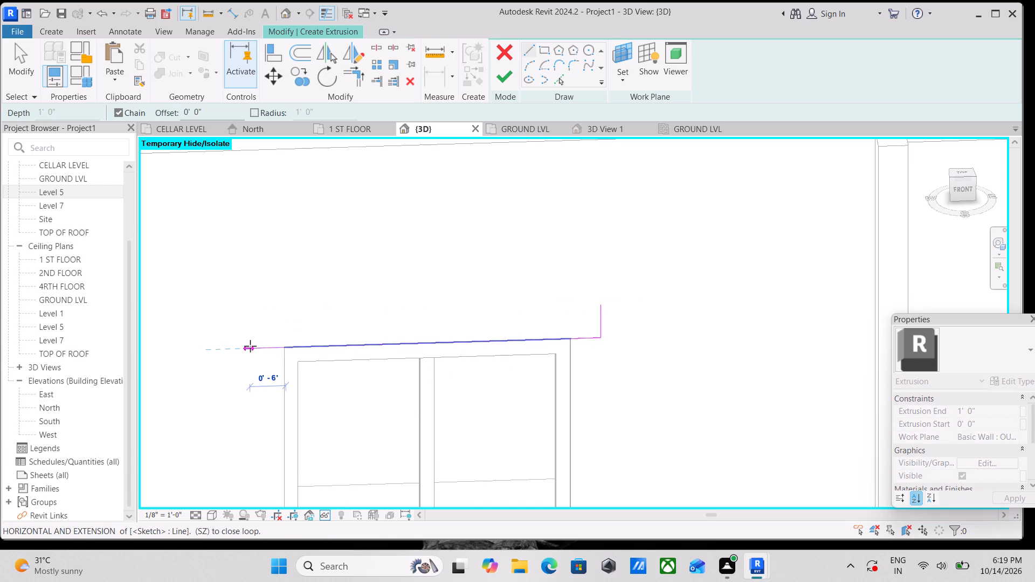
click(255, 347)
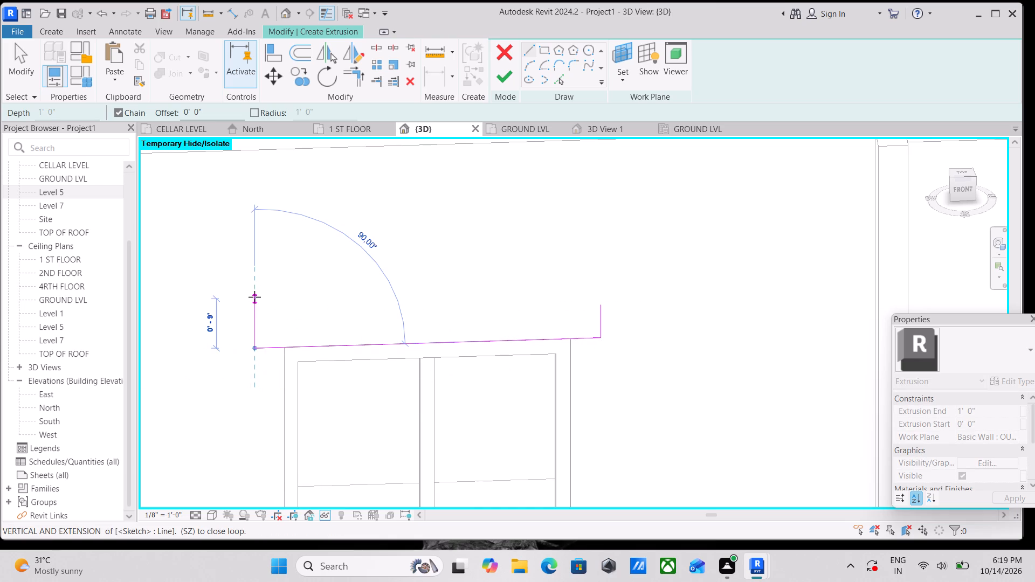
click(254, 310)
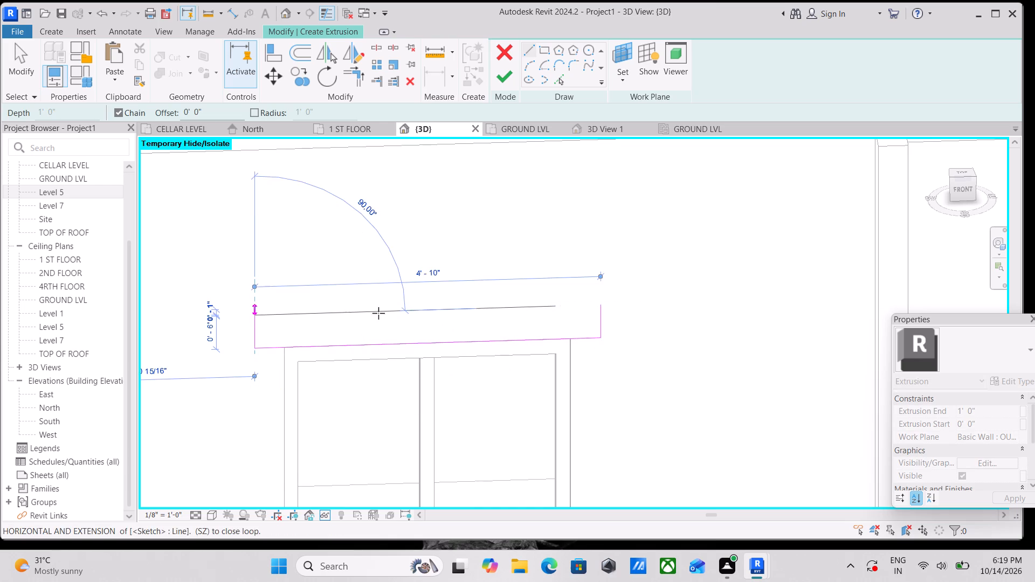
middle_drag(390, 313, 275, 326)
click(488, 319)
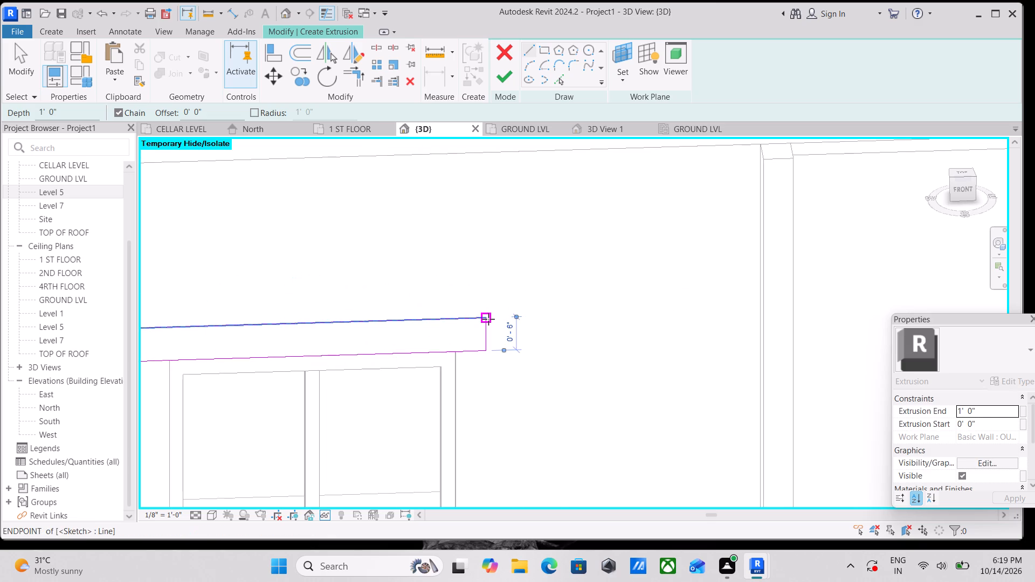
scroll(488, 319, down, 3)
key(Escape)
scroll(488, 319, down, 4)
key(Escape)
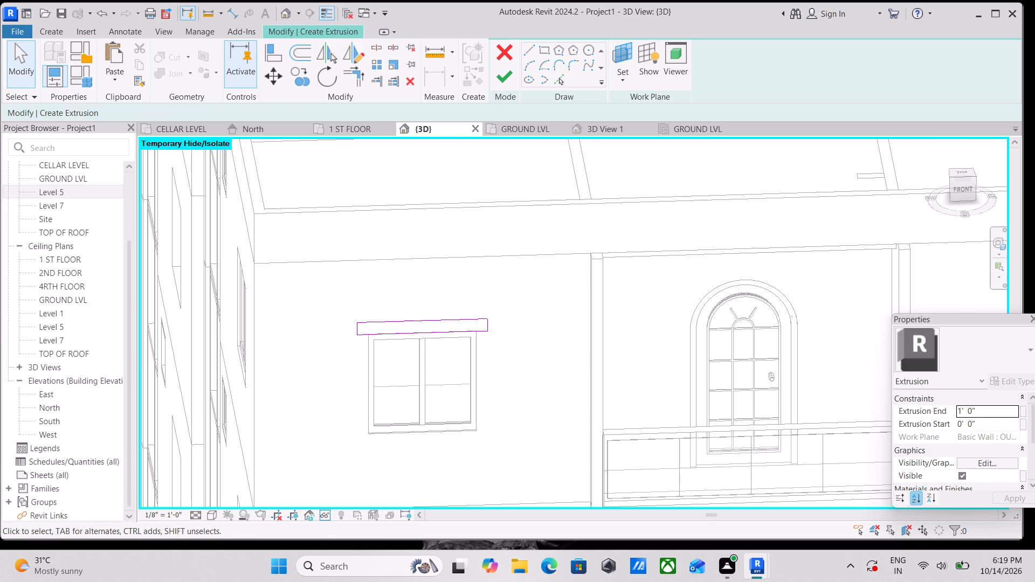
Finish the window-head extrusion with its end at 1' 0" from the wall face.
click(957, 192)
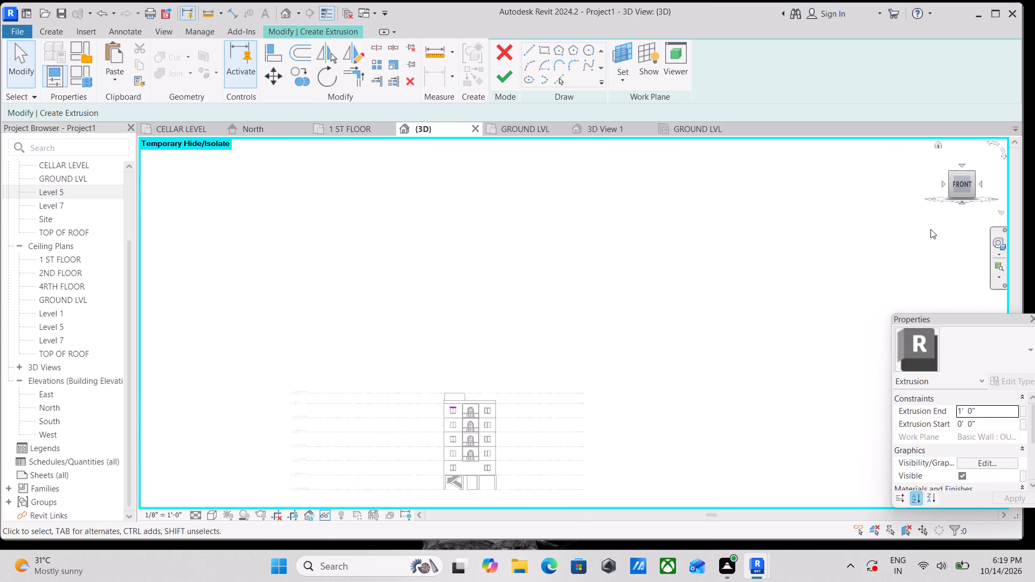
scroll(599, 294, up, 20)
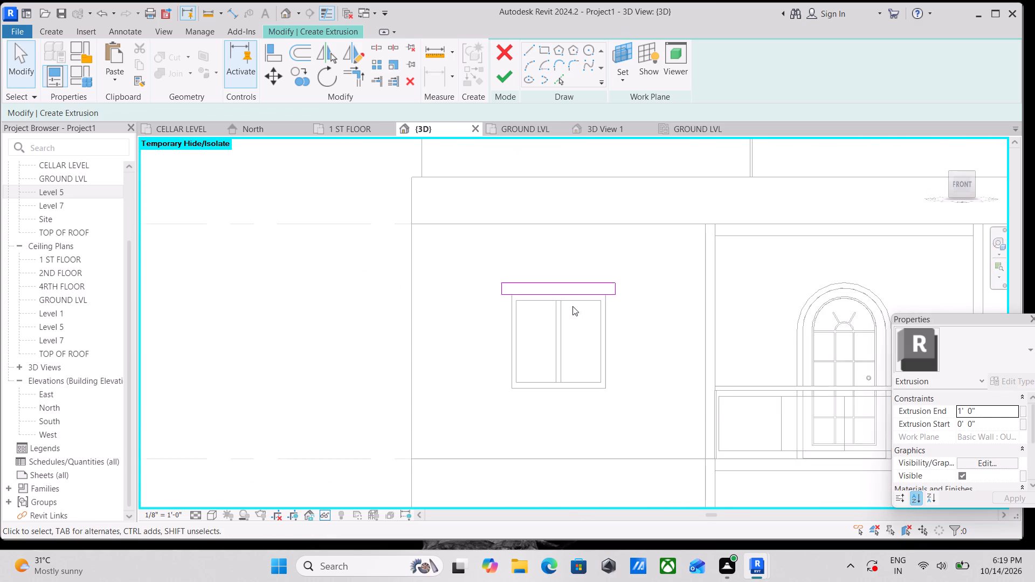
scroll(584, 306, up, 4)
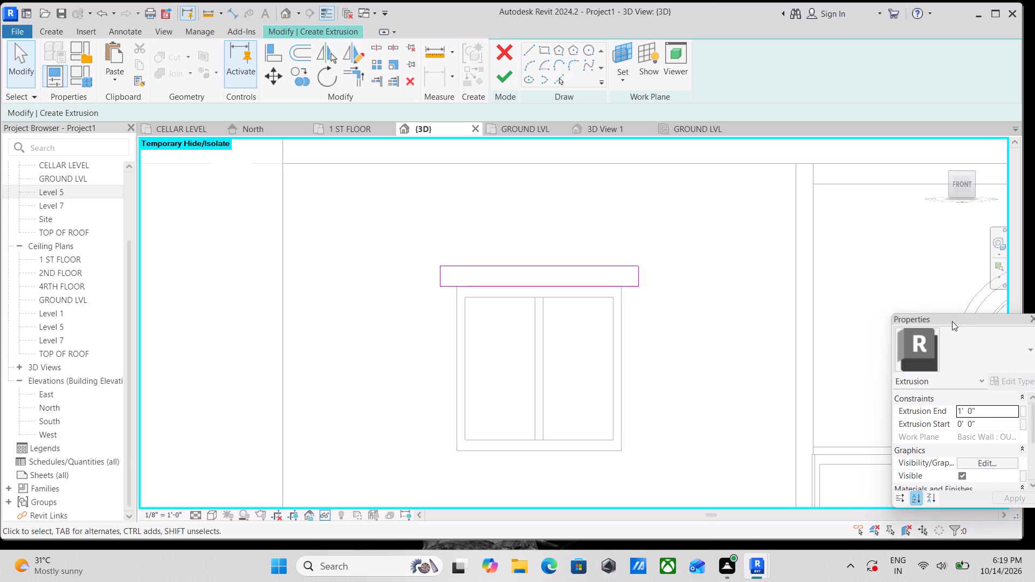
click(977, 411)
drag(977, 411, 975, 411)
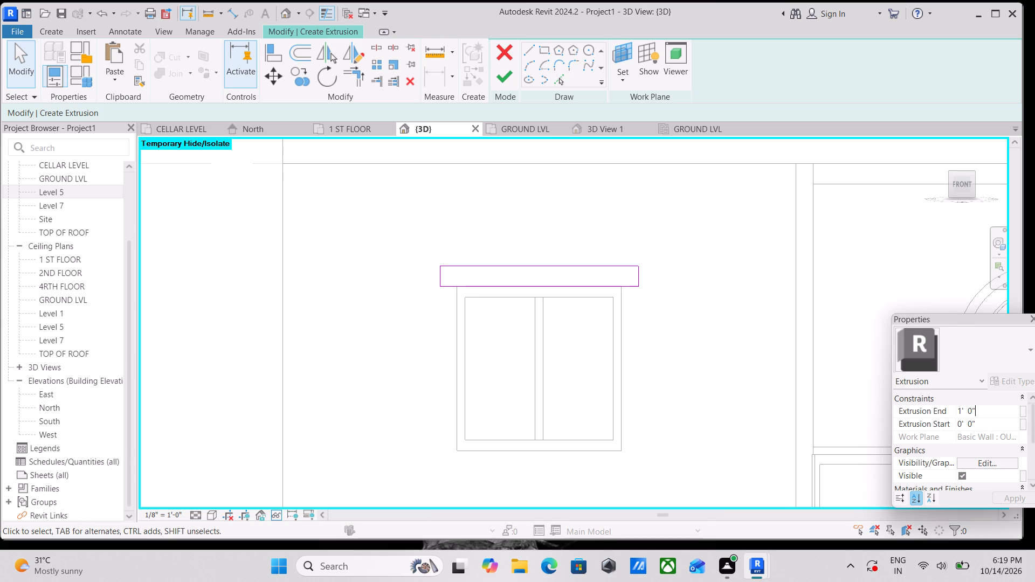
drag(975, 411, 919, 416)
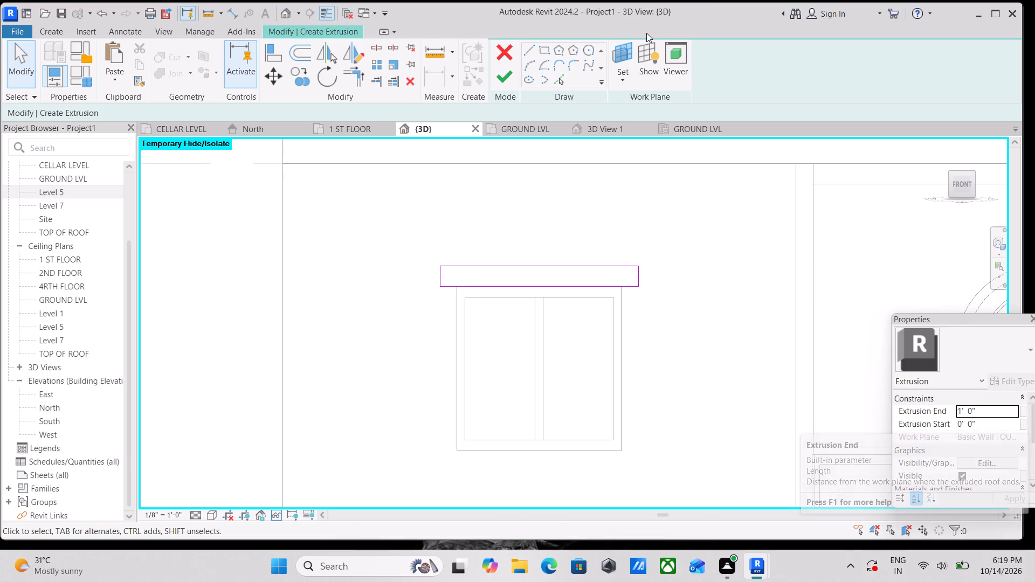
click(503, 80)
Create a new material named white from the window-head extrusion's material property.
scroll(600, 220, down, 2)
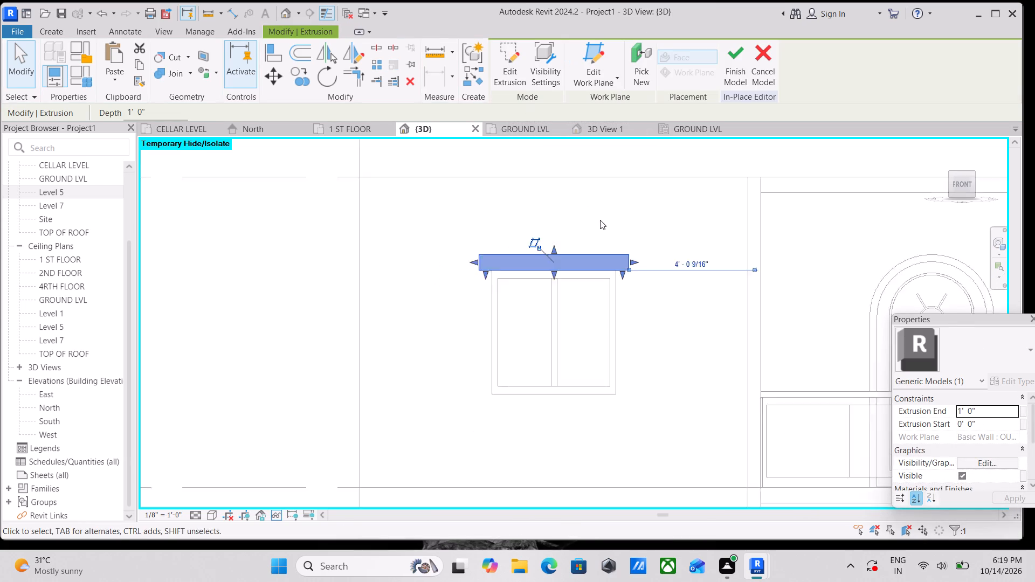
scroll(600, 220, down, 1)
scroll(672, 237, down, 1)
scroll(1014, 453, down, 1)
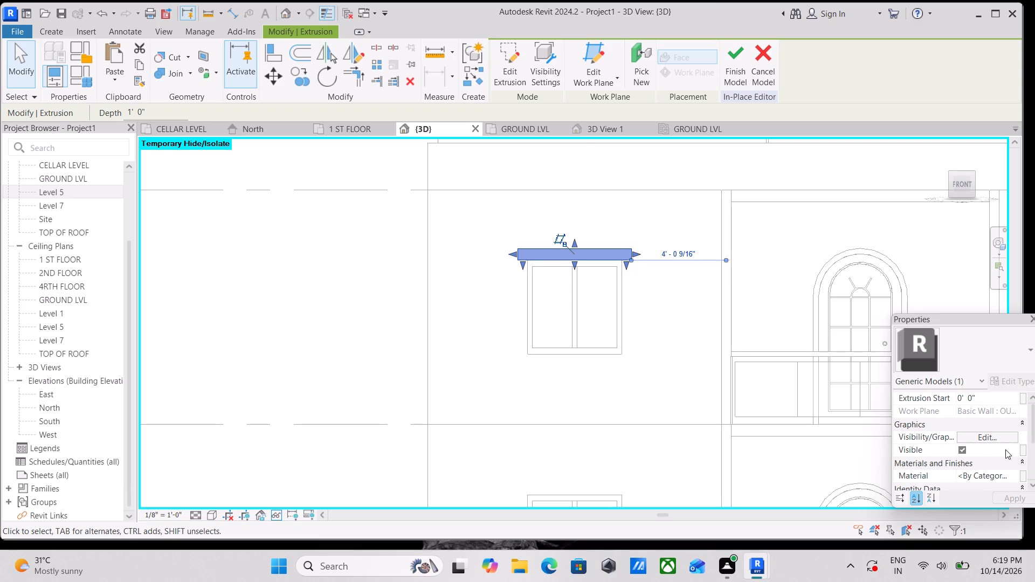
click(1013, 472)
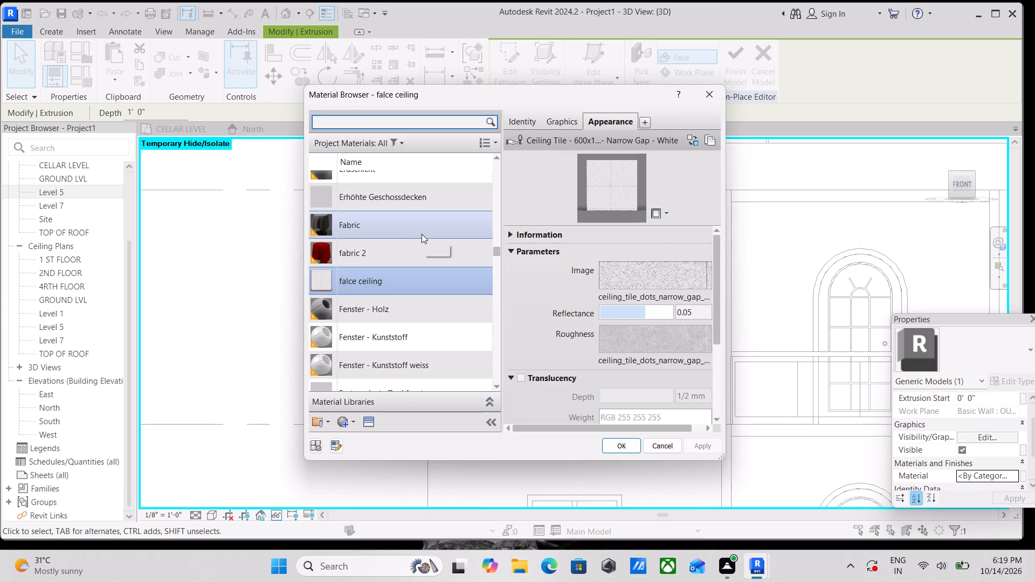
scroll(363, 217, up, 3)
click(341, 423)
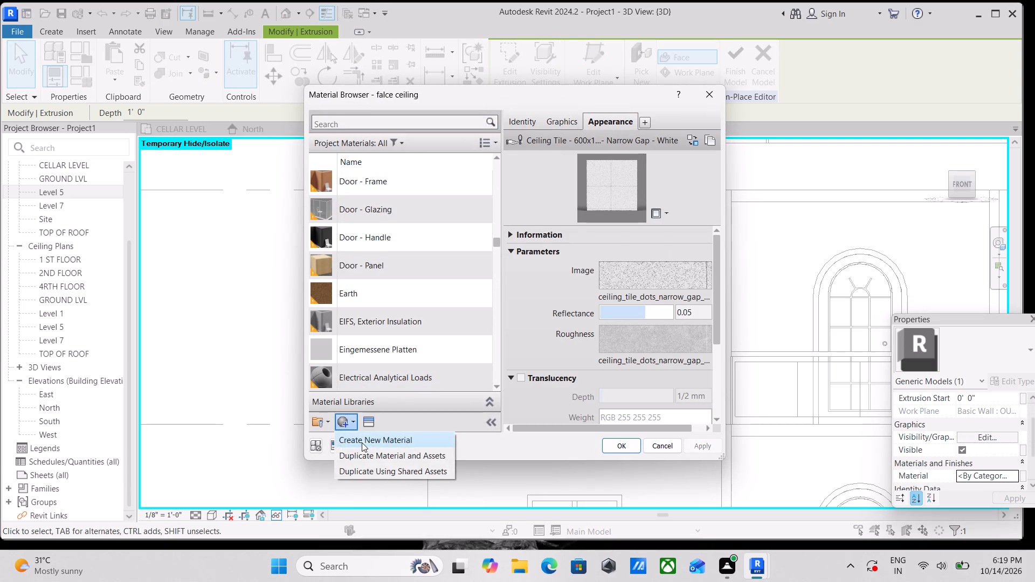
click(362, 443)
right_click(379, 265)
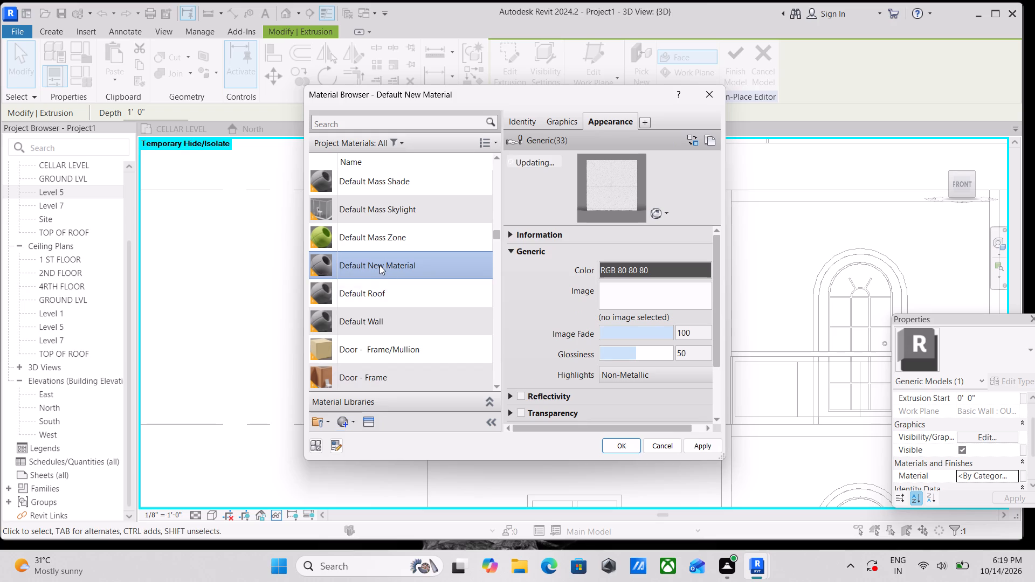
click(405, 314)
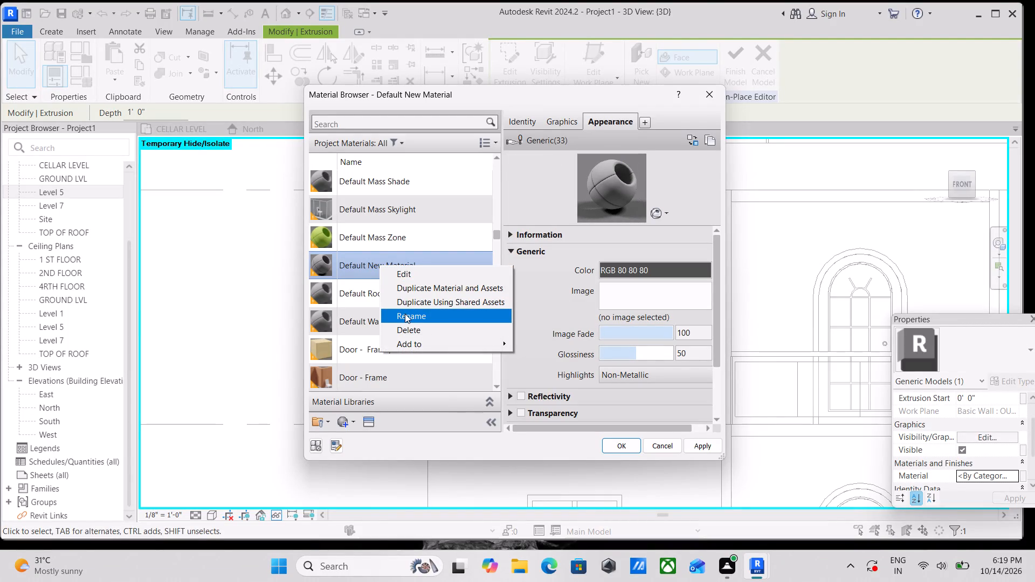
text(white)
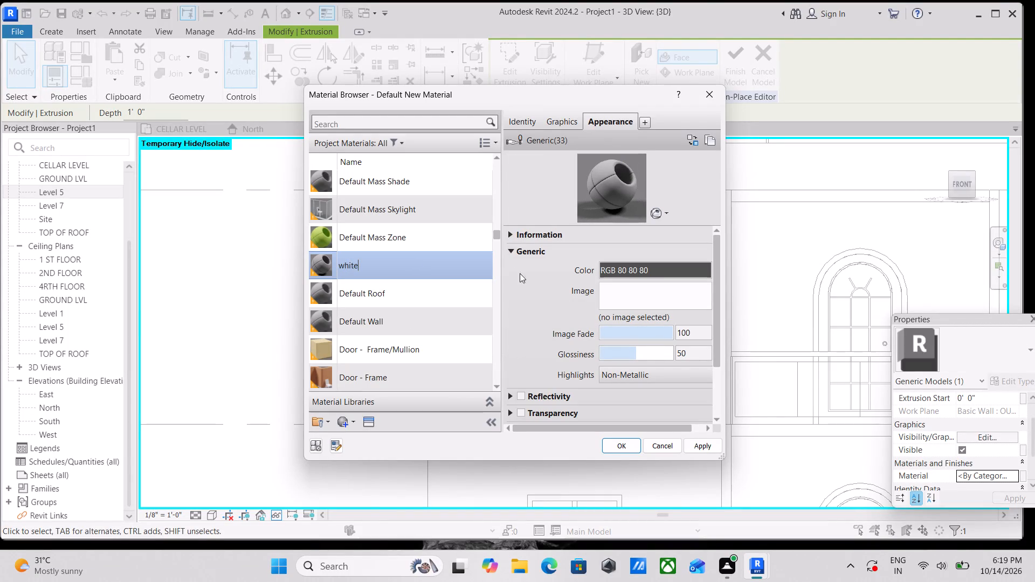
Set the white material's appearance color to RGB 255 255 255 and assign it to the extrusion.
click(646, 271)
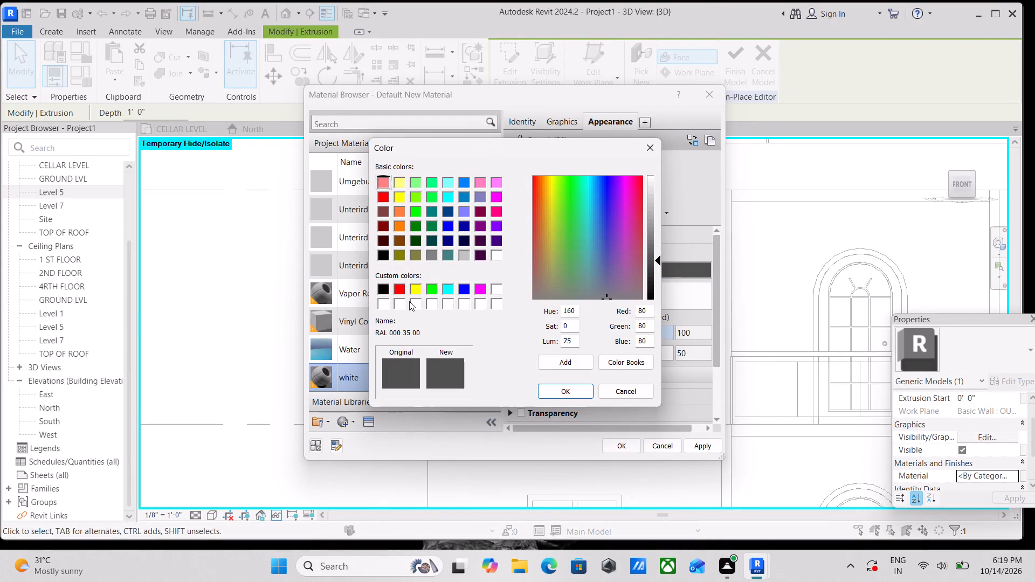
click(376, 303)
click(388, 303)
click(565, 394)
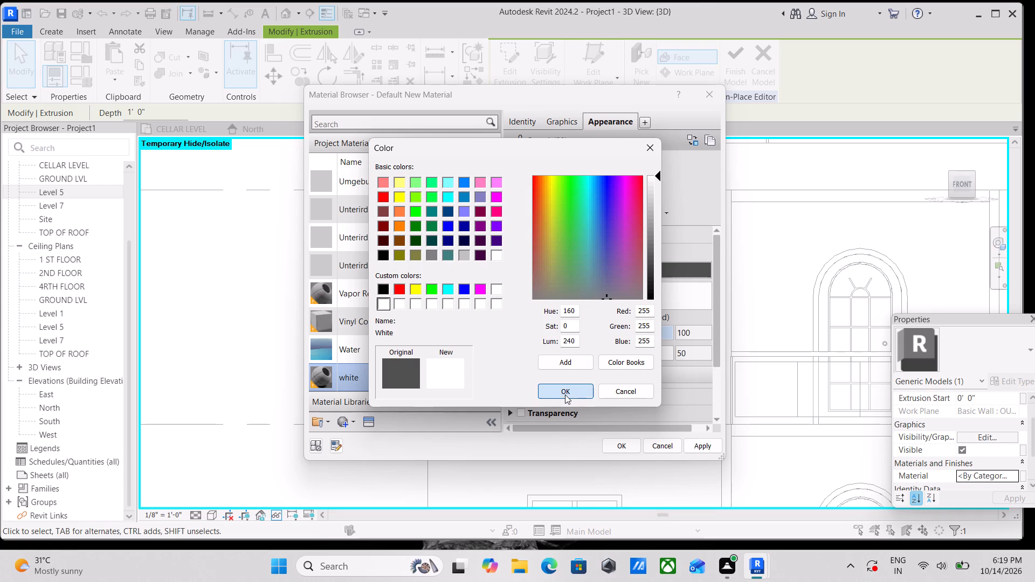
click(712, 454)
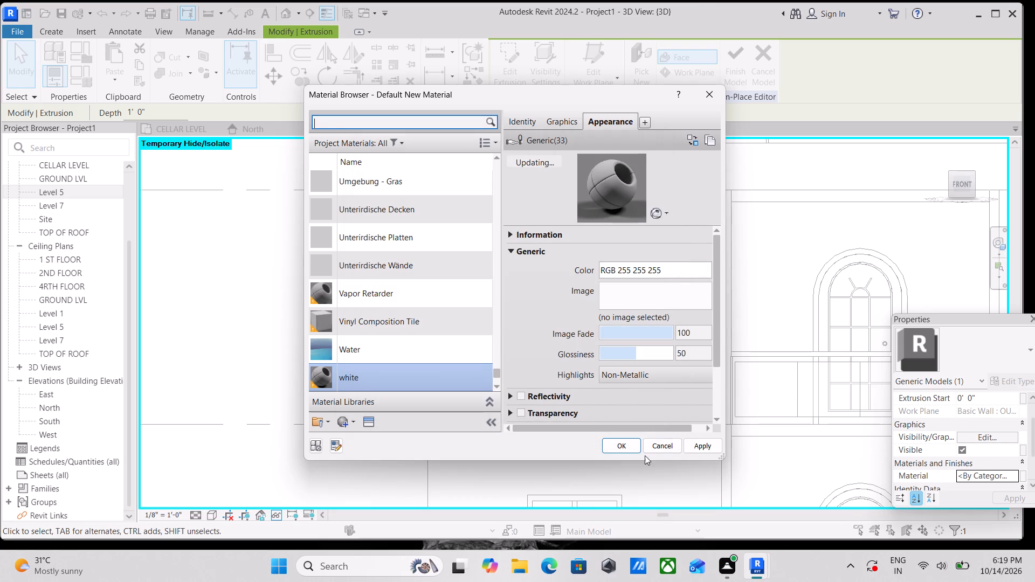
click(625, 448)
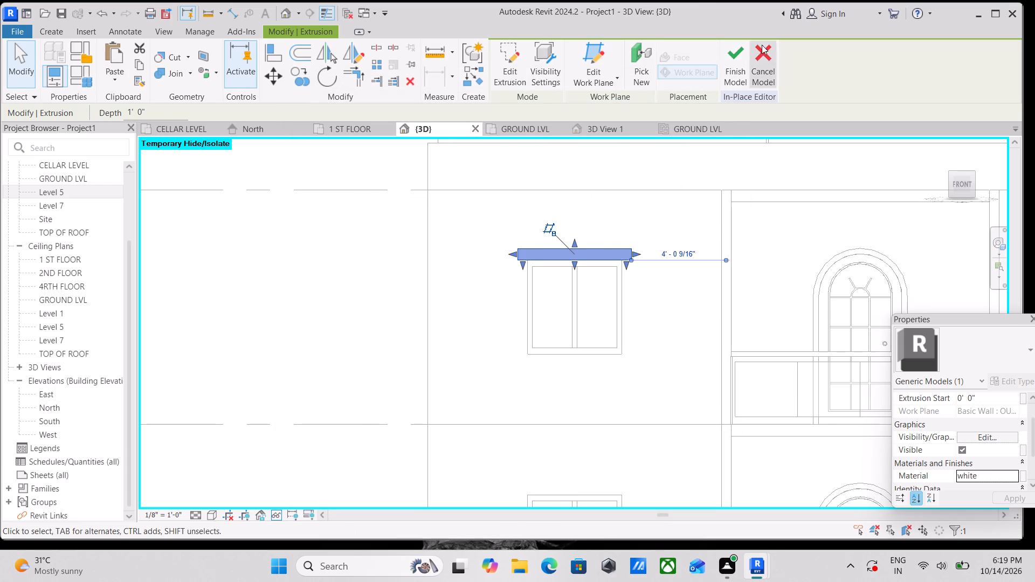
Finish the in-place model of the window-head projection.
click(730, 51)
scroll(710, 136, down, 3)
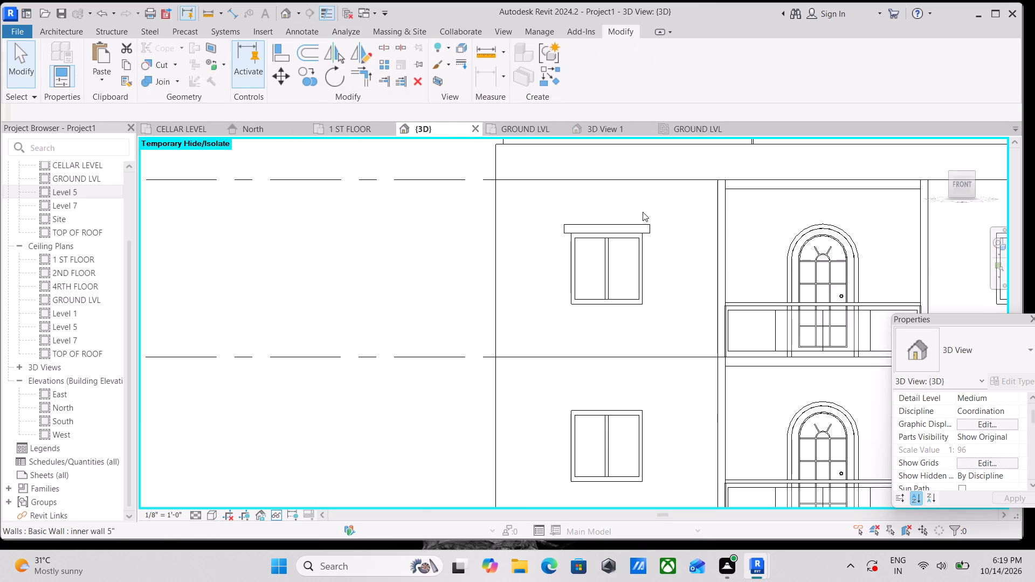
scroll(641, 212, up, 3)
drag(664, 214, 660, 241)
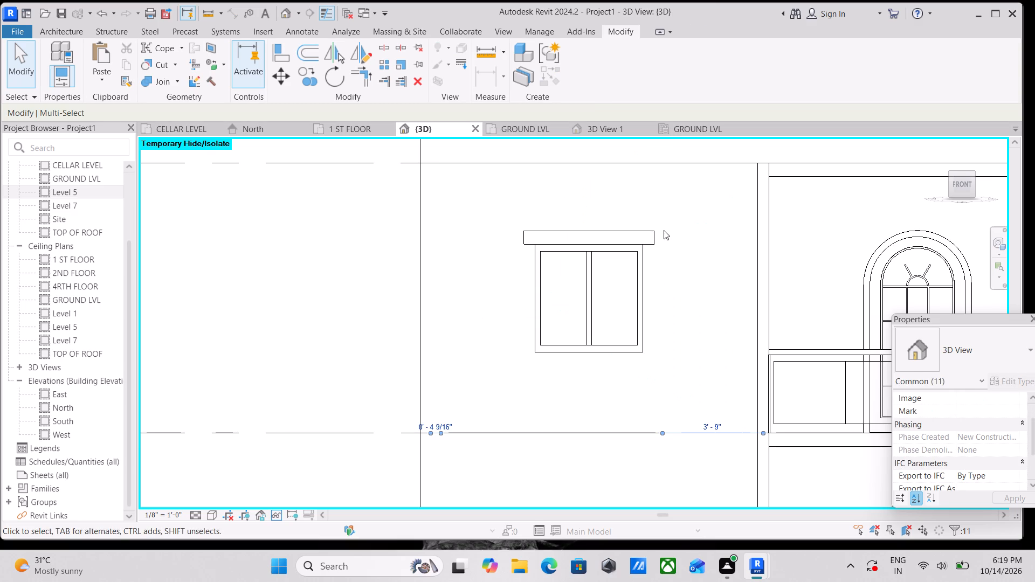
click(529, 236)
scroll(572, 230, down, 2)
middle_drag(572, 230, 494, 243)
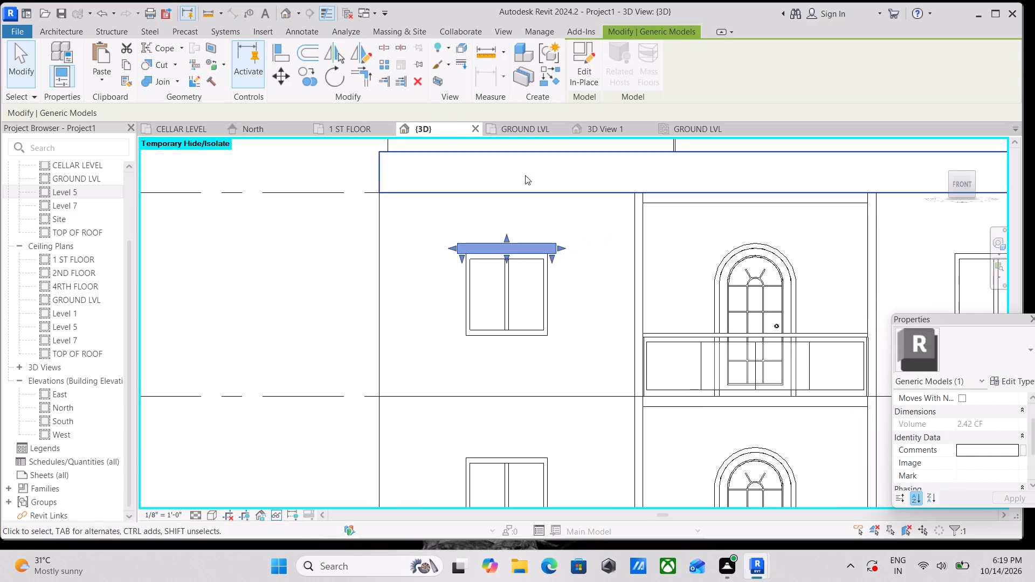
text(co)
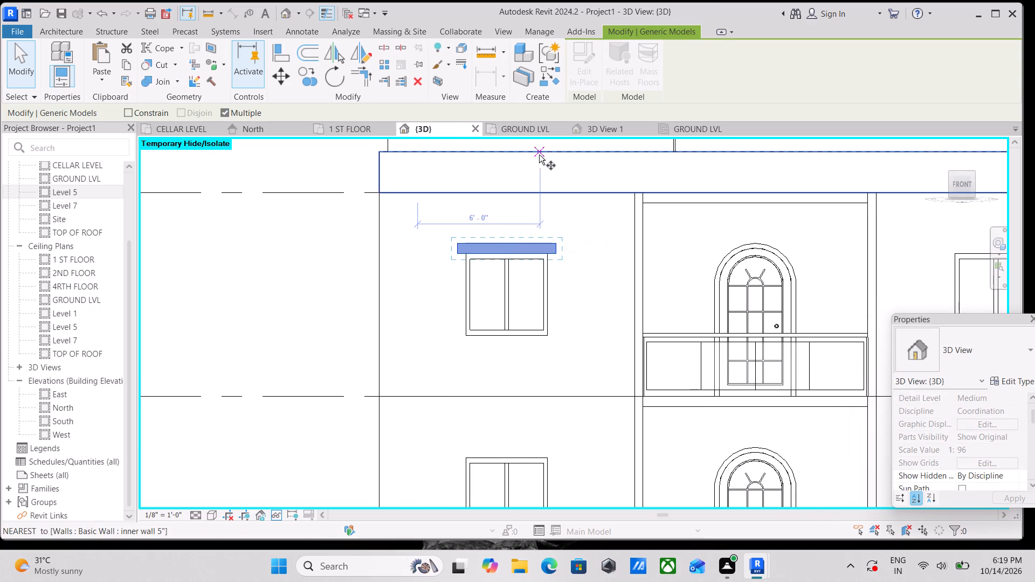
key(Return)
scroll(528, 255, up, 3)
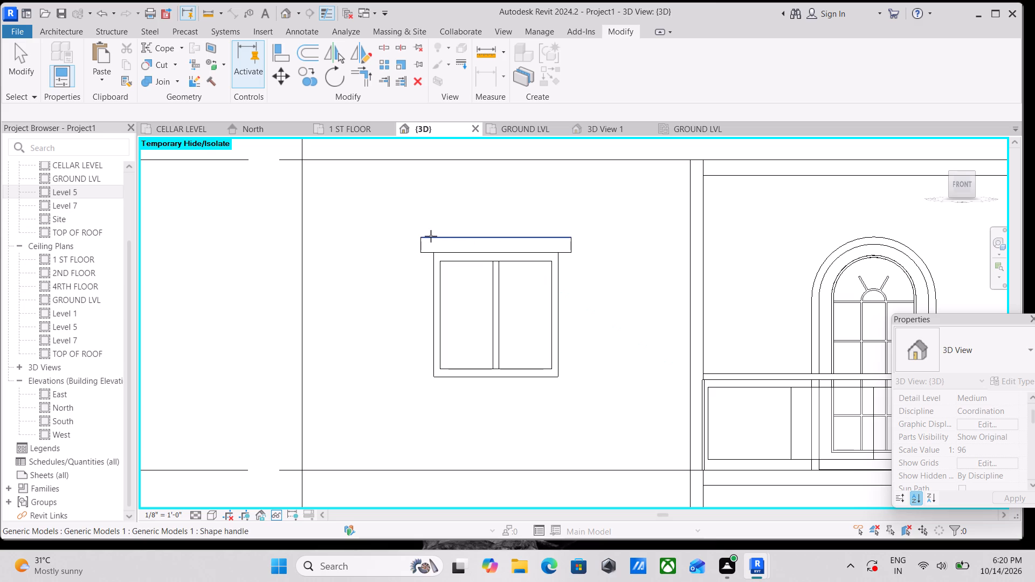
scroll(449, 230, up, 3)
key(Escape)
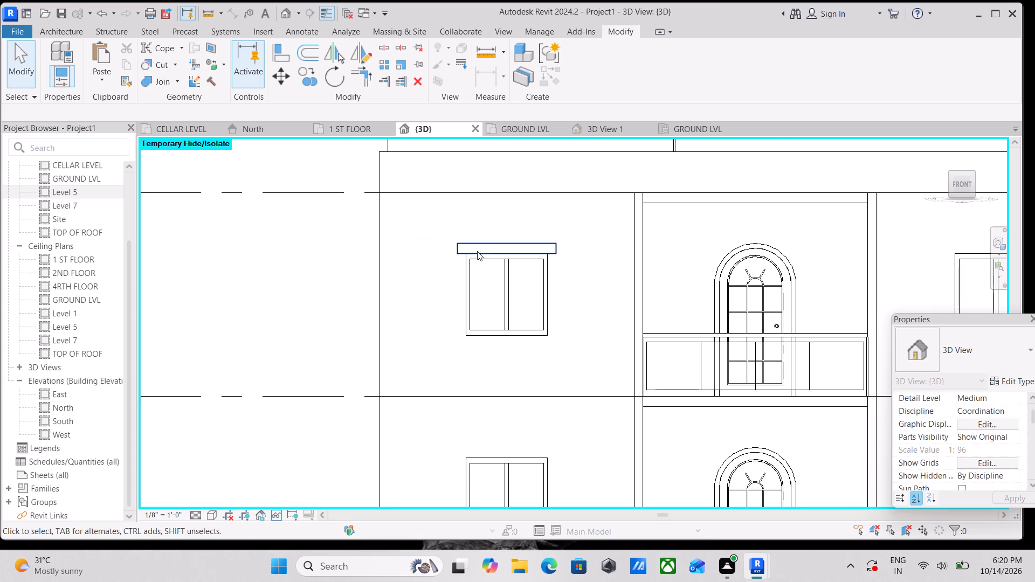
Copy the white window-head projection from its window's head midpoint to the head midpoint of the other top-floor front window.
click(456, 246)
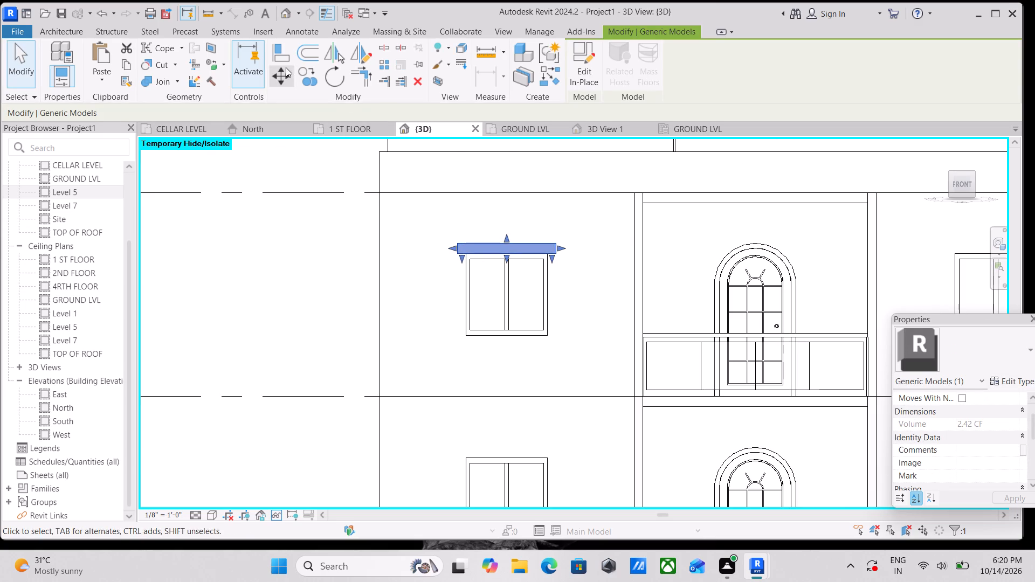
click(300, 73)
scroll(502, 248, up, 4)
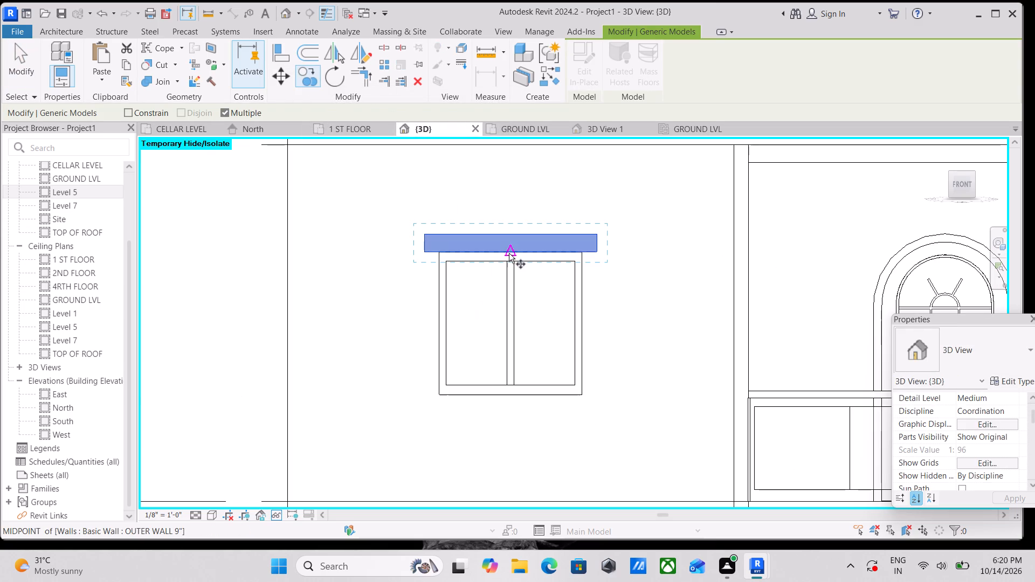
click(512, 252)
scroll(650, 260, down, 1)
middle_drag(646, 260, 220, 279)
scroll(457, 265, down, 1)
middle_drag(457, 265, 261, 292)
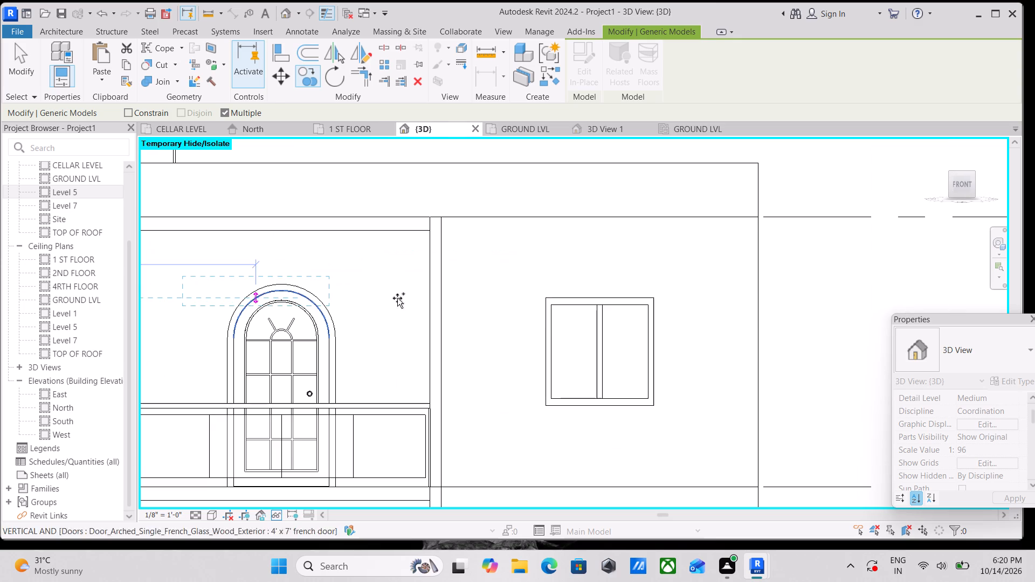
click(599, 295)
scroll(633, 283, down, 4)
key(Escape)
scroll(641, 280, down, 4)
scroll(443, 268, up, 3)
key(Escape)
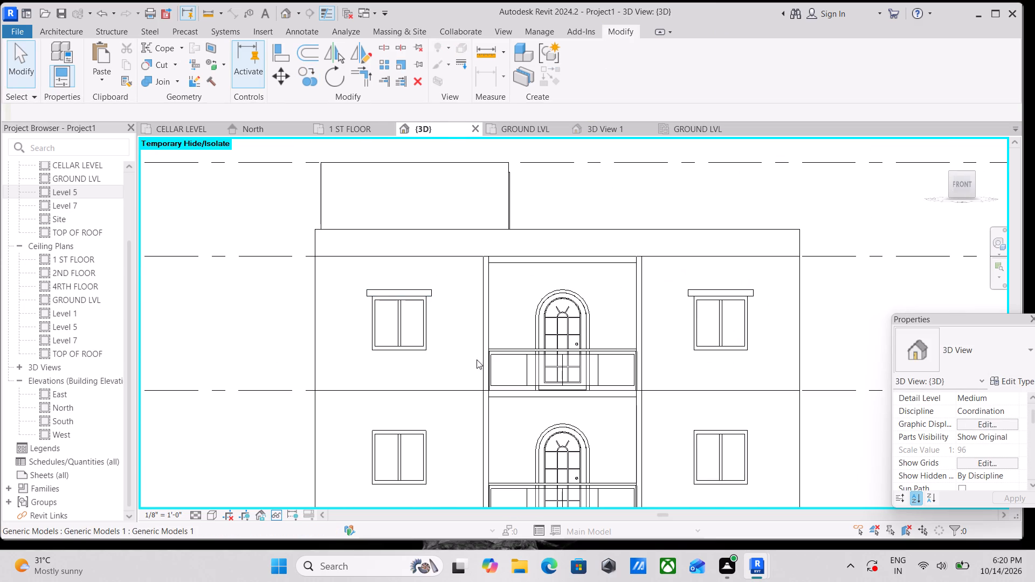
Copy both top-floor window-head projections down onto the front windows of the 3RD FLOOR and 2ND FLOOR, at 10' 0" spacing.
ctrl+click(413, 292)
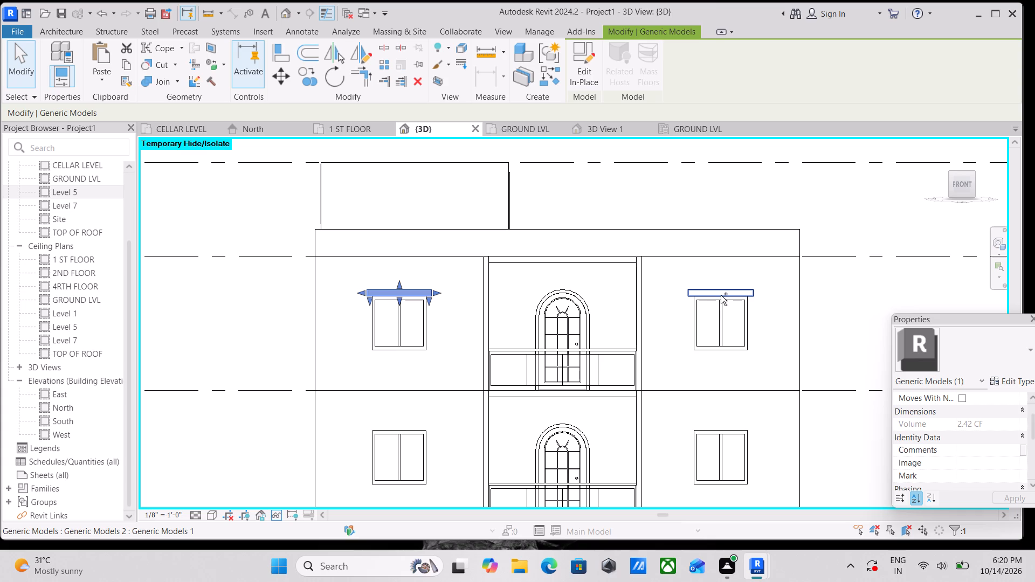
ctrl+click(721, 295)
scroll(619, 317, down, 1)
middle_drag(619, 317, 664, 268)
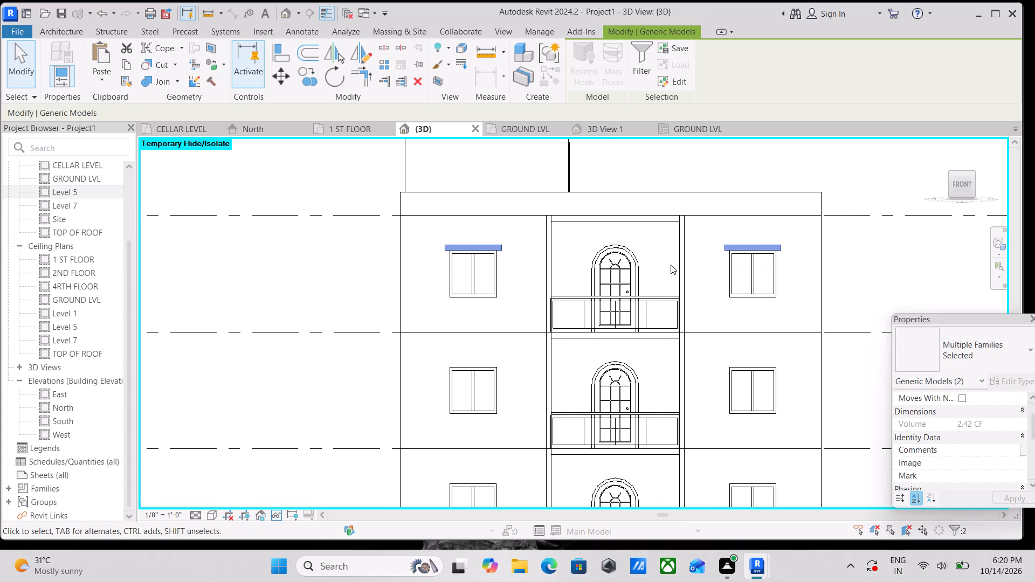
text(co)
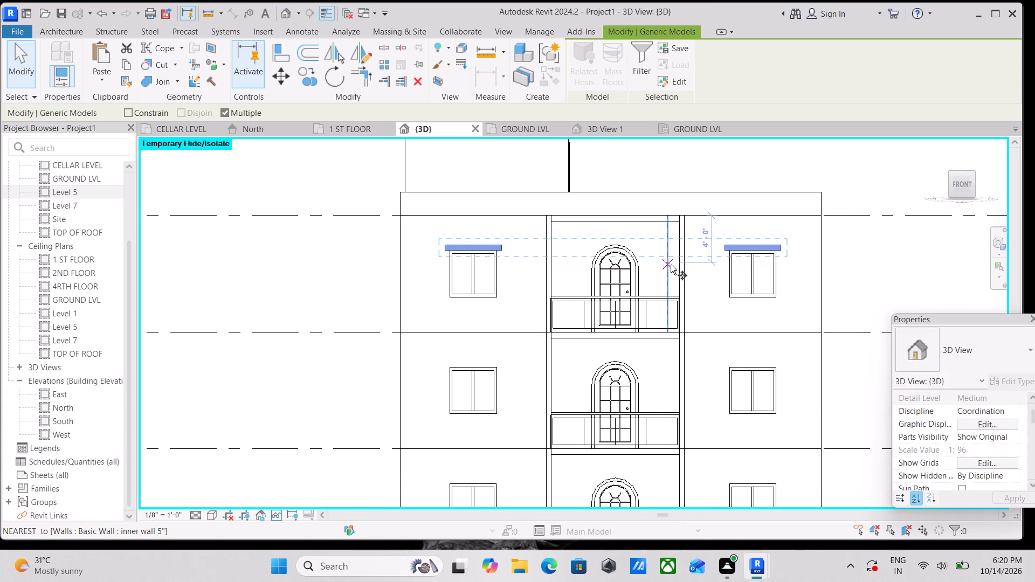
scroll(481, 259, up, 3)
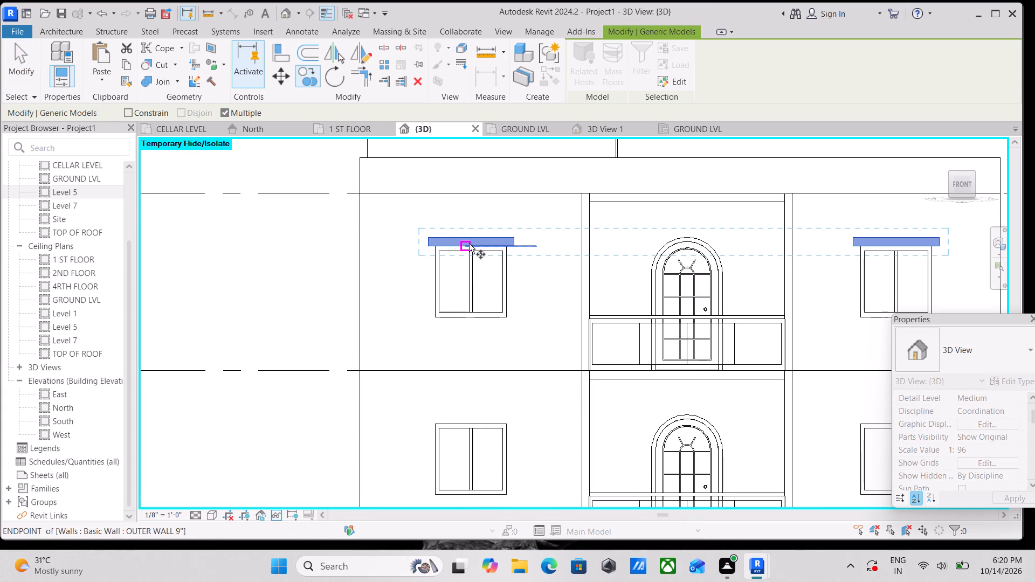
scroll(468, 248, up, 3)
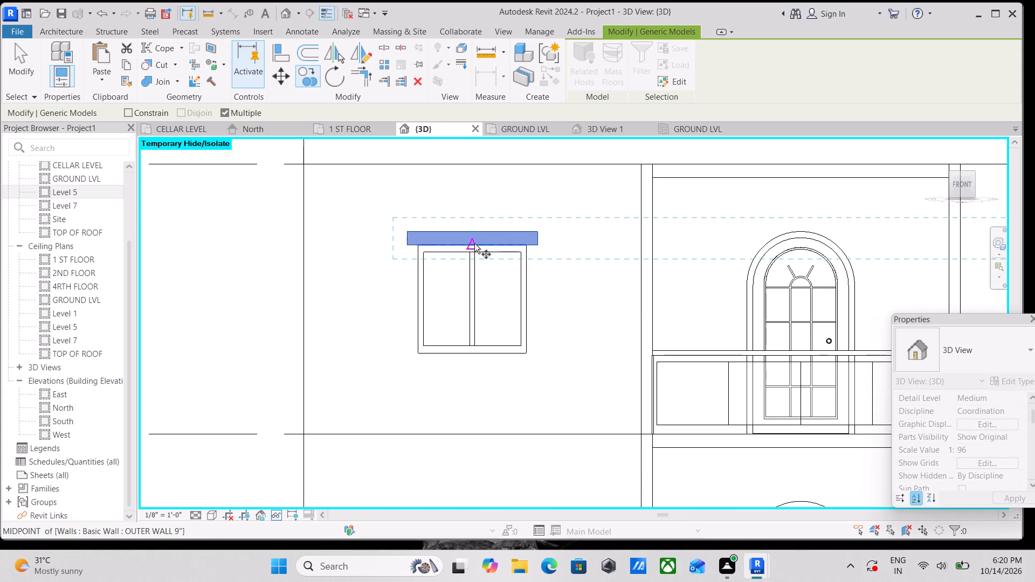
click(474, 244)
middle_drag(484, 336, 491, 163)
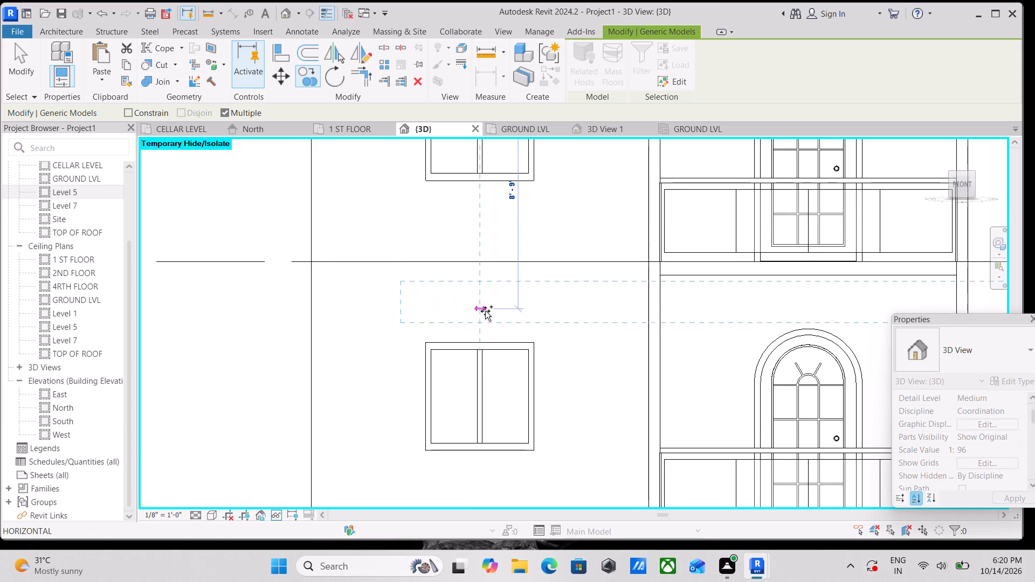
click(481, 338)
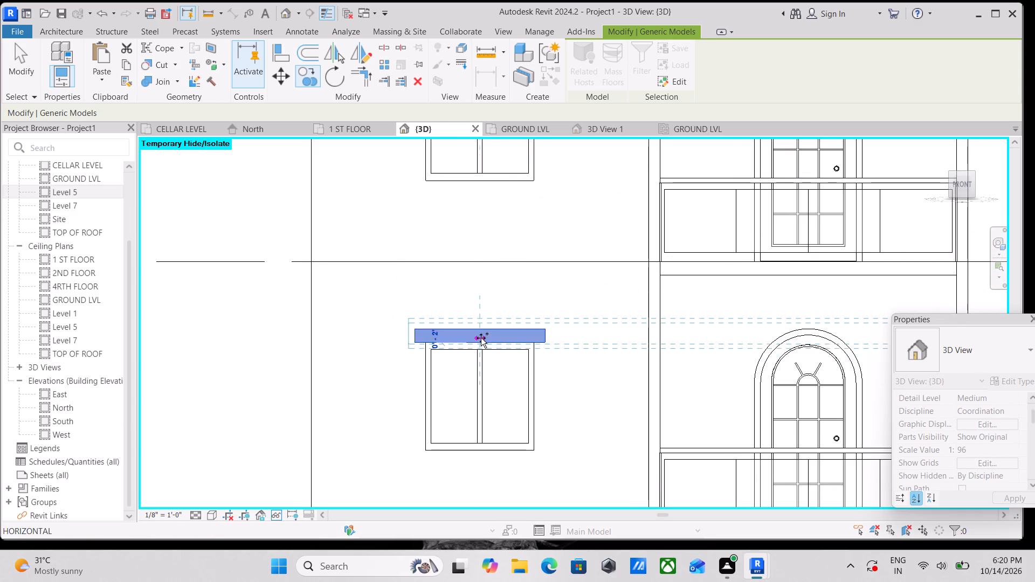
scroll(481, 338, down, 4)
middle_drag(481, 338, 491, 154)
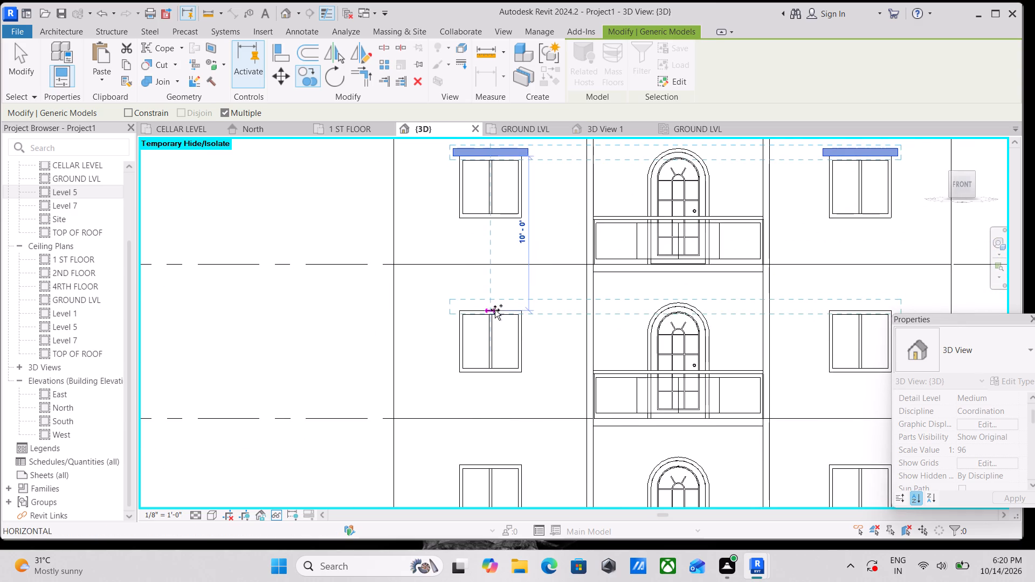
scroll(494, 312, up, 5)
click(490, 308)
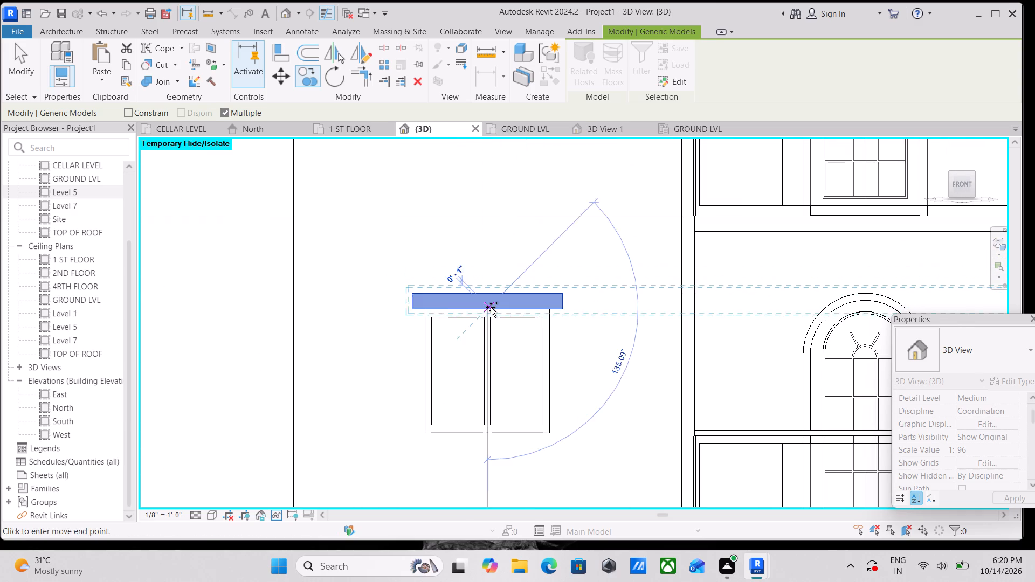
Copy the same pair of projections onto the front windows of the 1 ST FLOOR and GROUND LVL, and end the copying.
scroll(491, 307, down, 3)
middle_drag(491, 307, 506, 191)
middle_drag(503, 277, 510, 213)
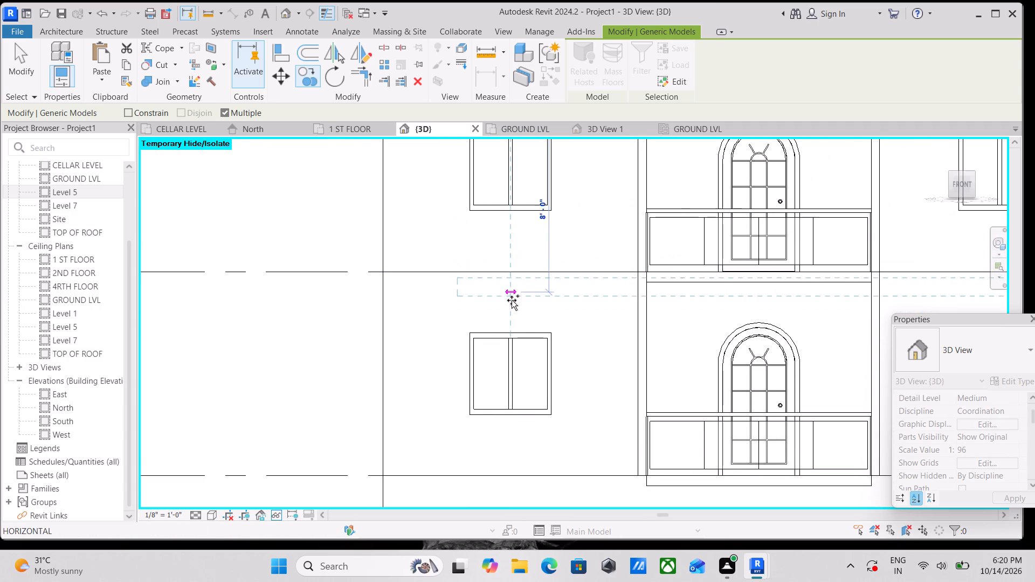
click(513, 331)
scroll(514, 320, down, 3)
middle_drag(514, 320, 519, 242)
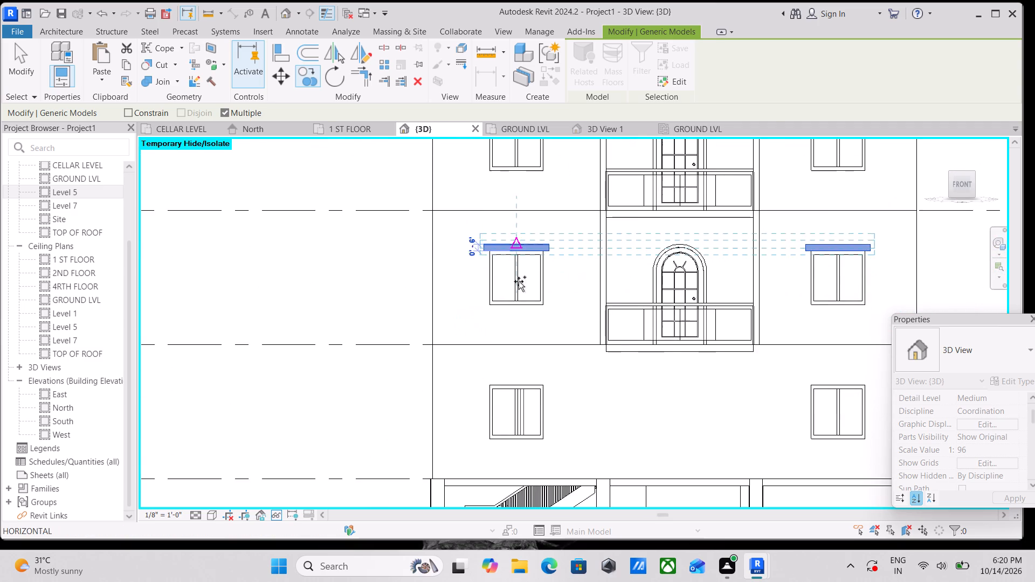
middle_drag(524, 334, 529, 240)
scroll(527, 288, up, 3)
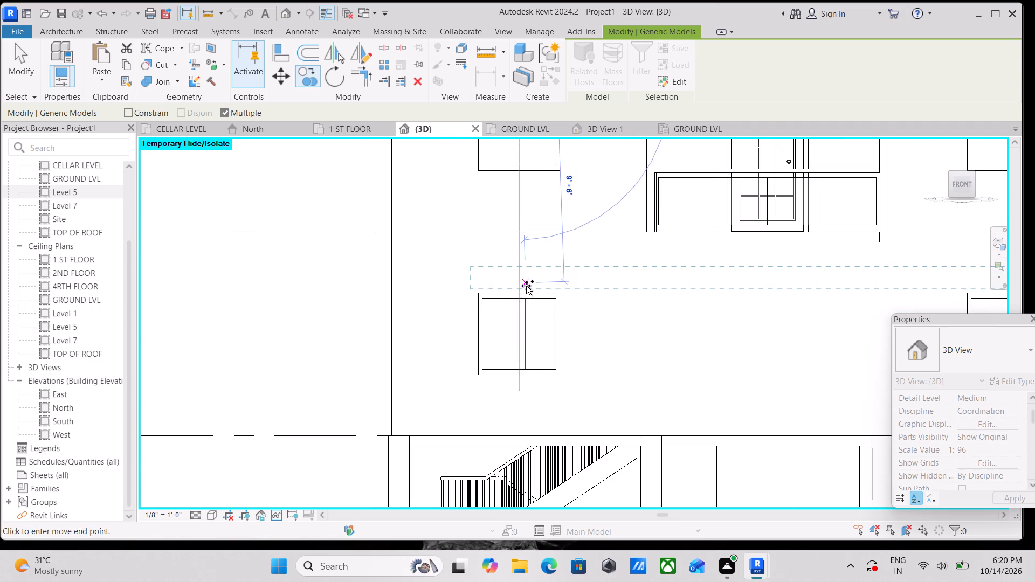
scroll(522, 300, up, 3)
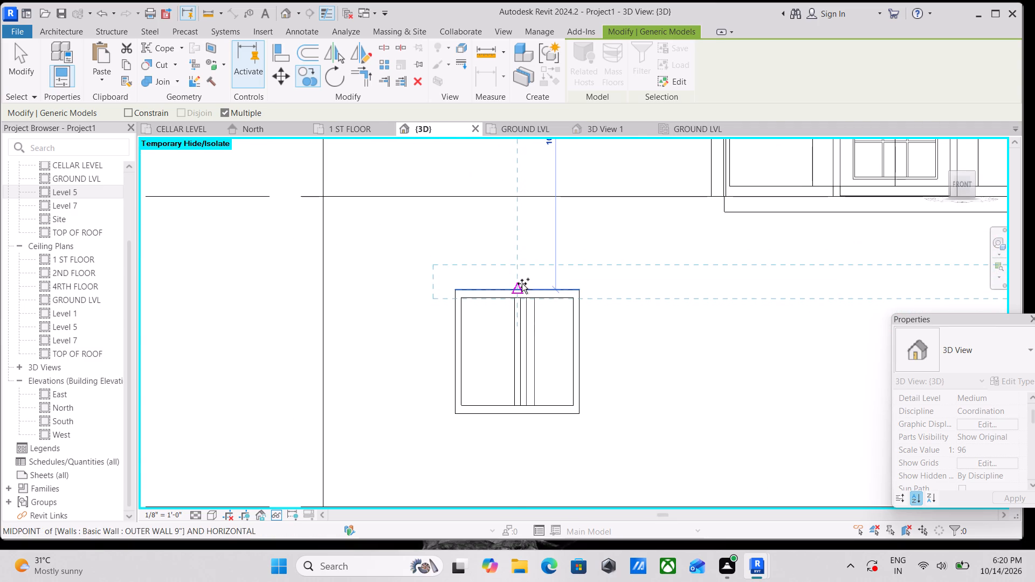
click(522, 283)
scroll(522, 283, down, 10)
middle_drag(575, 288, 571, 357)
scroll(607, 288, down, 3)
key(Escape)
scroll(608, 292, down, 3)
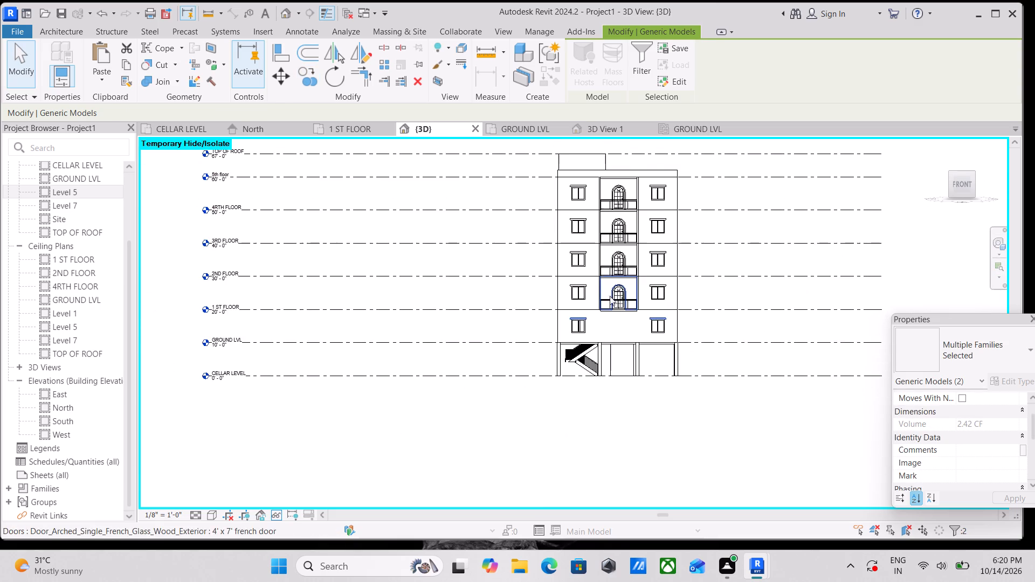
Examine the building's front, side and rear facades for window heads with and without projections.
scroll(619, 317, up, 3)
scroll(629, 315, down, 1)
shift+middle_drag(635, 325, 565, 327)
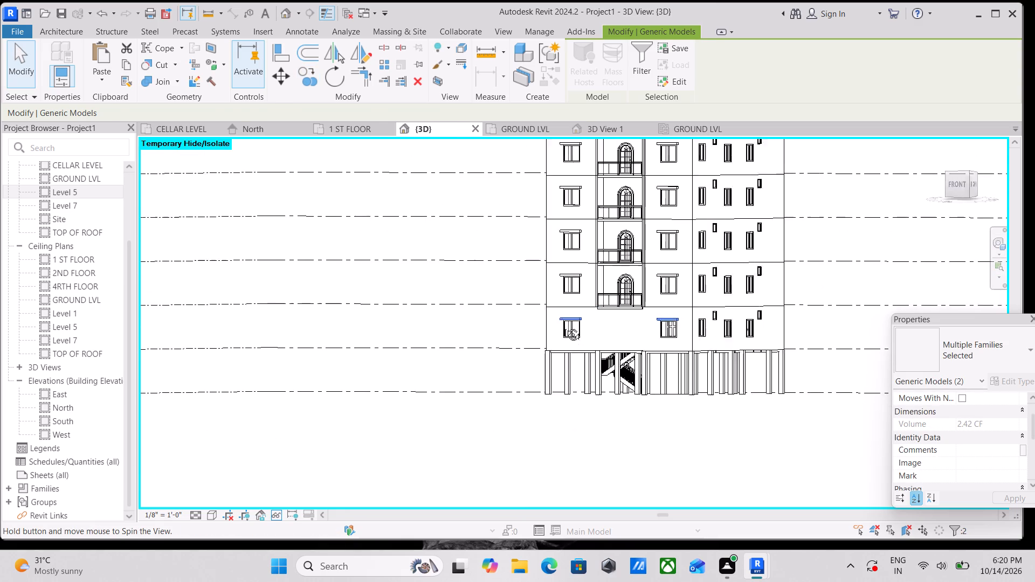
shift+middle_drag(565, 327, 475, 328)
shift+middle_drag(770, 348, 562, 338)
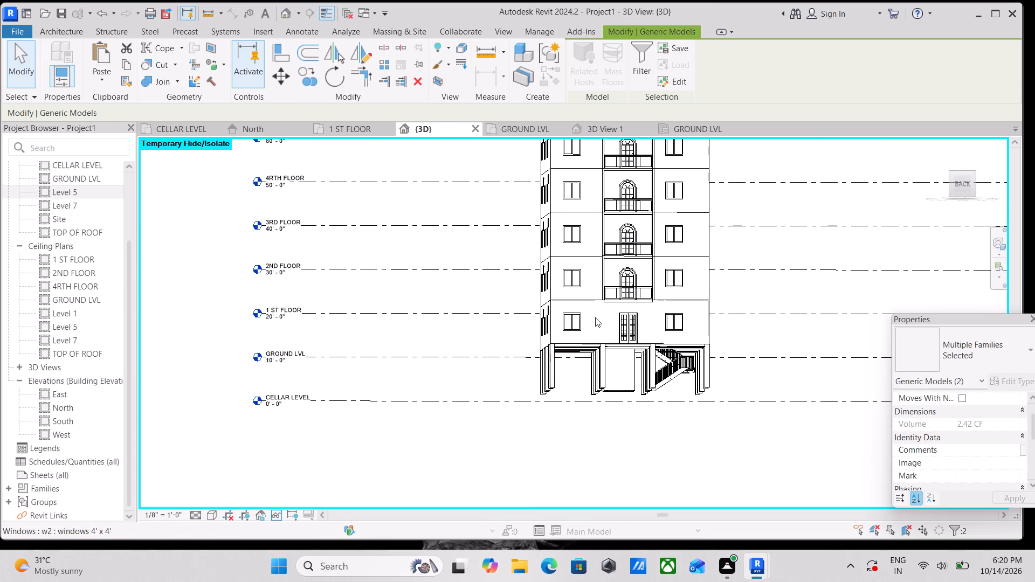
shift+middle_drag(600, 336, 643, 408)
shift+middle_drag(629, 377, 798, 385)
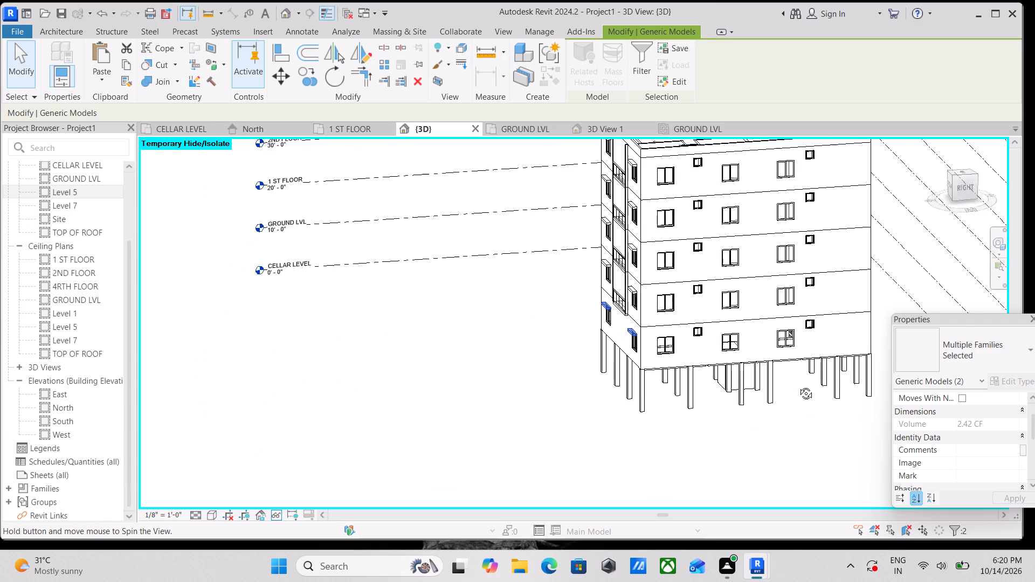
shift+middle_drag(798, 385, 584, 393)
scroll(585, 385, up, 1)
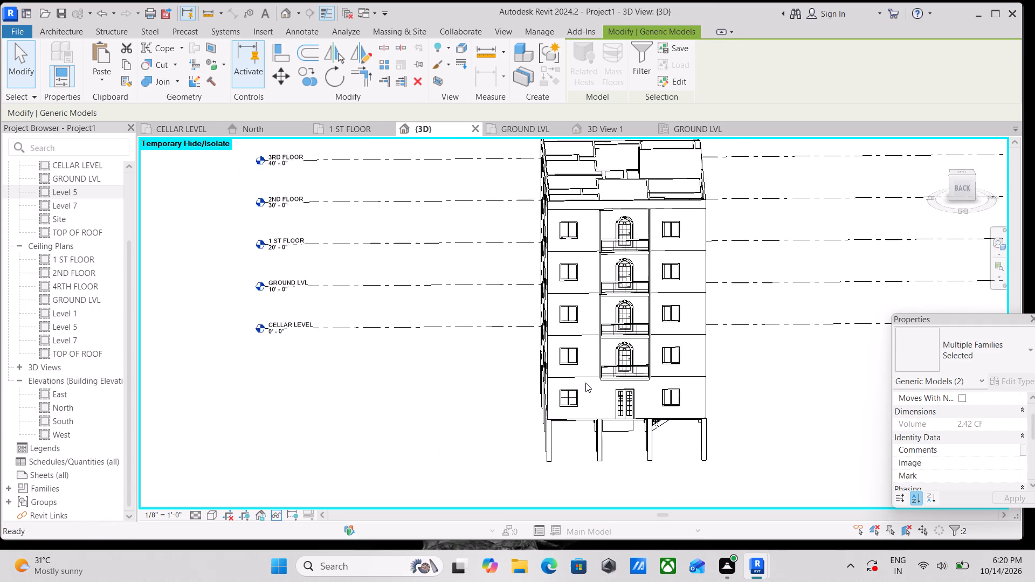
scroll(680, 330, up, 2)
scroll(694, 330, down, 2)
shift+middle_drag(634, 340, 810, 342)
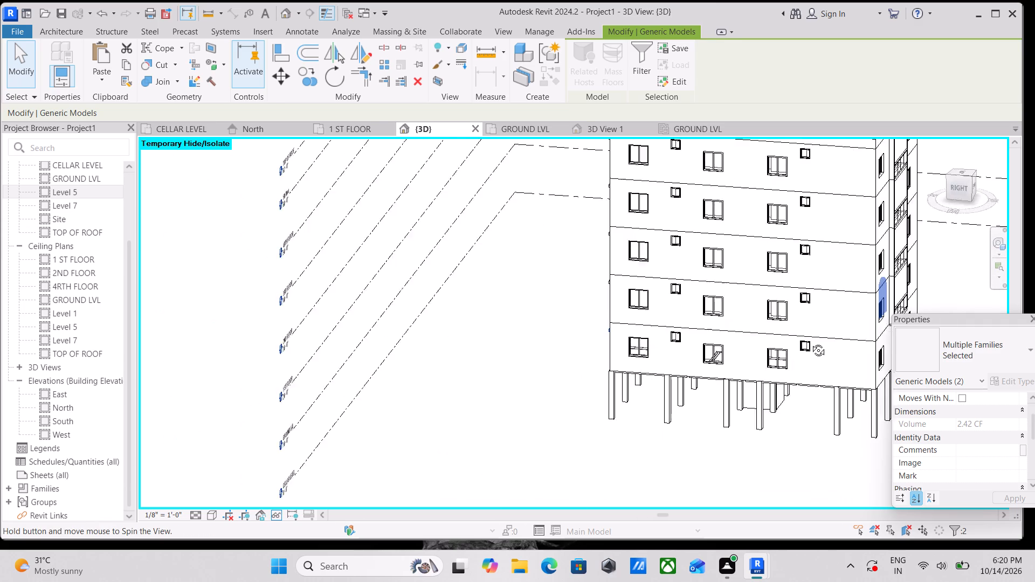
shift+middle_drag(810, 342, 905, 327)
shift+middle_drag(724, 322, 879, 322)
shift+middle_drag(673, 328, 753, 346)
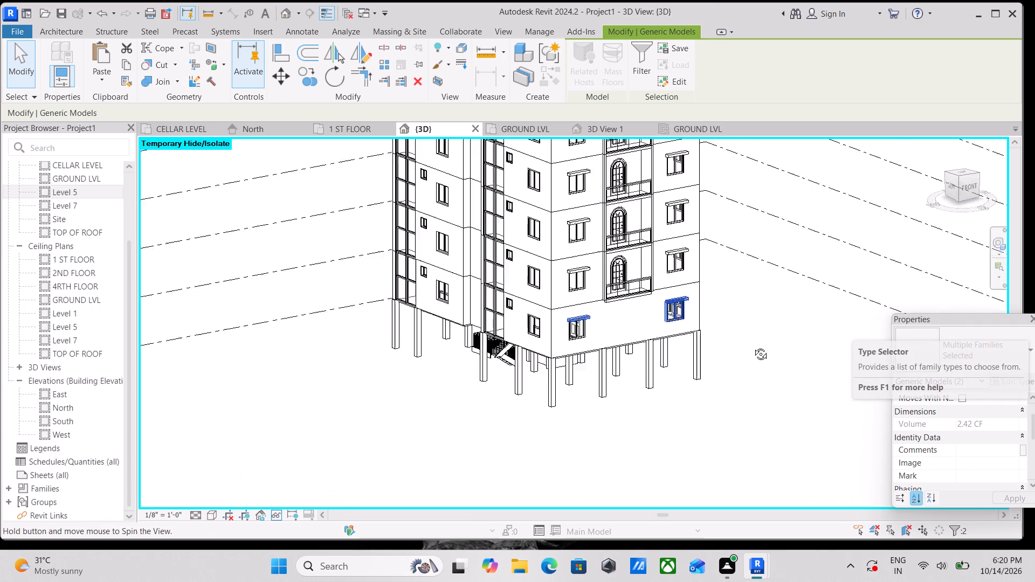
shift+middle_drag(753, 346, 835, 352)
scroll(658, 331, down, 3)
key(Escape)
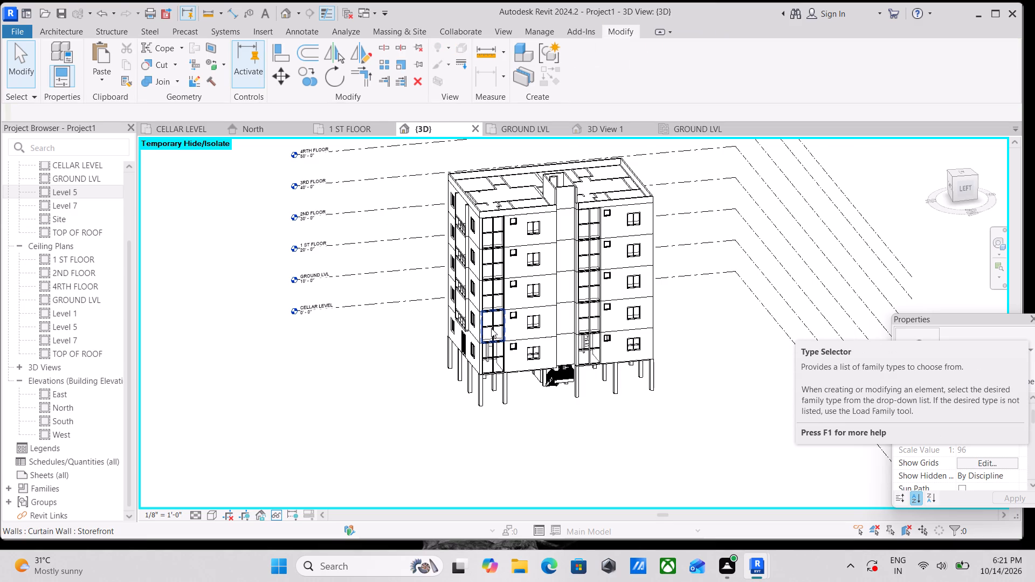
scroll(491, 328, up, 1)
key(Escape)
shift+middle_drag(507, 335, 655, 300)
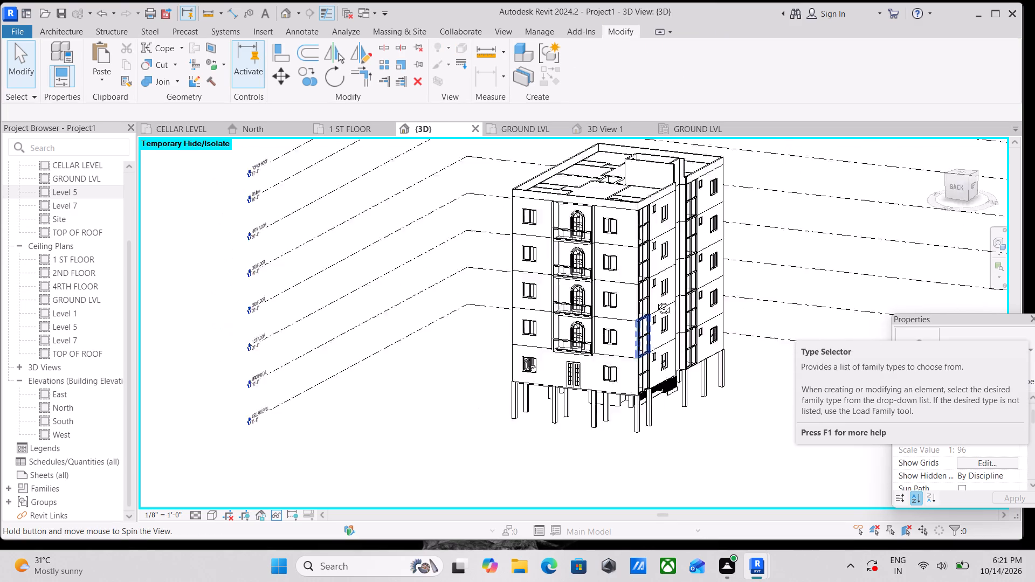
shift+middle_drag(655, 300, 687, 296)
Start a new in-place model in the Generic Models category for the rear facade, keeping the suggested name.
scroll(688, 240, up, 3)
middle_drag(632, 252, 543, 355)
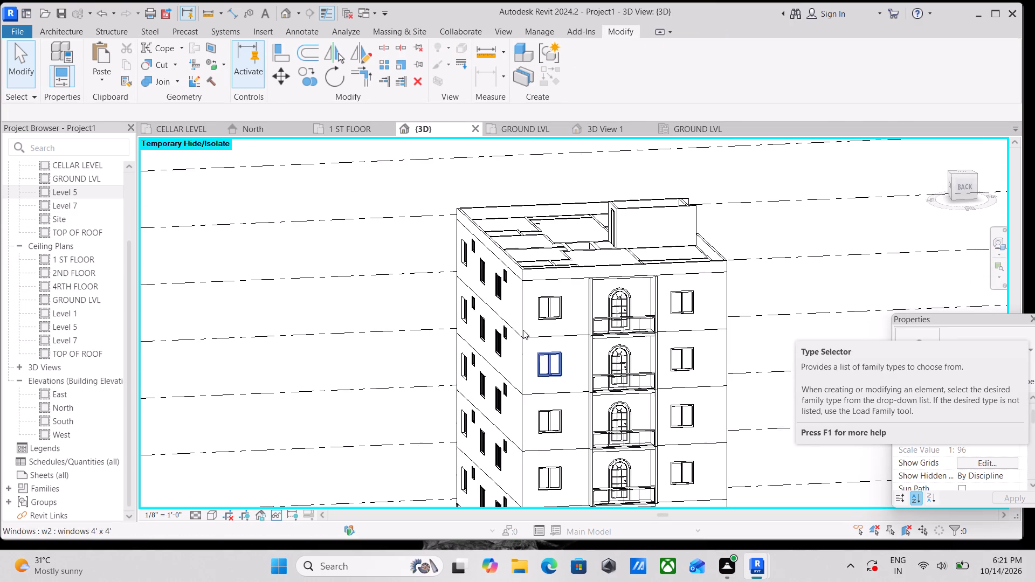
click(47, 29)
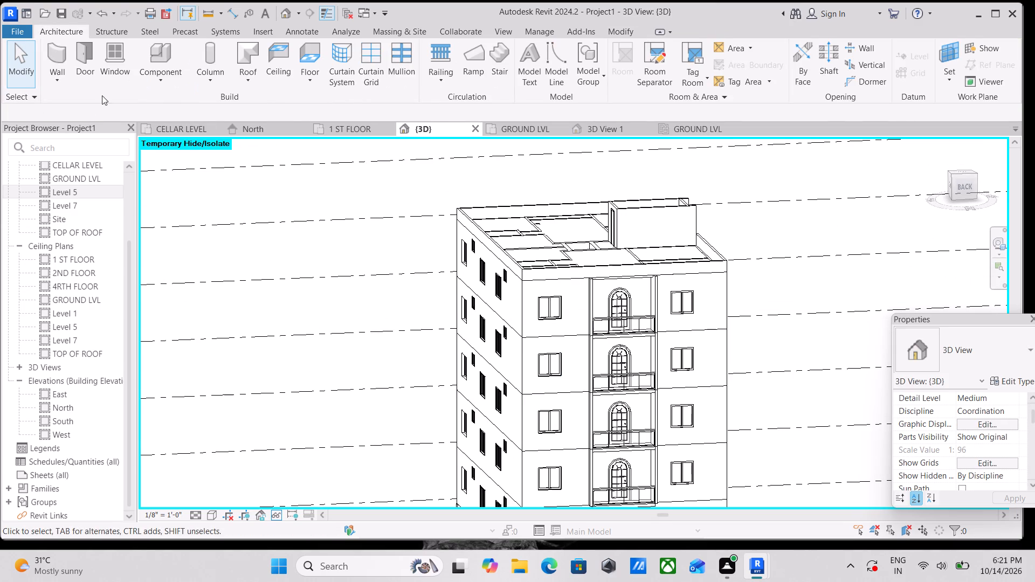
click(168, 80)
click(178, 142)
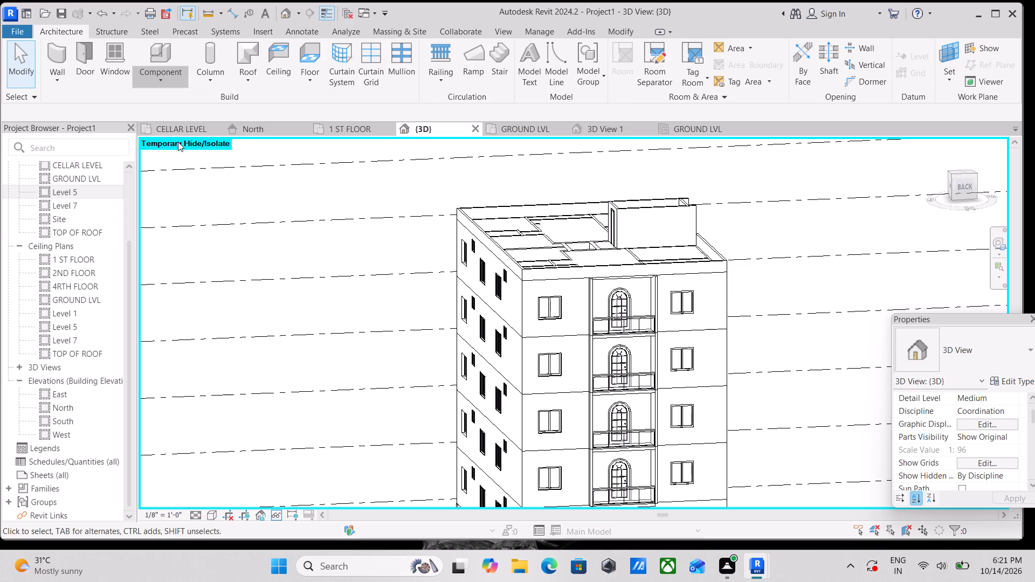
scroll(532, 309, down, 3)
scroll(448, 255, up, 3)
scroll(448, 255, down, 3)
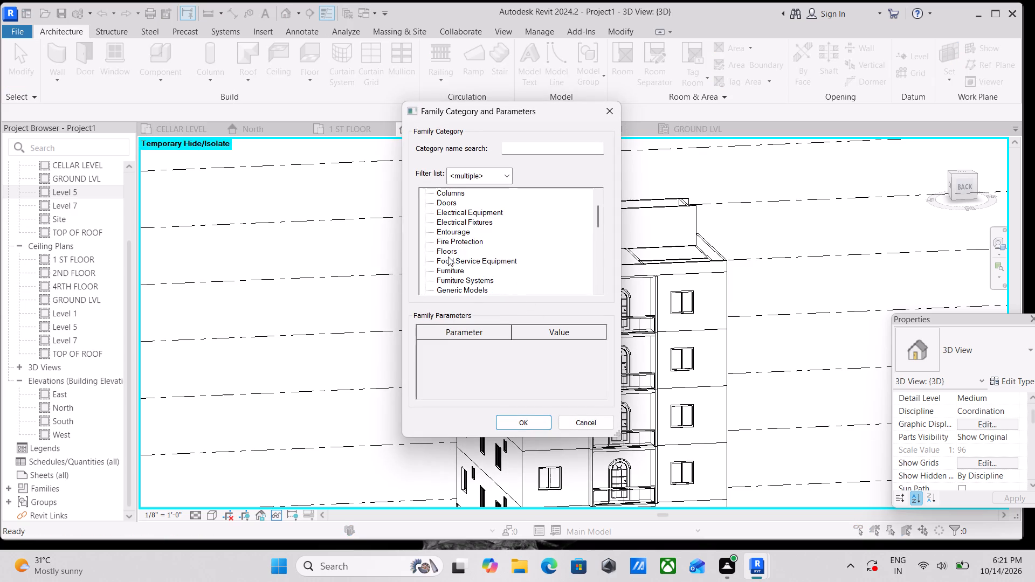
scroll(451, 262, down, 2)
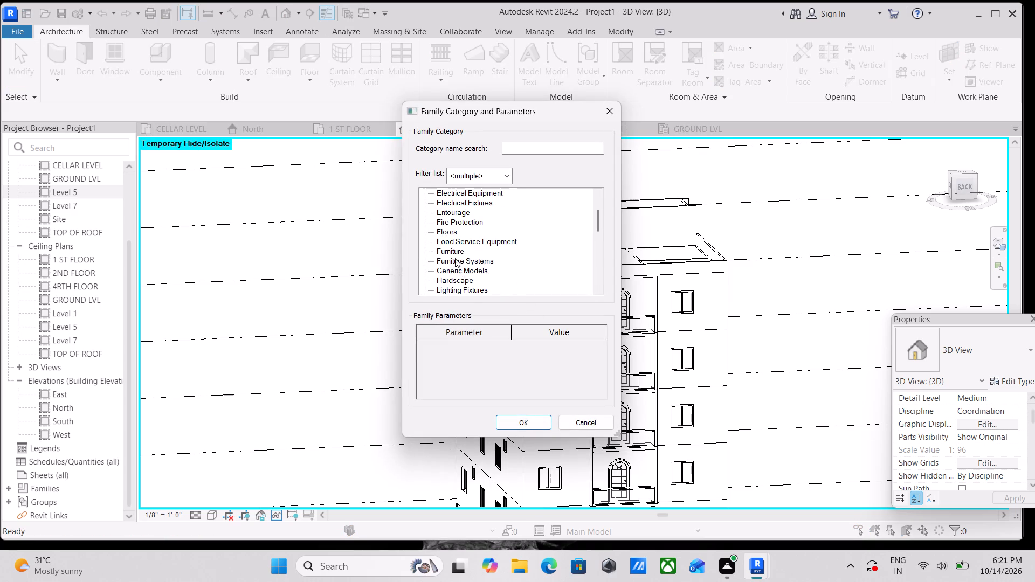
scroll(459, 238, up, 2)
scroll(476, 252, down, 6)
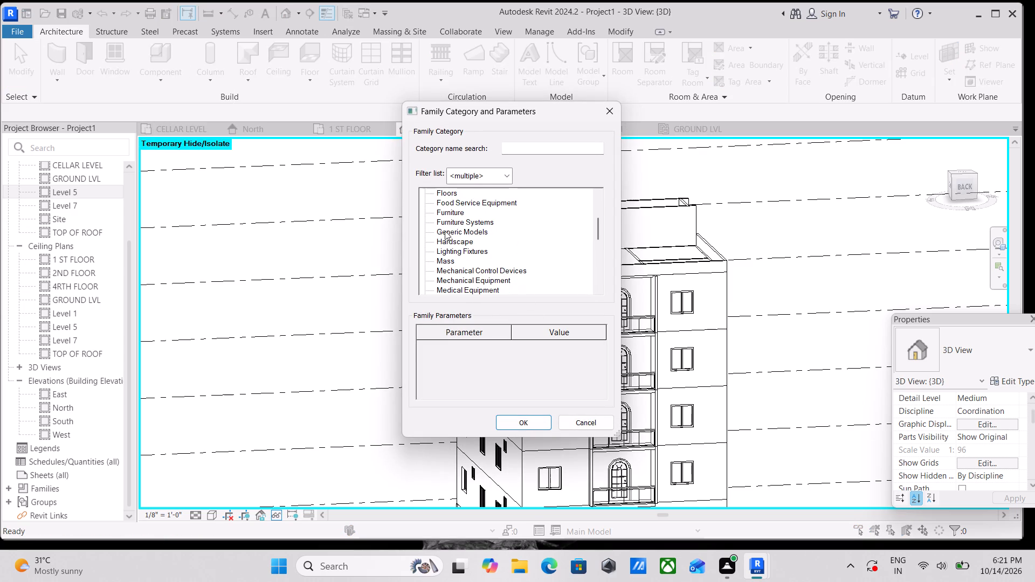
click(450, 232)
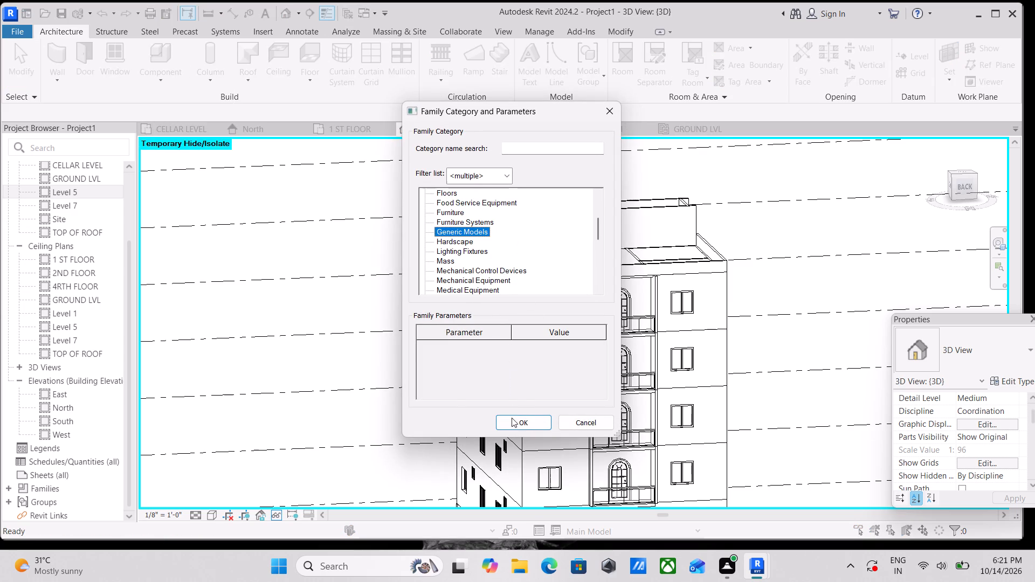
click(511, 425)
click(515, 299)
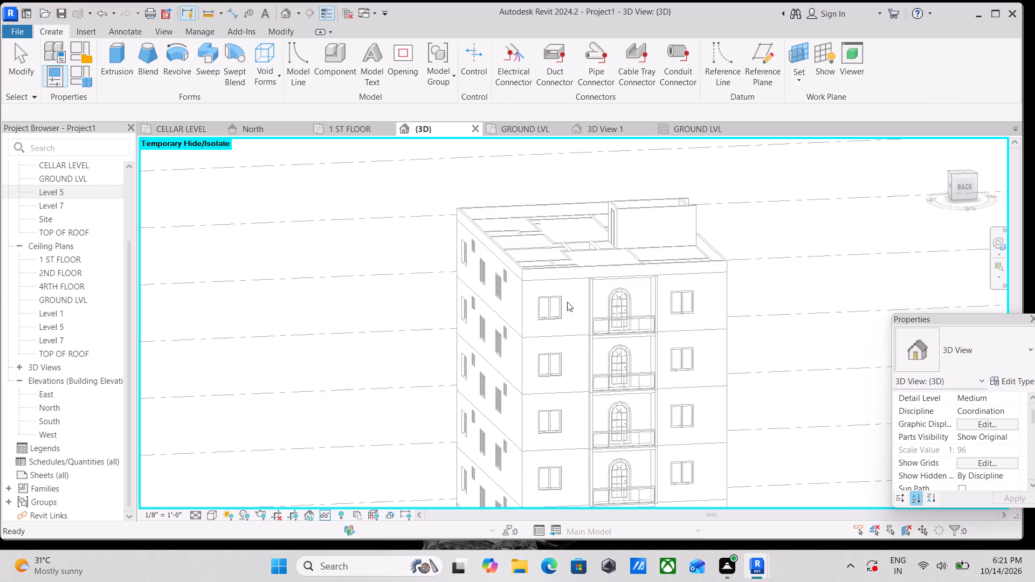
Set the work plane to the rear face of the top-floor OUTER WALL 9" beside the balcony.
scroll(569, 301, up, 3)
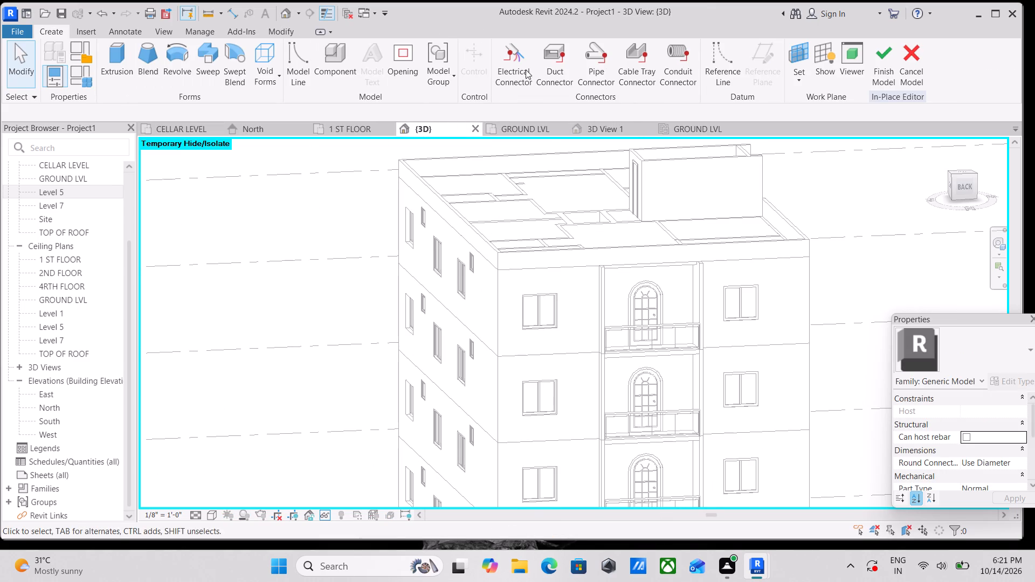
click(802, 78)
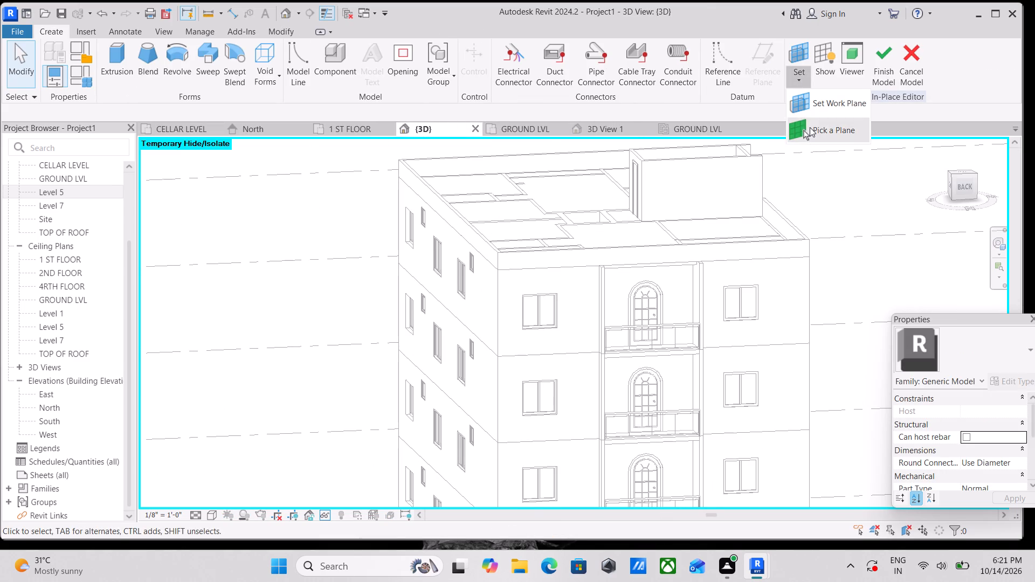
click(810, 125)
scroll(530, 296, up, 2)
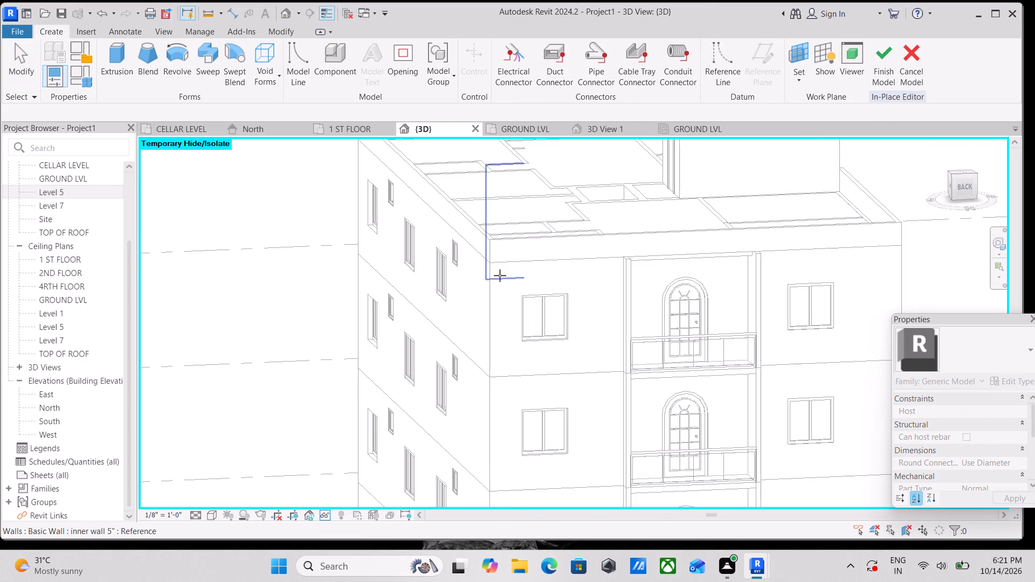
scroll(544, 265, up, 6)
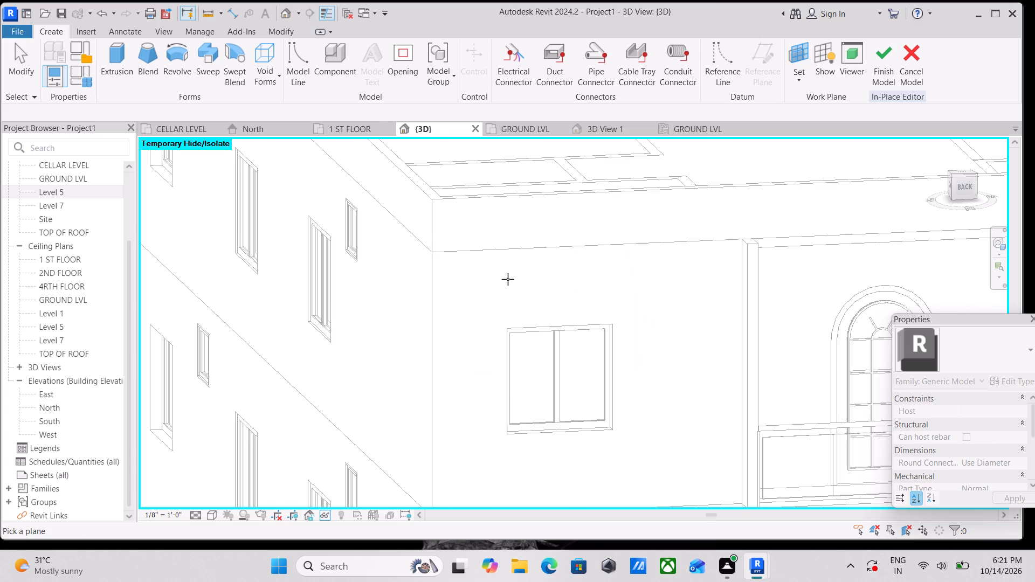
click(521, 251)
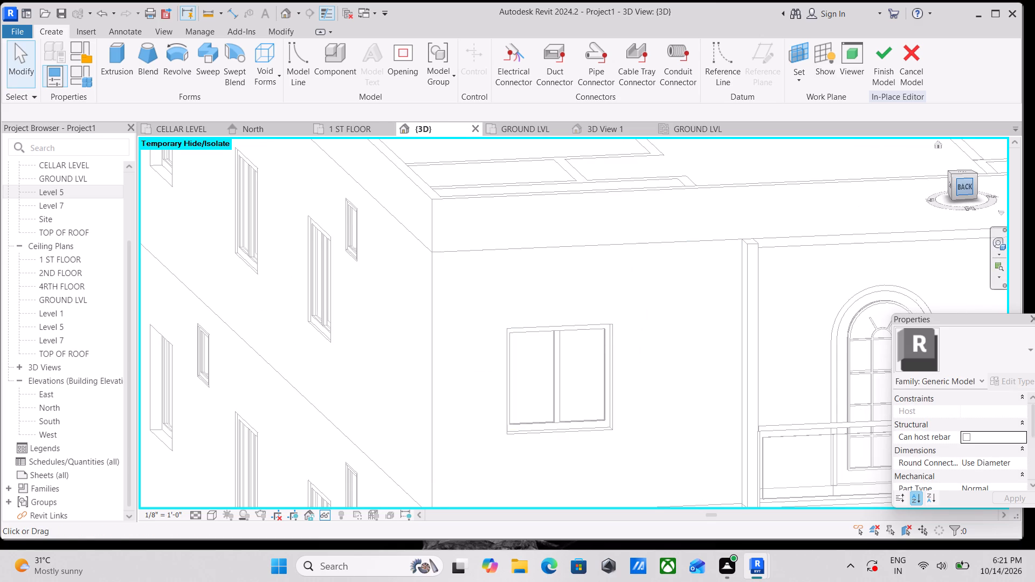
In the straight-on back view, sketch an extrusion rectangle about 4' 10" by 6" on the top-floor window head, overhanging each side about 5".
click(963, 180)
scroll(581, 235, up, 5)
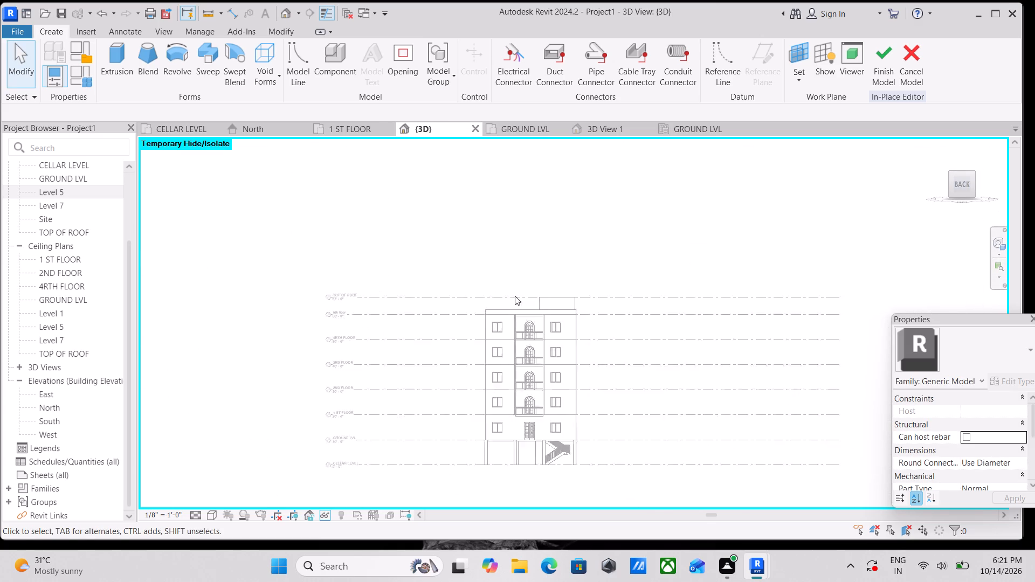
scroll(481, 337, up, 7)
scroll(609, 163, up, 3)
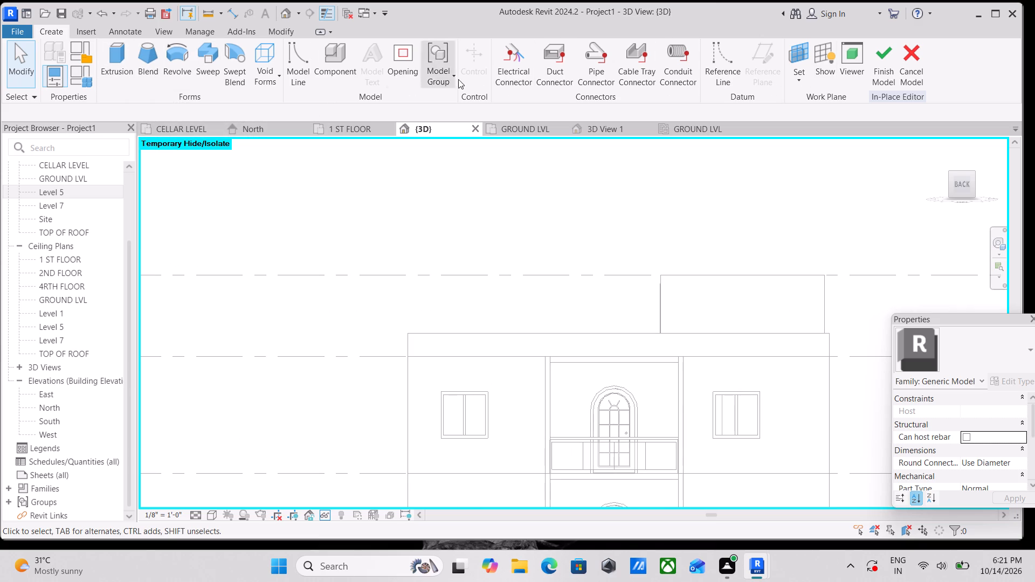
click(120, 73)
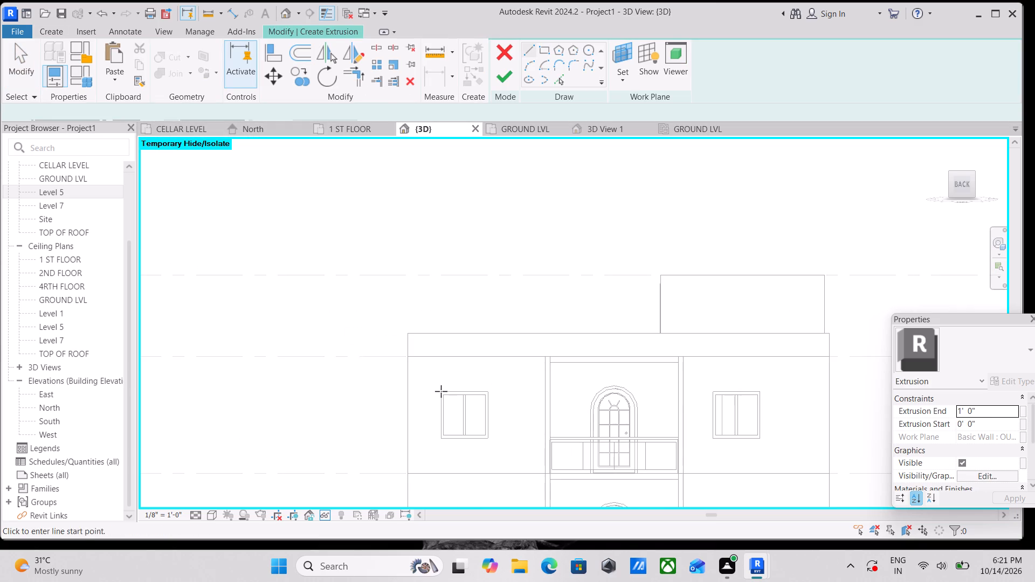
scroll(443, 396, up, 4)
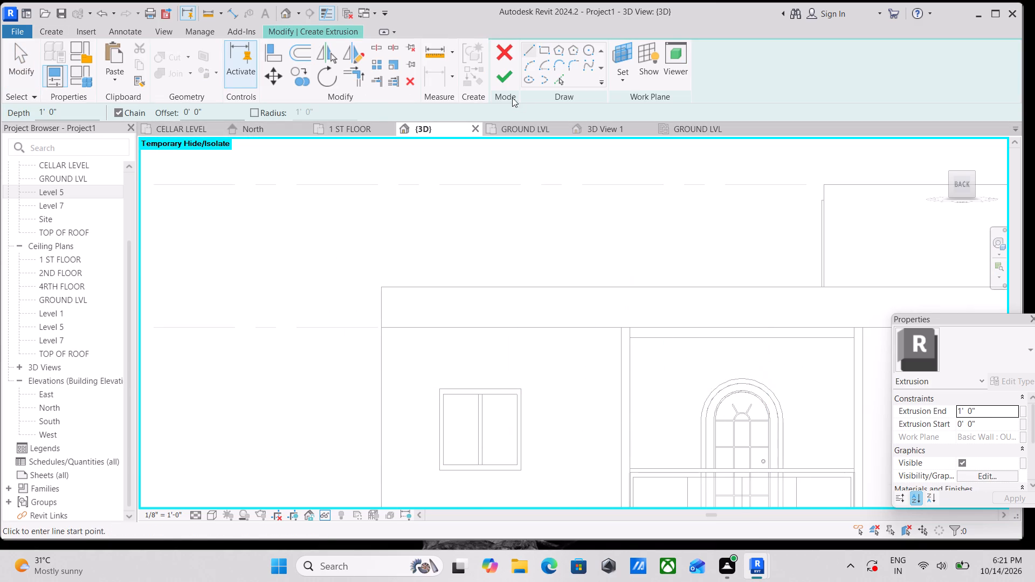
scroll(458, 448, up, 5)
click(451, 362)
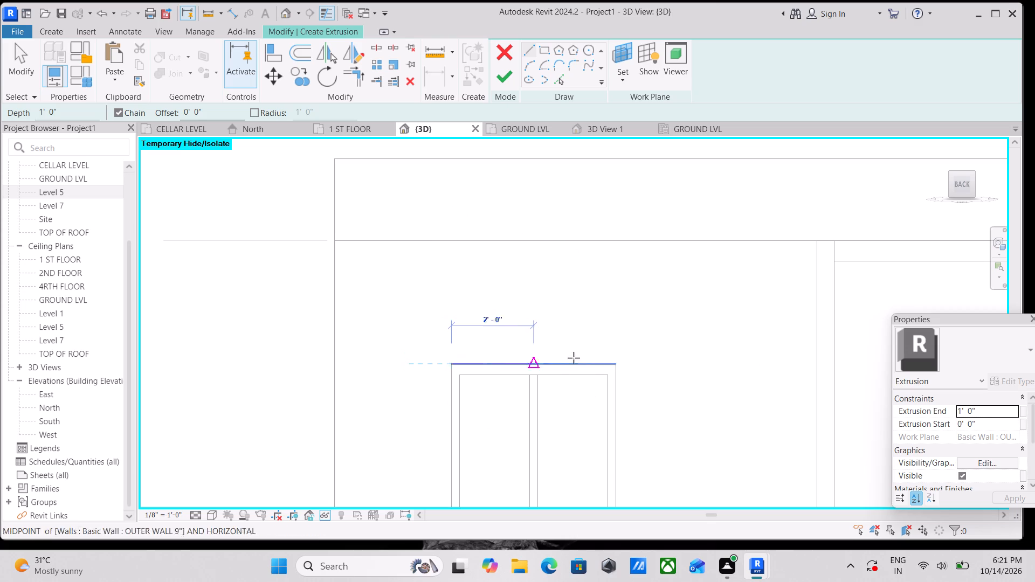
scroll(616, 370, up, 4)
click(616, 361)
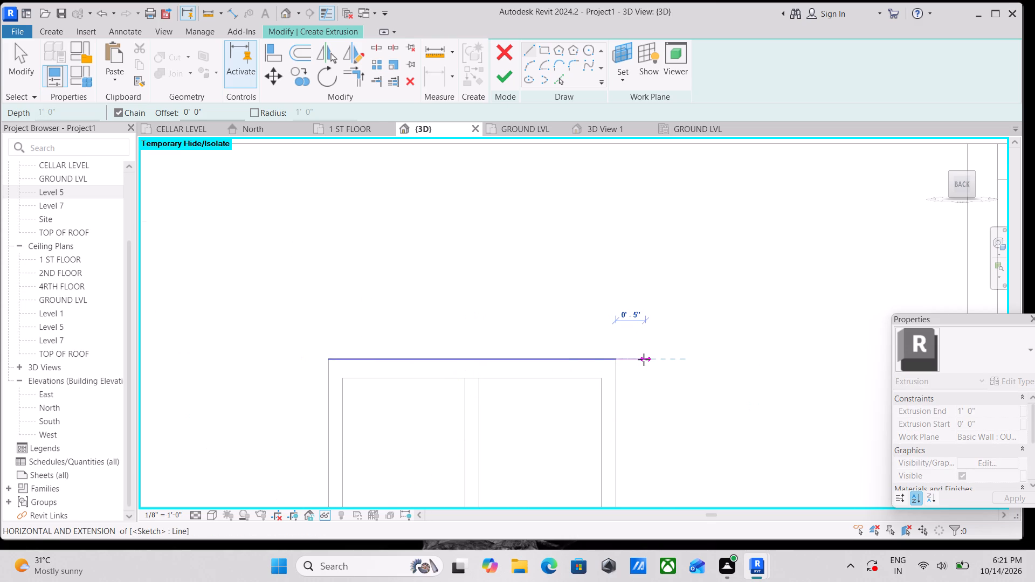
click(646, 359)
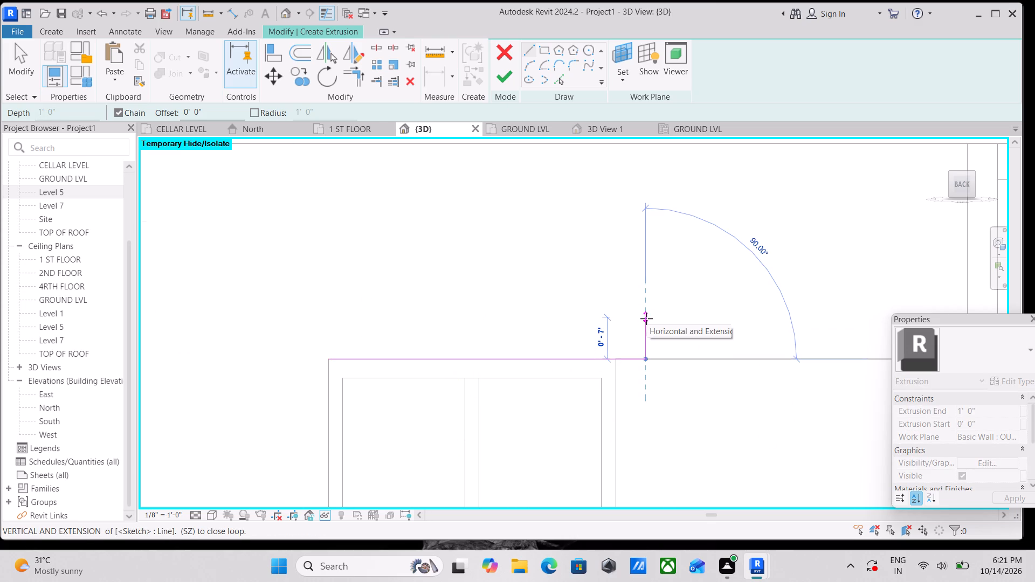
click(648, 322)
middle_drag(398, 327, 502, 325)
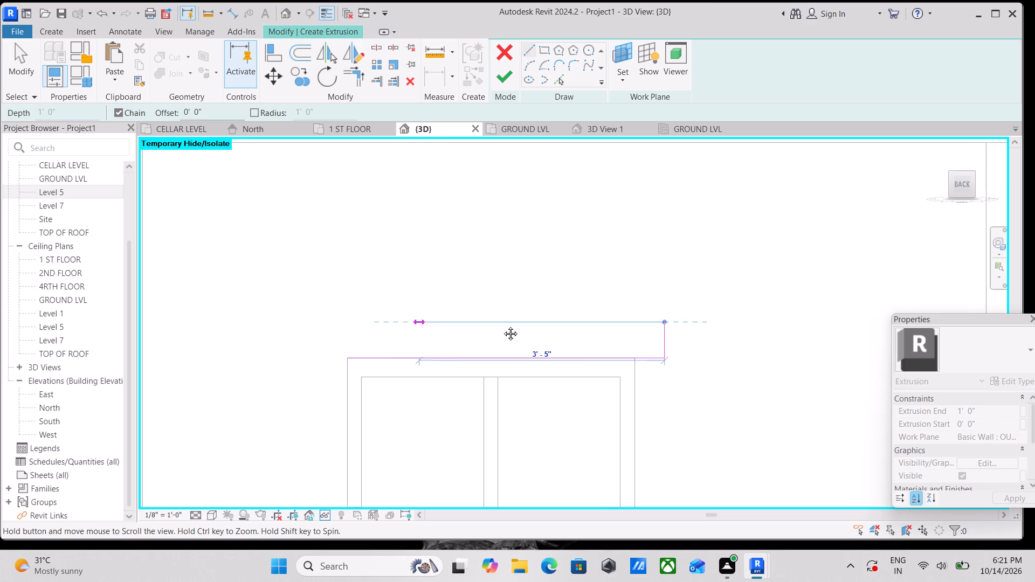
middle_drag(502, 325, 548, 322)
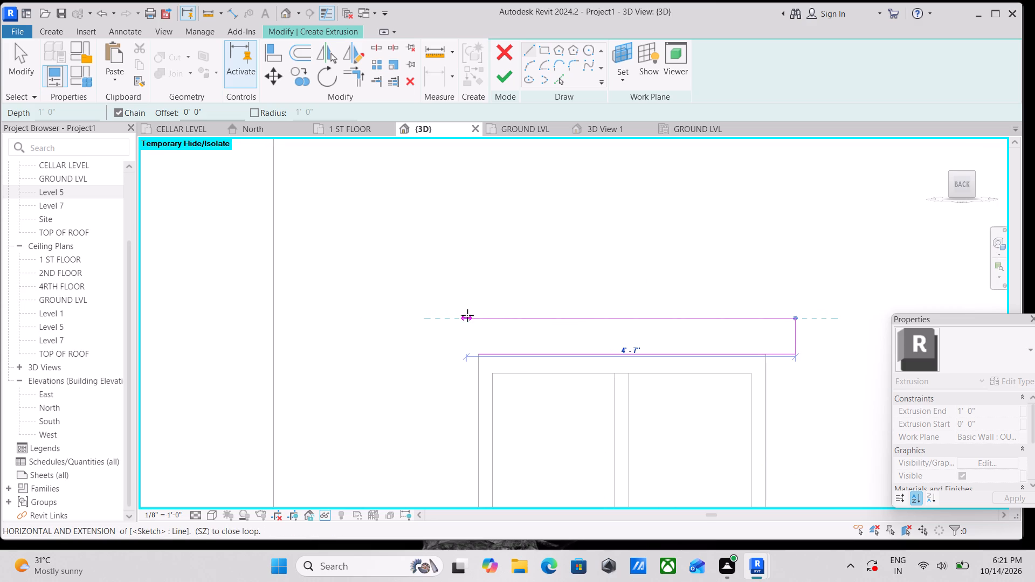
key(Escape)
click(477, 355)
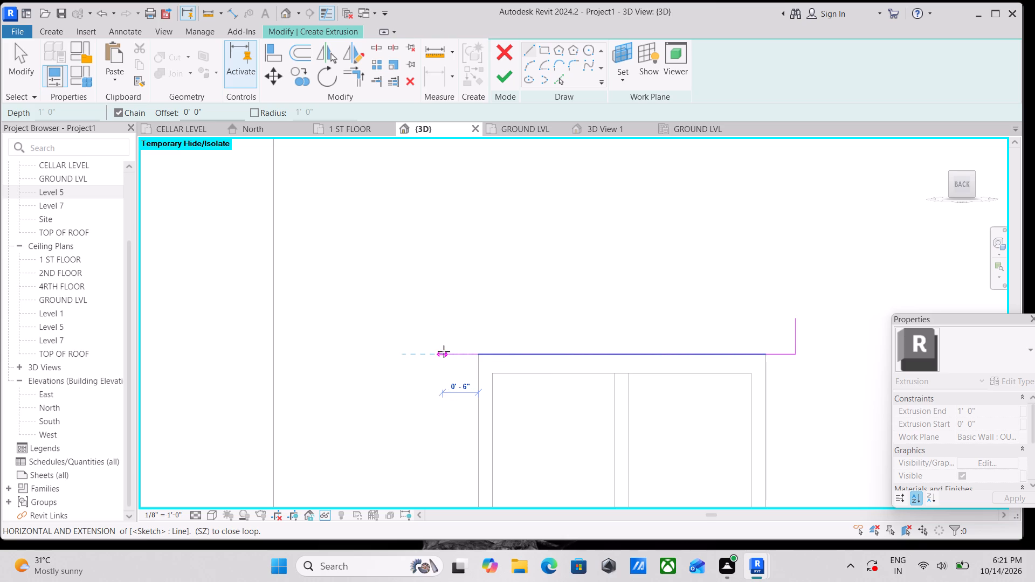
click(448, 349)
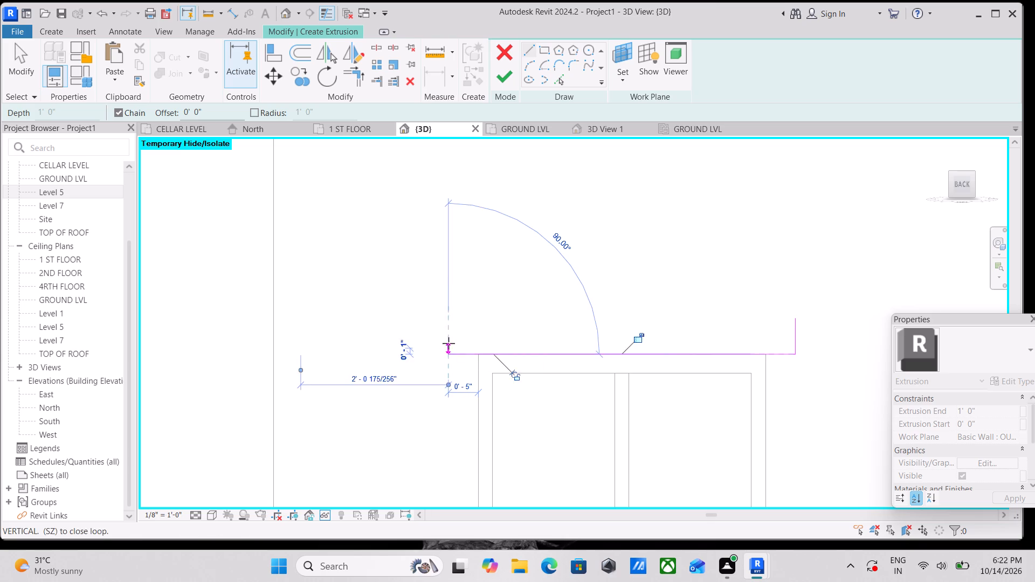
click(447, 321)
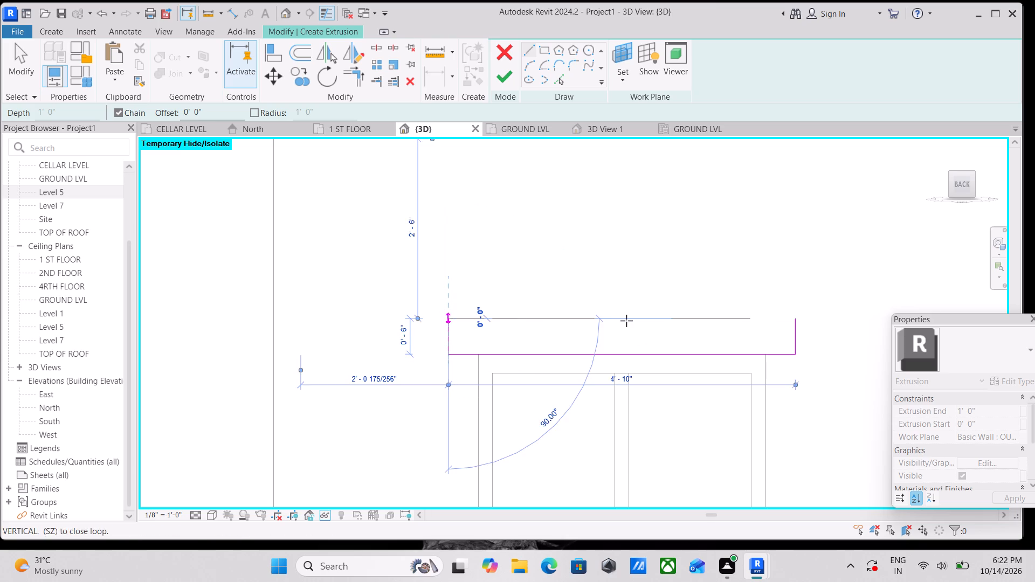
click(793, 318)
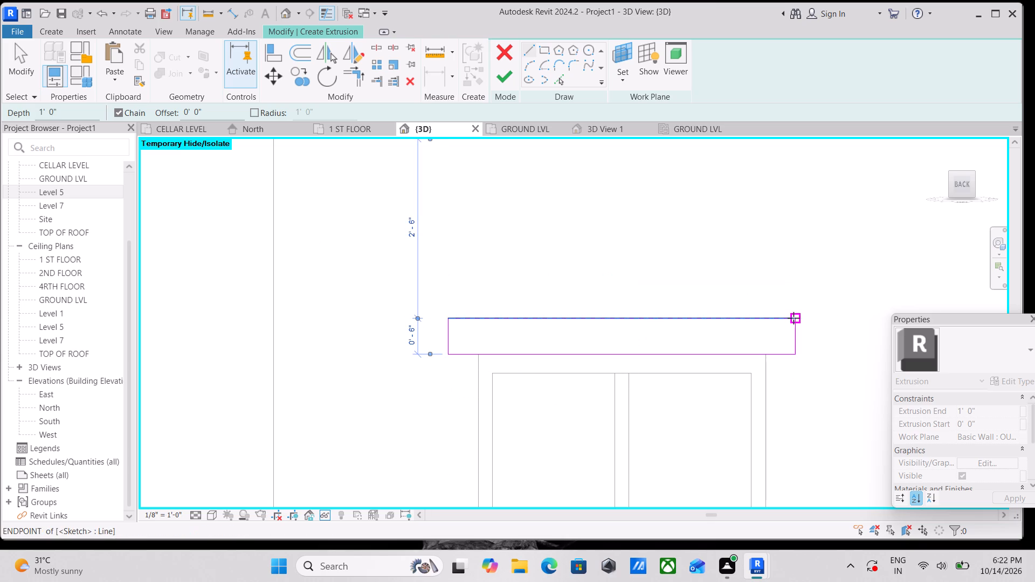
key(Escape)
Assign the white material to the window-head extrusion and finish the in-place model.
scroll(793, 318, down, 8)
scroll(775, 278, down, 1)
middle_drag(775, 278, 709, 342)
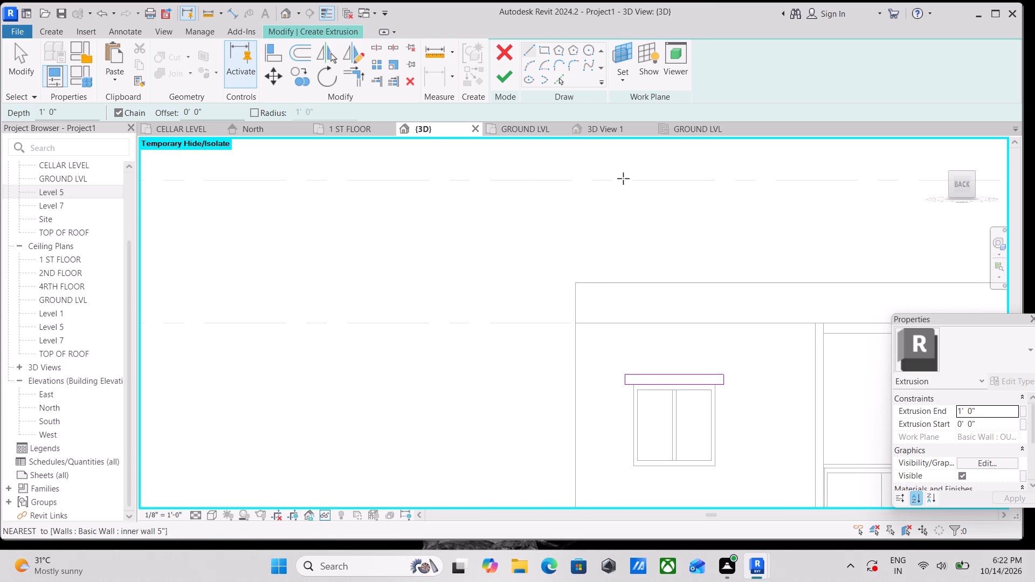
scroll(990, 459, down, 2)
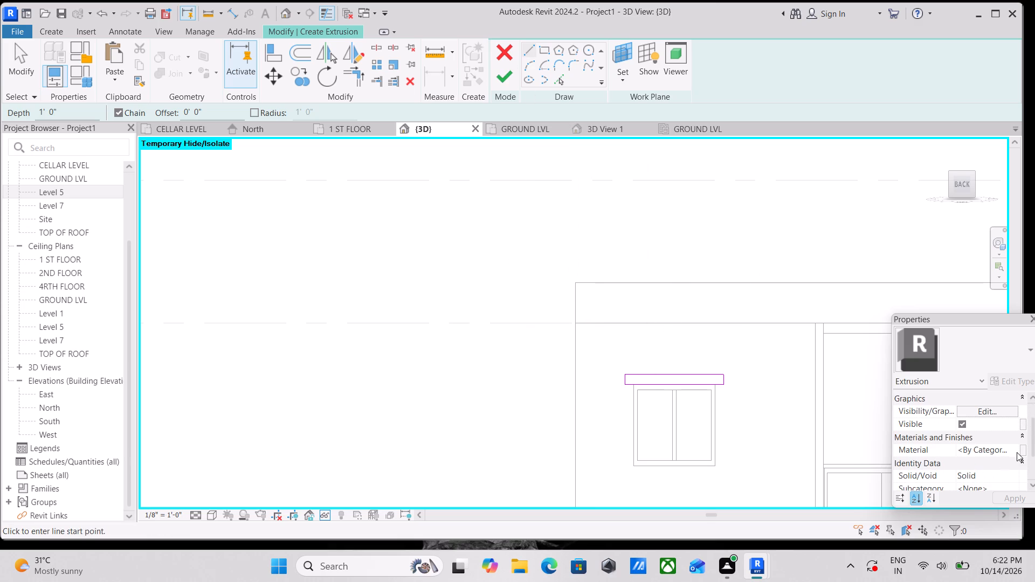
click(1018, 452)
click(1016, 450)
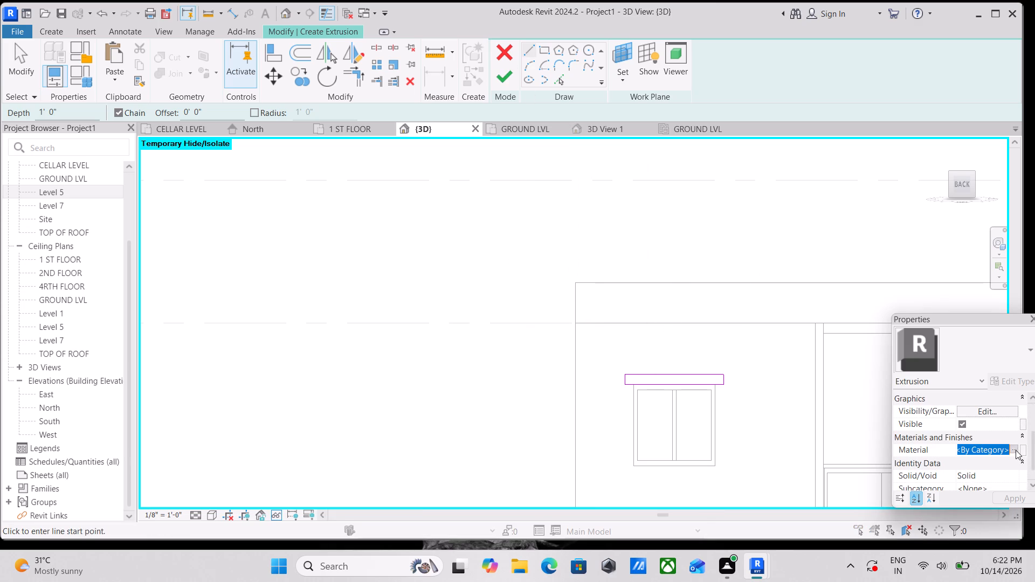
click(616, 441)
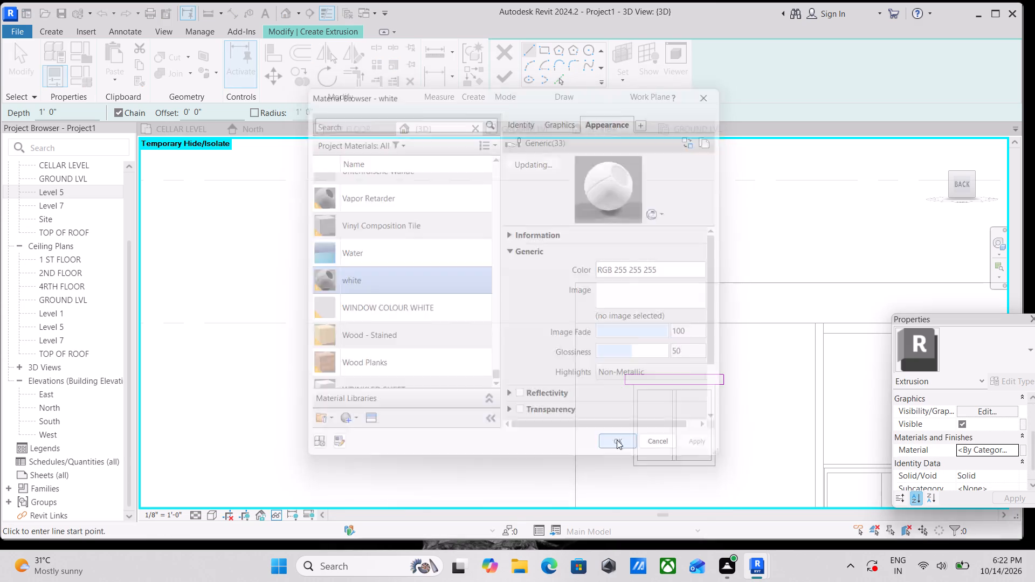
click(503, 83)
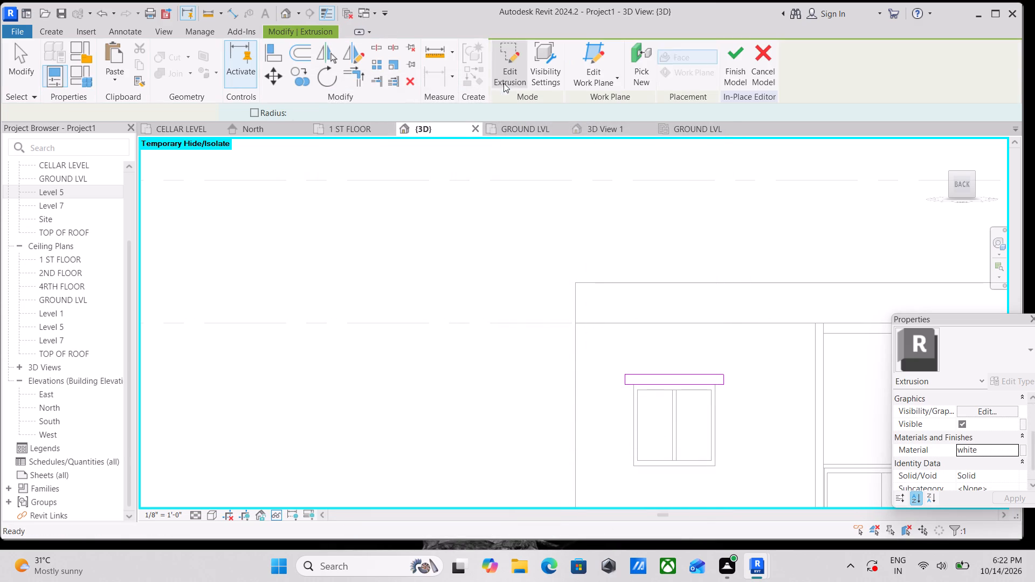
scroll(708, 380, down, 2)
click(738, 43)
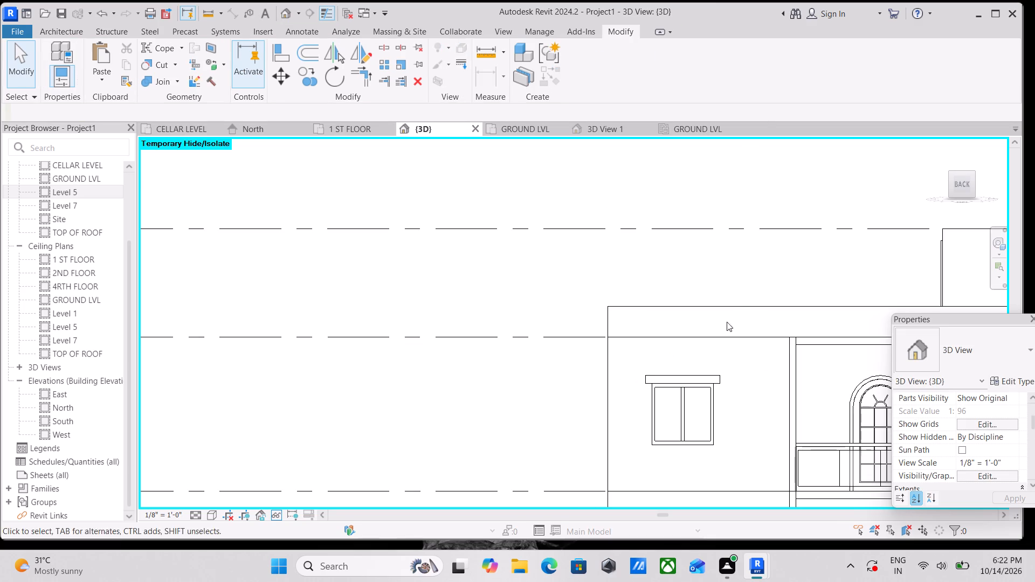
Copy the new top-floor window-head projection about 23' 2" across to the matching window on the other side of the balcony.
scroll(687, 366, up, 5)
scroll(637, 379, up, 2)
scroll(697, 375, up, 2)
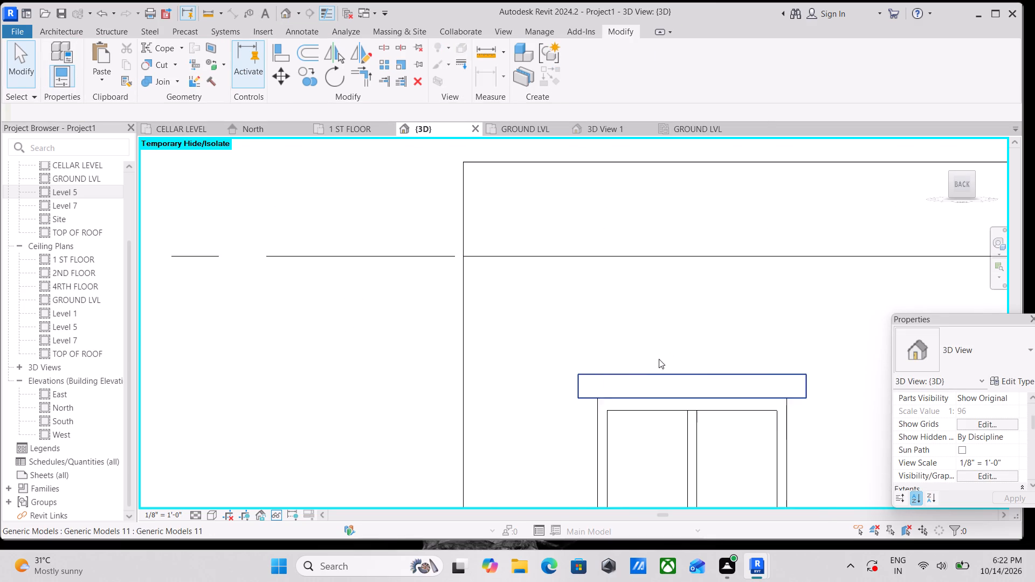
scroll(659, 359, up, 1)
click(648, 376)
scroll(649, 376, down, 4)
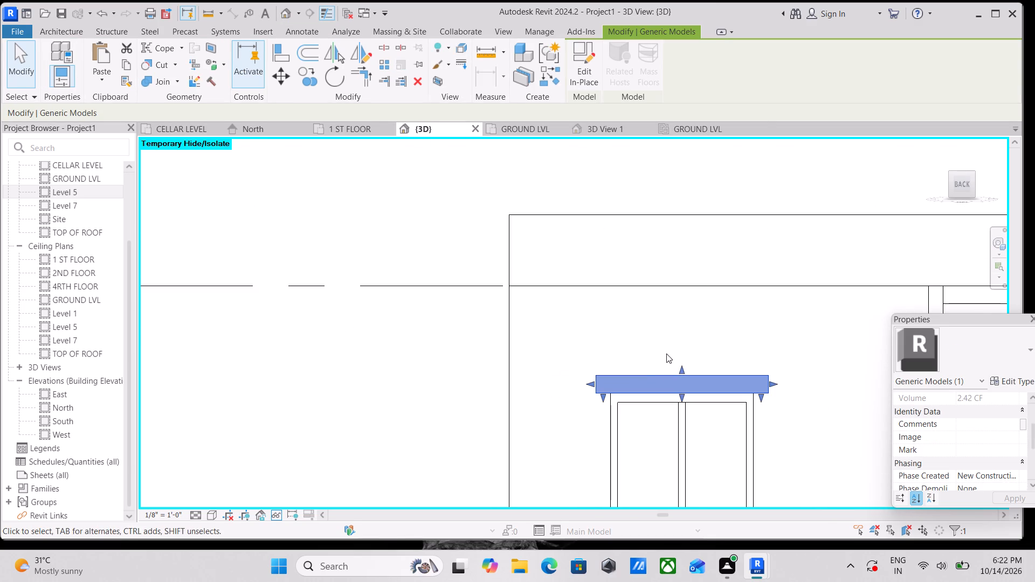
text(co)
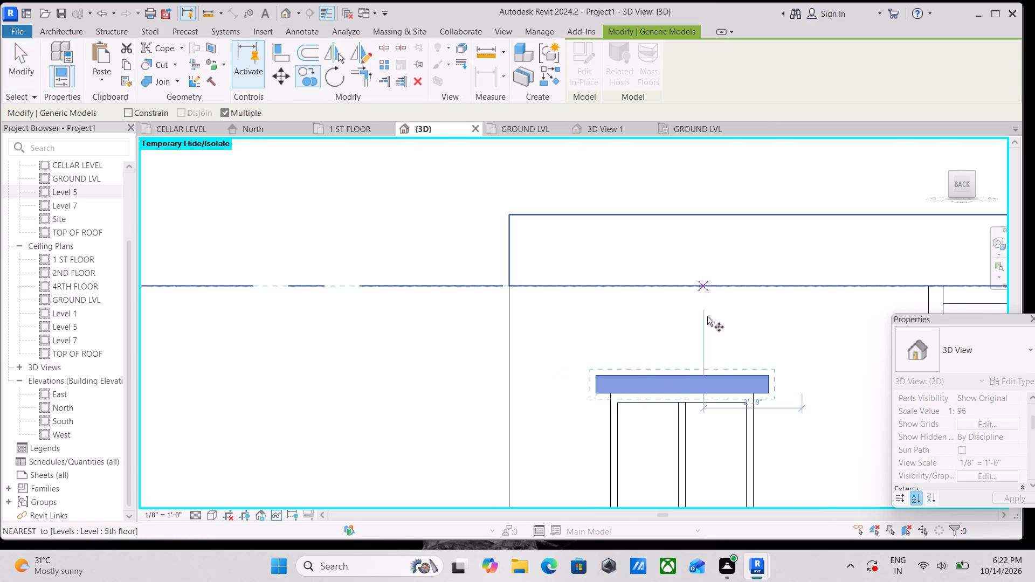
scroll(686, 404, up, 2)
click(682, 389)
middle_drag(776, 386, 452, 347)
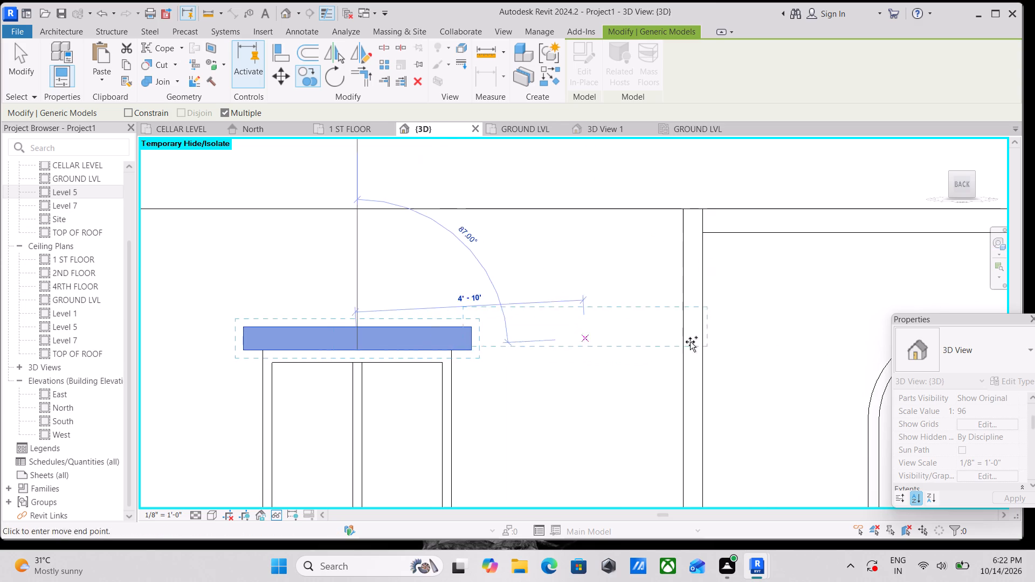
middle_drag(706, 341, 312, 306)
scroll(312, 306, down, 3)
middle_drag(525, 309, 358, 316)
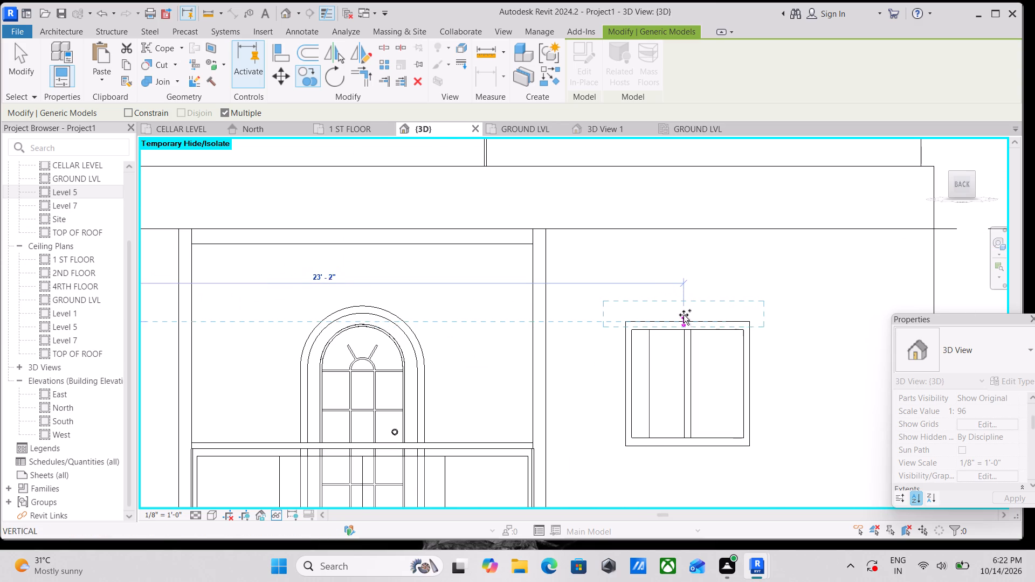
click(691, 317)
scroll(691, 317, down, 4)
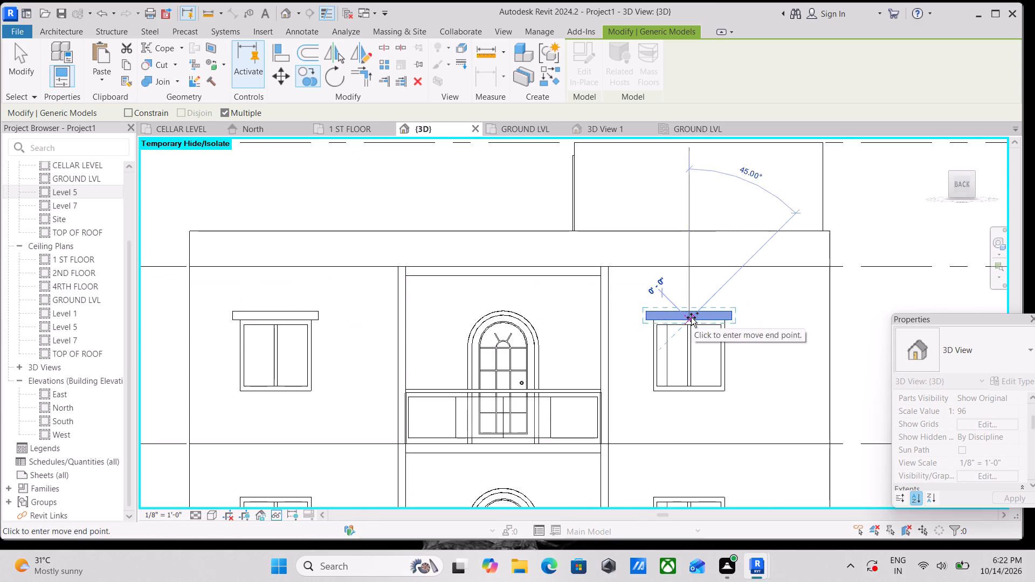
scroll(691, 317, down, 3)
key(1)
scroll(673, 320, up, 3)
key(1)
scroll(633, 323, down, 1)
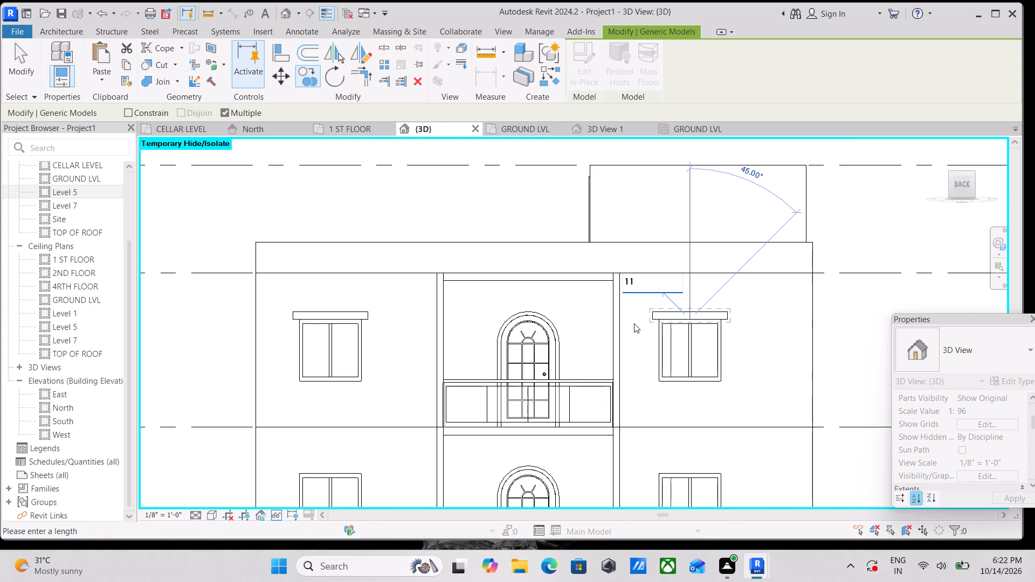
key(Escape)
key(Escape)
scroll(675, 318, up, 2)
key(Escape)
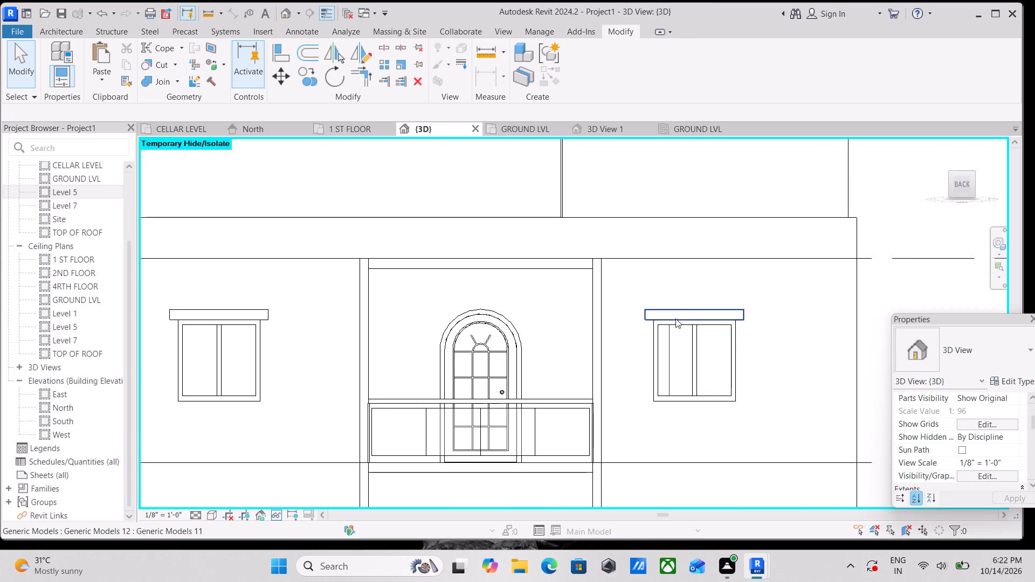
Copy both top-floor rear window-head projections together 10' 0" down onto the window heads of the floor below, with Multiple enabled.
middle_drag(677, 318, 731, 311)
scroll(732, 313, up, 1)
scroll(724, 305, down, 3)
key(Escape)
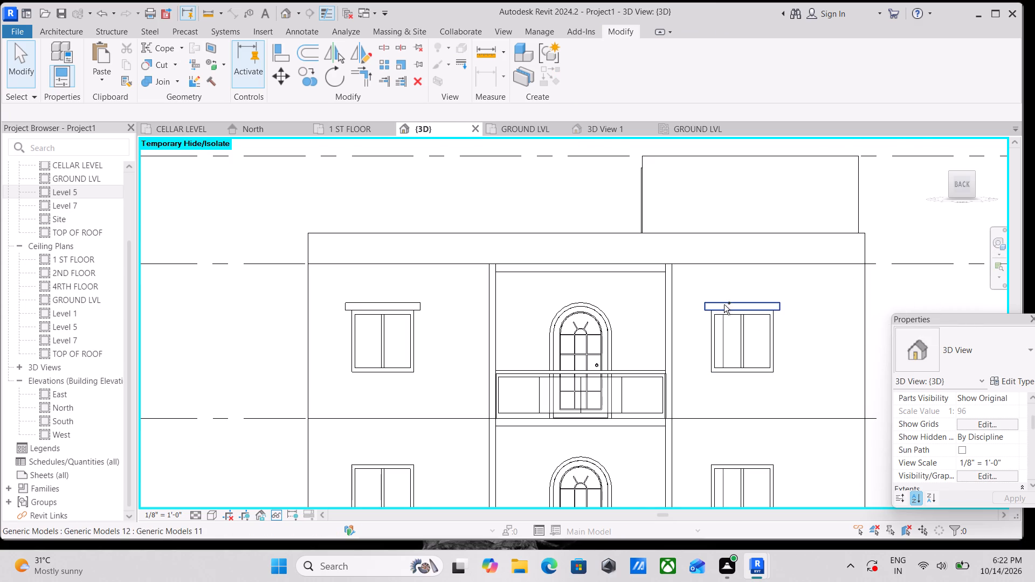
ctrl+click(721, 301)
ctrl+click(391, 303)
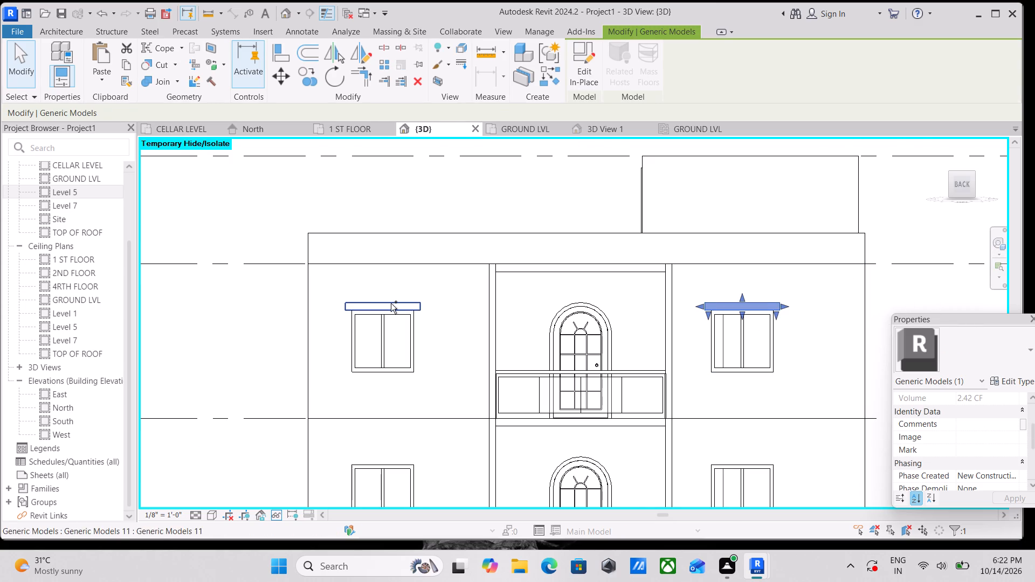
click(307, 75)
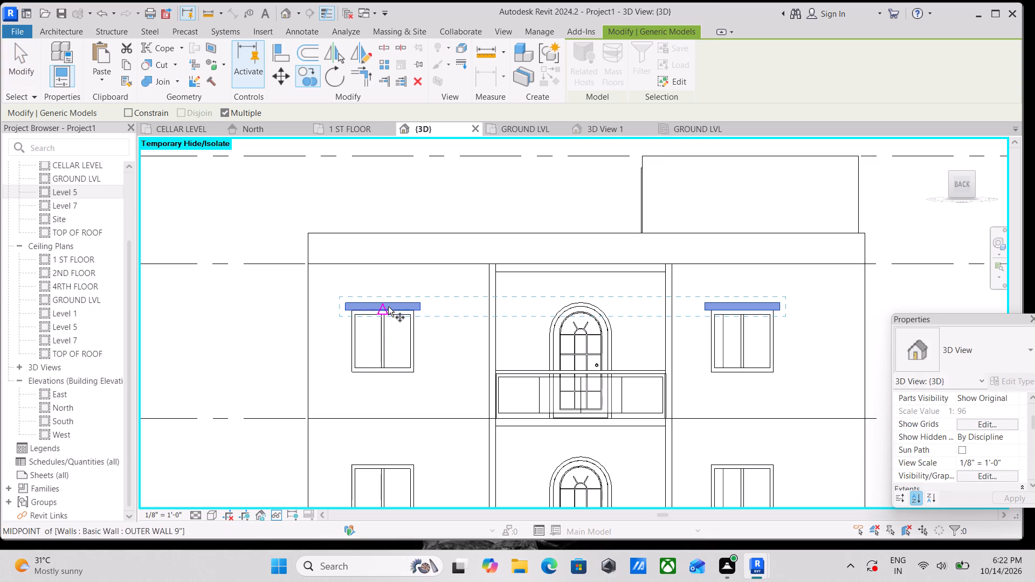
scroll(383, 306, up, 5)
click(386, 306)
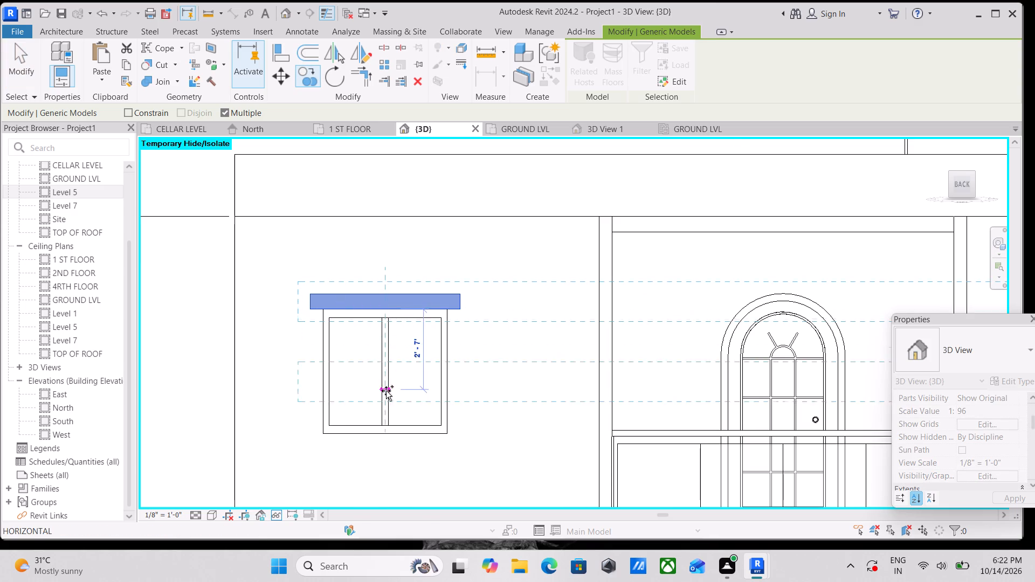
scroll(386, 391, down, 1)
middle_drag(390, 385, 431, 211)
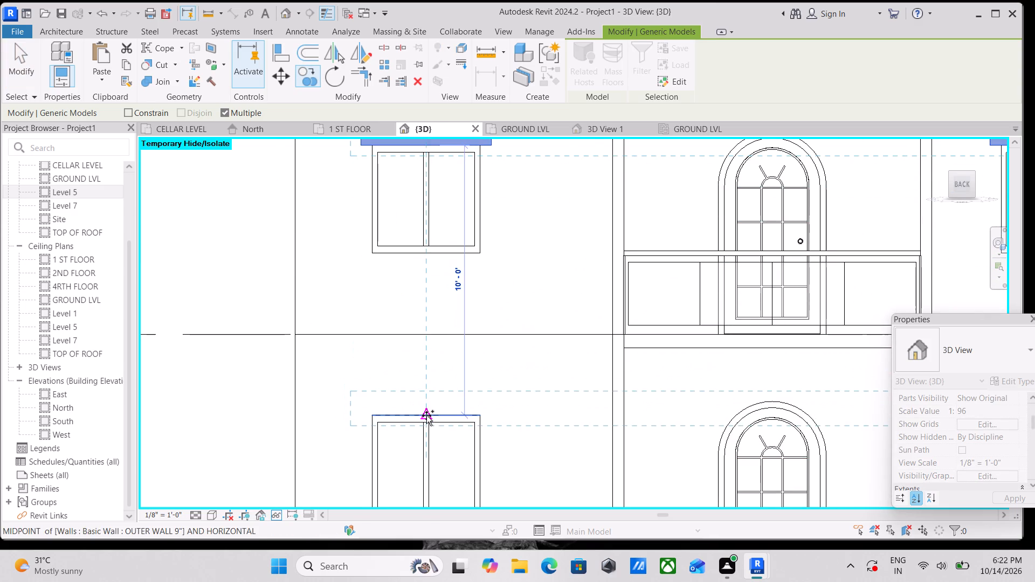
click(426, 415)
Place two more copies of the projection pair on the next two lower floors' window heads, at 10' 0" intervals.
scroll(429, 415, down, 3)
middle_drag(429, 415, 467, 220)
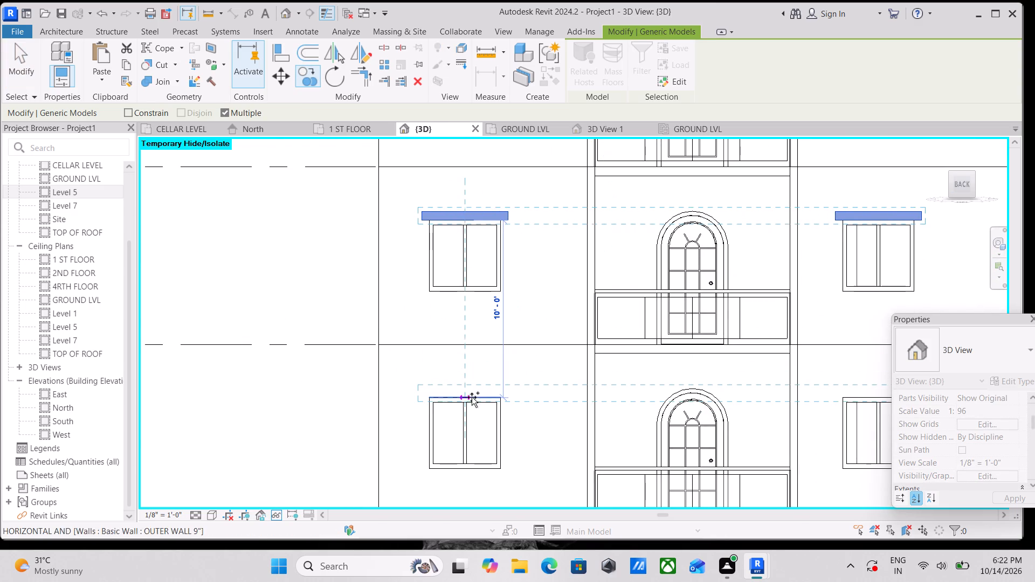
scroll(459, 363, up, 3)
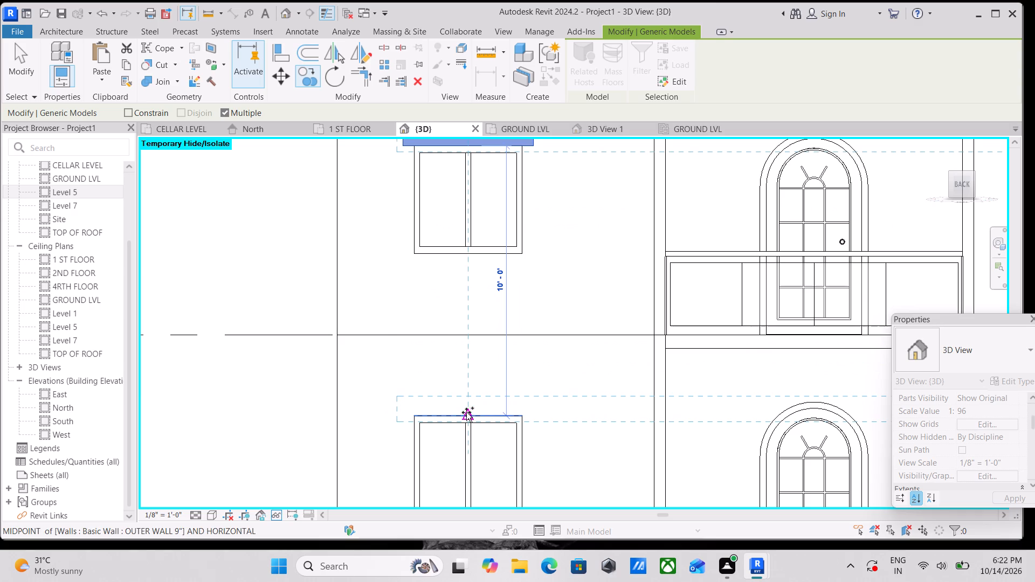
click(466, 412)
scroll(467, 411, down, 4)
scroll(494, 295, up, 1)
scroll(492, 369, down, 2)
middle_drag(493, 371, 522, 214)
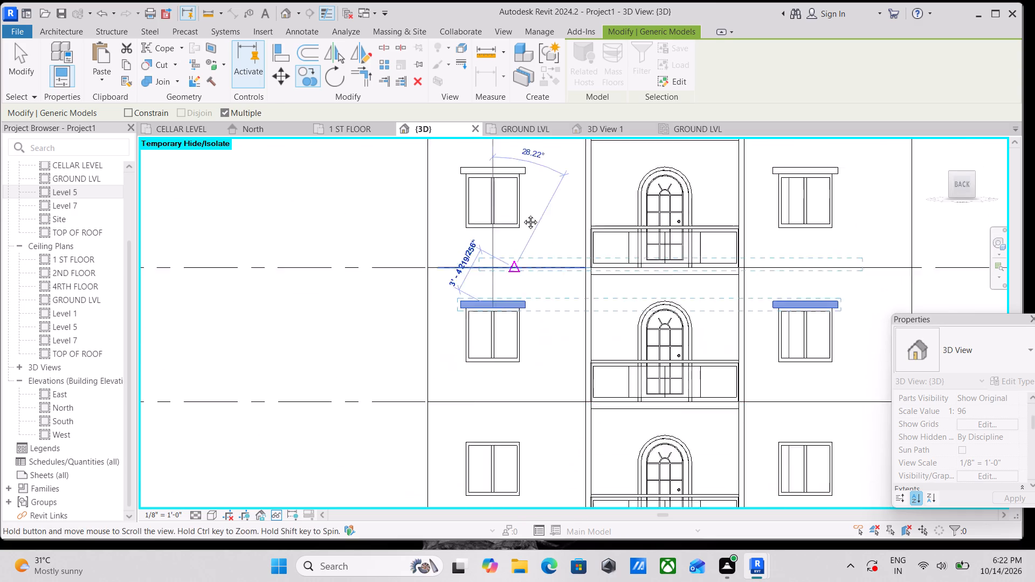
middle_drag(522, 214, 527, 177)
scroll(508, 348, up, 6)
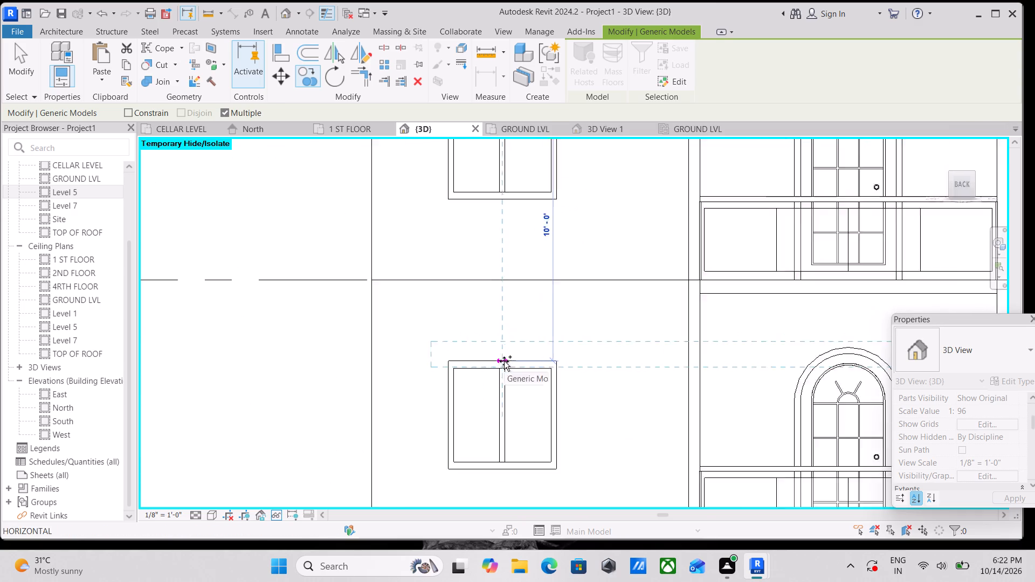
click(501, 358)
Place the last copy of the projection pair on the GROUND LVL window heads and end the copying.
scroll(507, 358, down, 3)
middle_drag(507, 358, 514, 183)
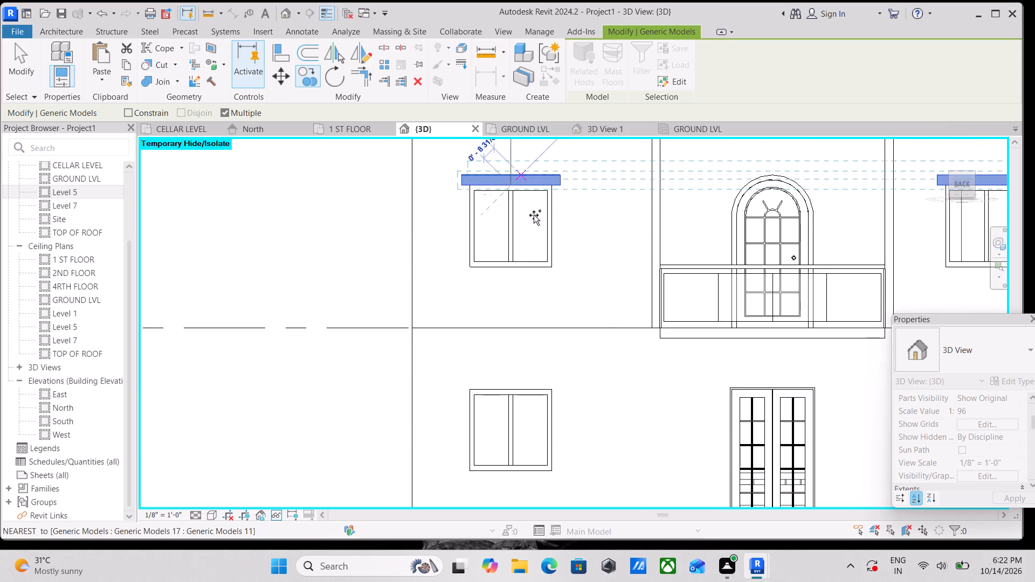
scroll(546, 269, down, 2)
middle_drag(549, 288, 544, 209)
scroll(514, 271, up, 6)
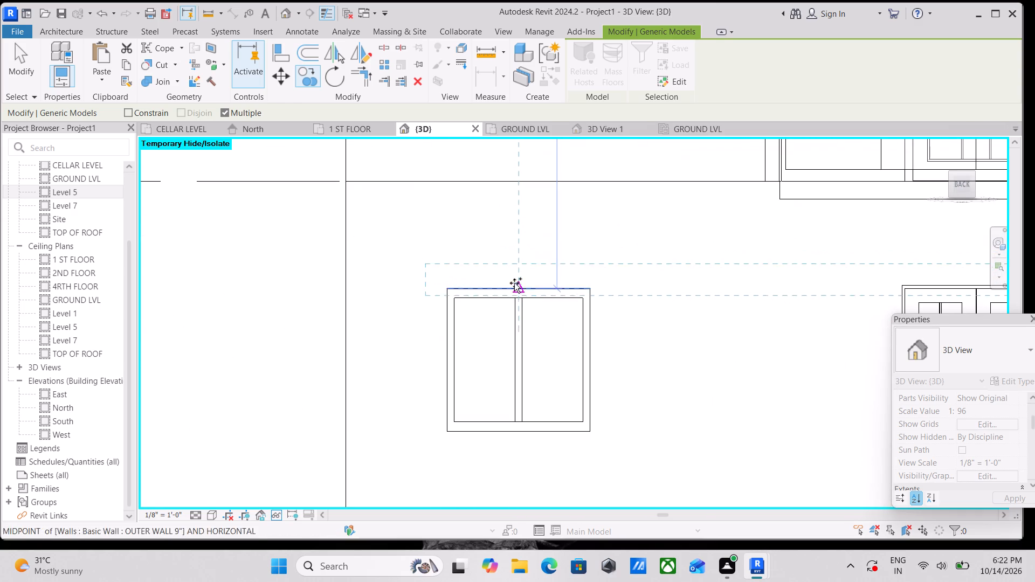
click(515, 284)
scroll(517, 284, down, 7)
middle_drag(541, 292, 514, 218)
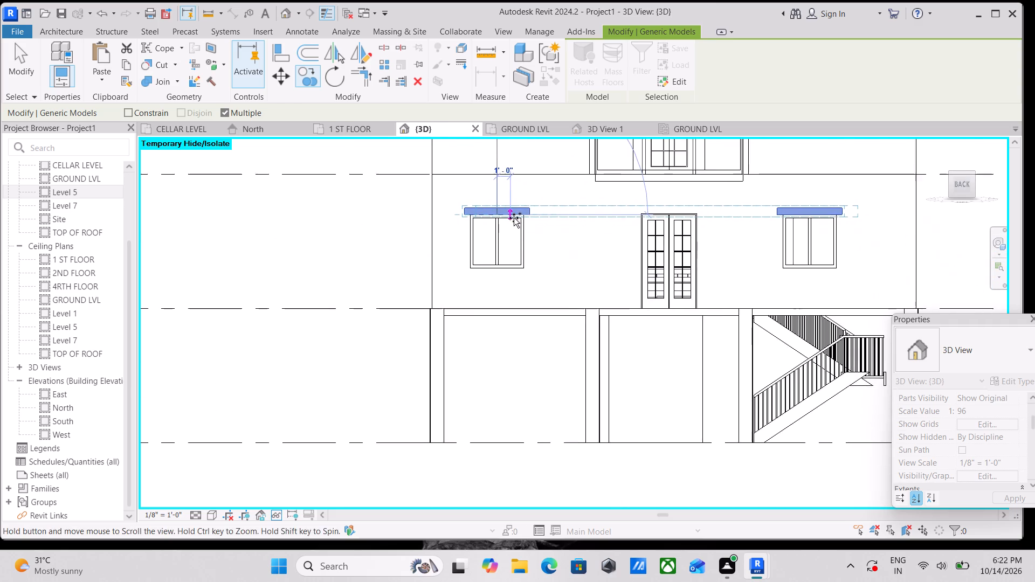
scroll(519, 250, down, 3)
middle_drag(519, 251, 540, 351)
scroll(542, 338, down, 2)
middle_drag(541, 353, 543, 396)
scroll(543, 386, down, 4)
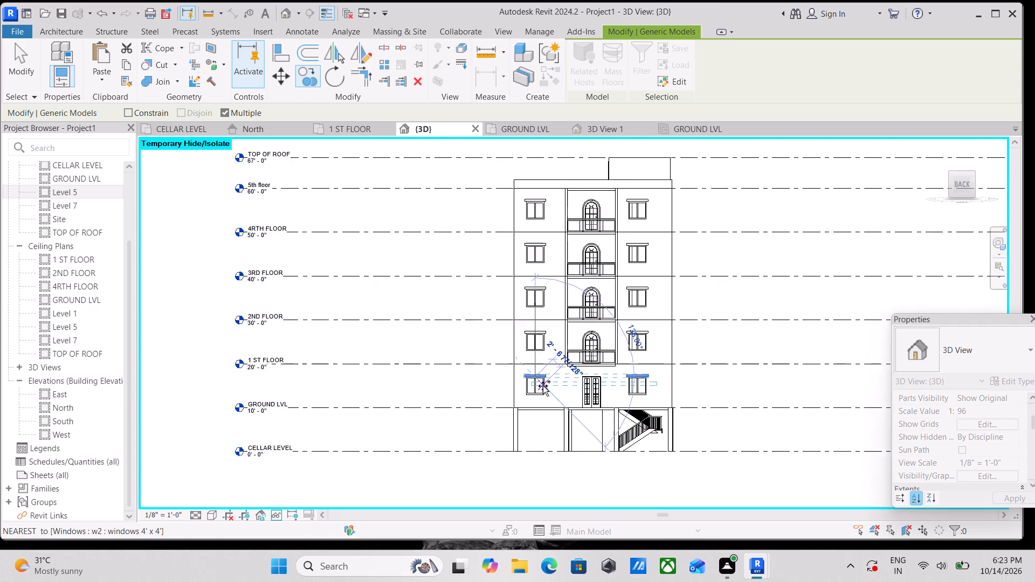
key(Escape)
scroll(550, 368, down, 1)
key(Escape)
Examine the rear, side and front facades in 3D to check which windows have head projections.
scroll(535, 359, up, 7)
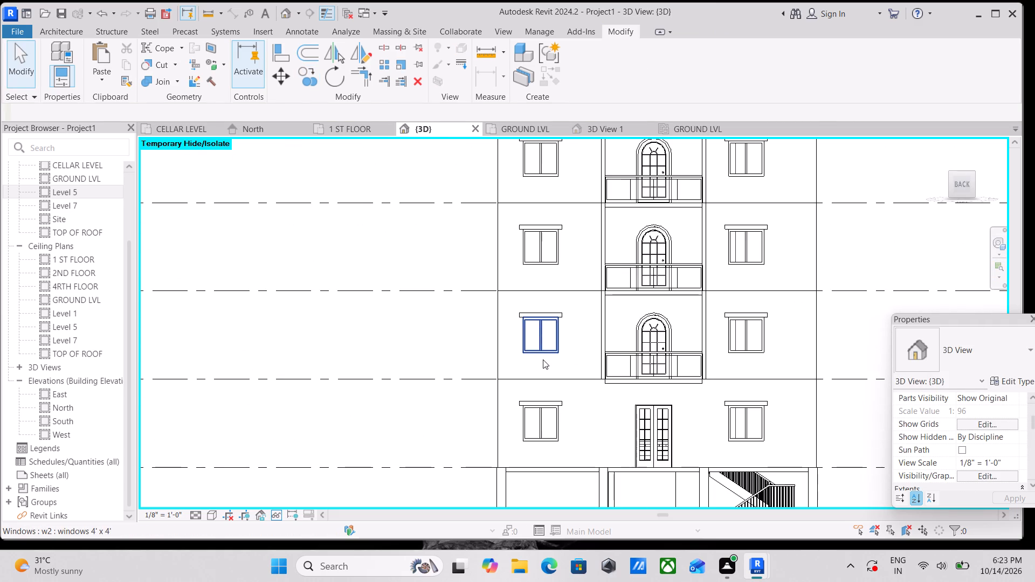
shift+middle_drag(535, 336, 618, 406)
scroll(624, 398, down, 3)
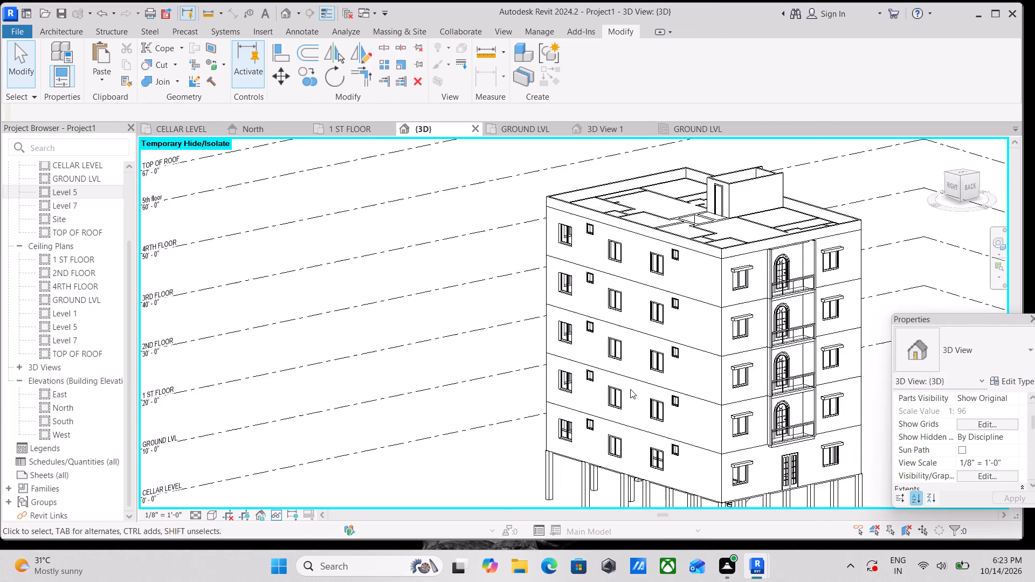
scroll(630, 389, down, 2)
middle_drag(630, 388, 716, 371)
middle_drag(711, 362, 650, 349)
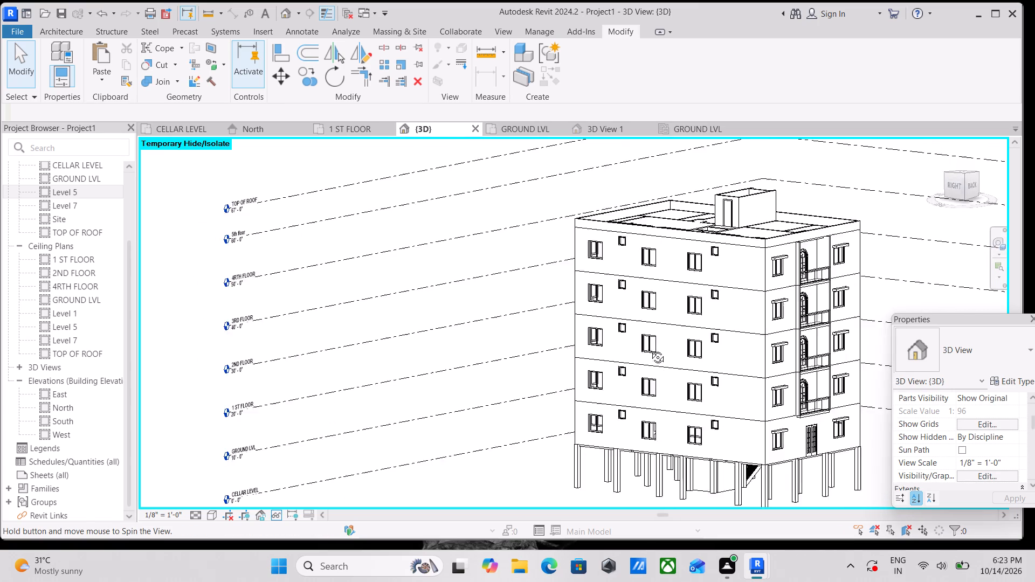
middle_drag(650, 349, 818, 307)
middle_drag(810, 307, 643, 379)
shift+scroll(646, 346, up, 2)
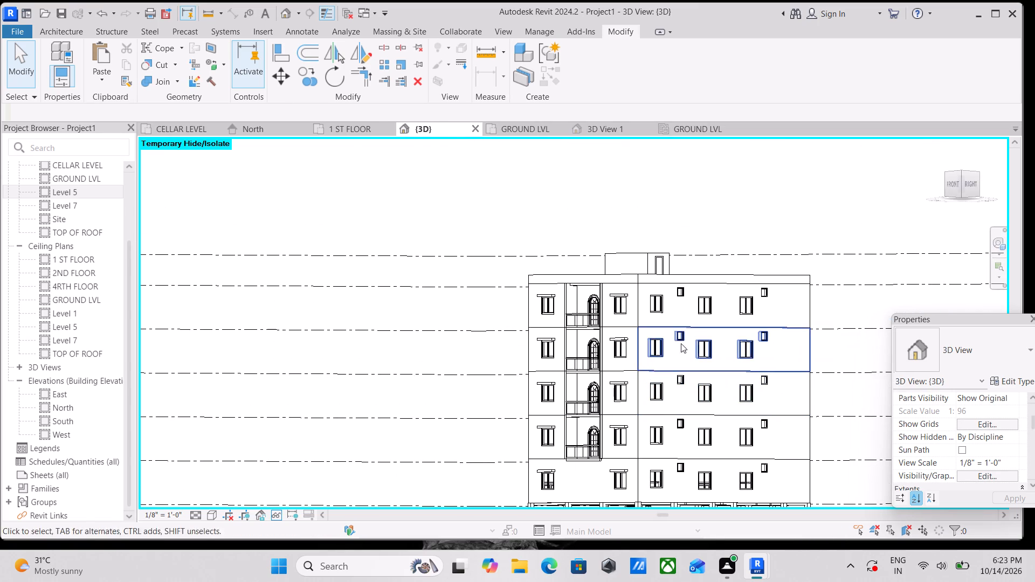
Examine the right-side facade's windows in the straight-on right view, focusing on the top floor.
click(969, 188)
scroll(567, 390, up, 3)
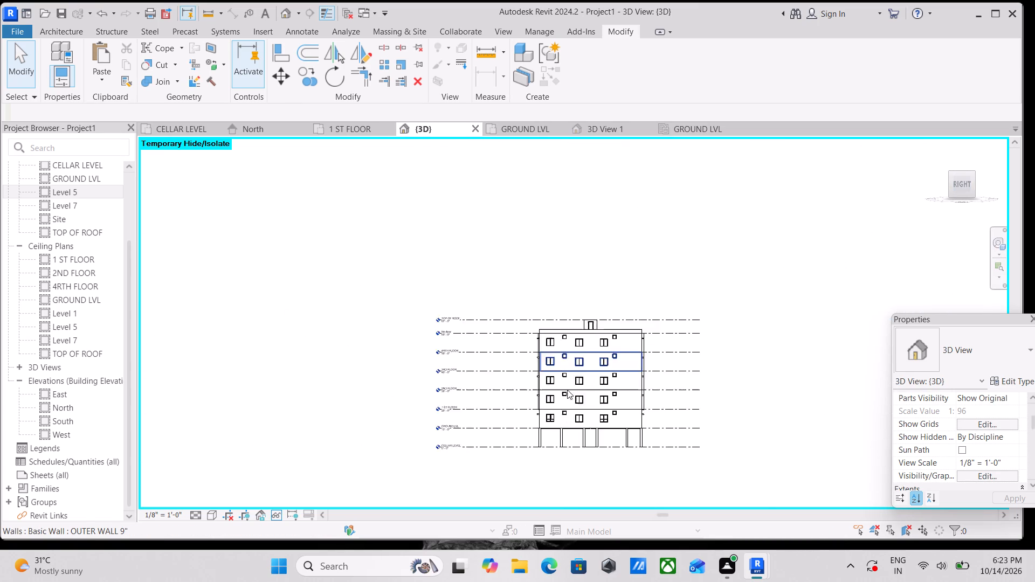
scroll(567, 390, up, 8)
scroll(517, 332, up, 2)
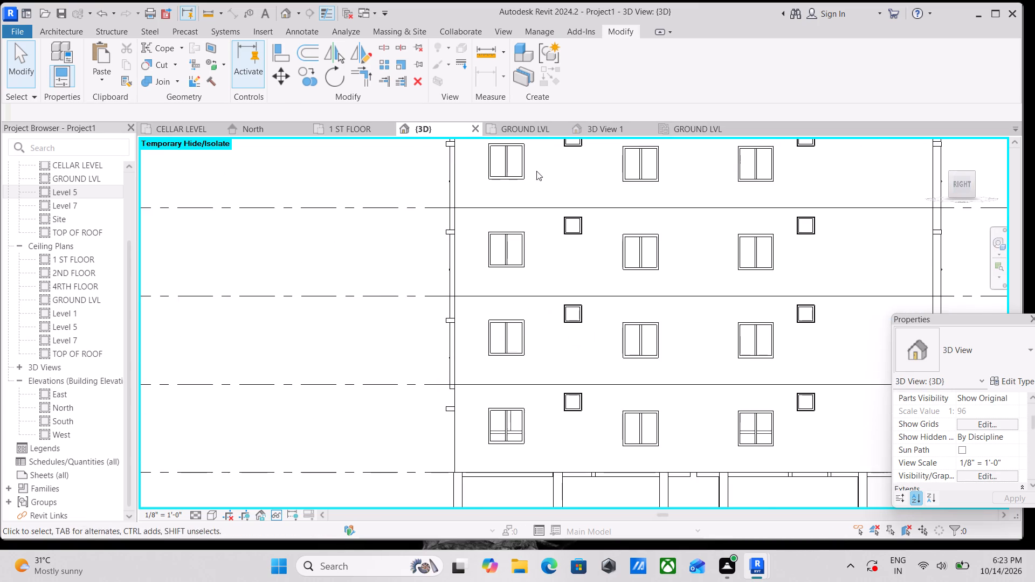
scroll(536, 171, down, 1)
middle_drag(536, 171, 546, 461)
scroll(522, 420, up, 2)
scroll(505, 358, up, 1)
middle_drag(505, 358, 507, 422)
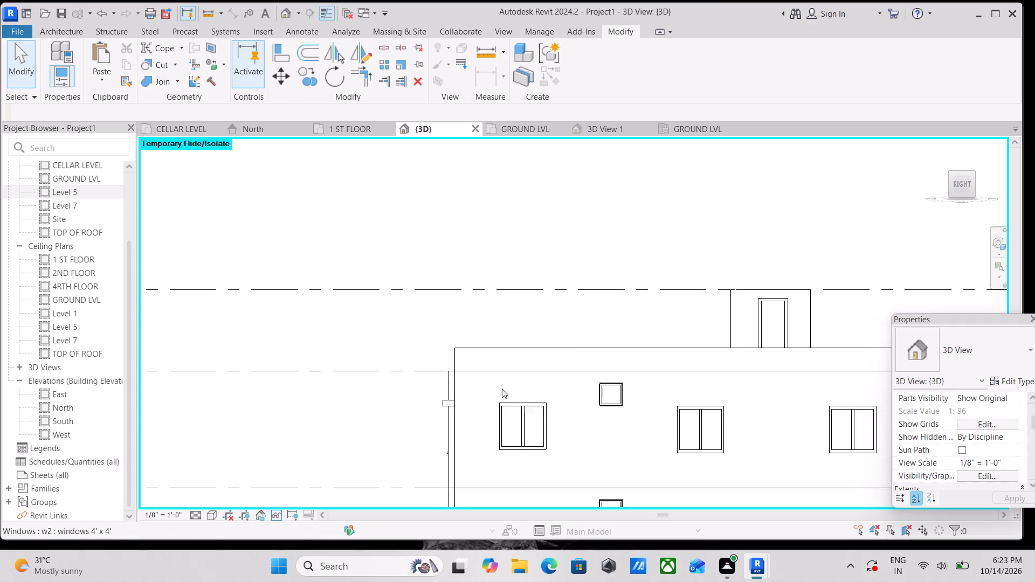
scroll(501, 381, up, 4)
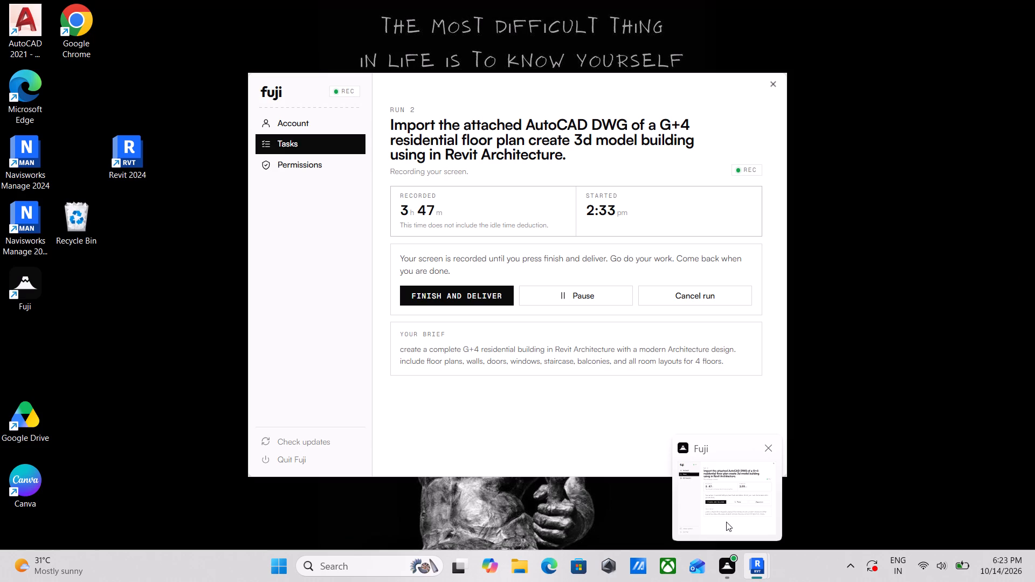
scroll(530, 379, down, 4)
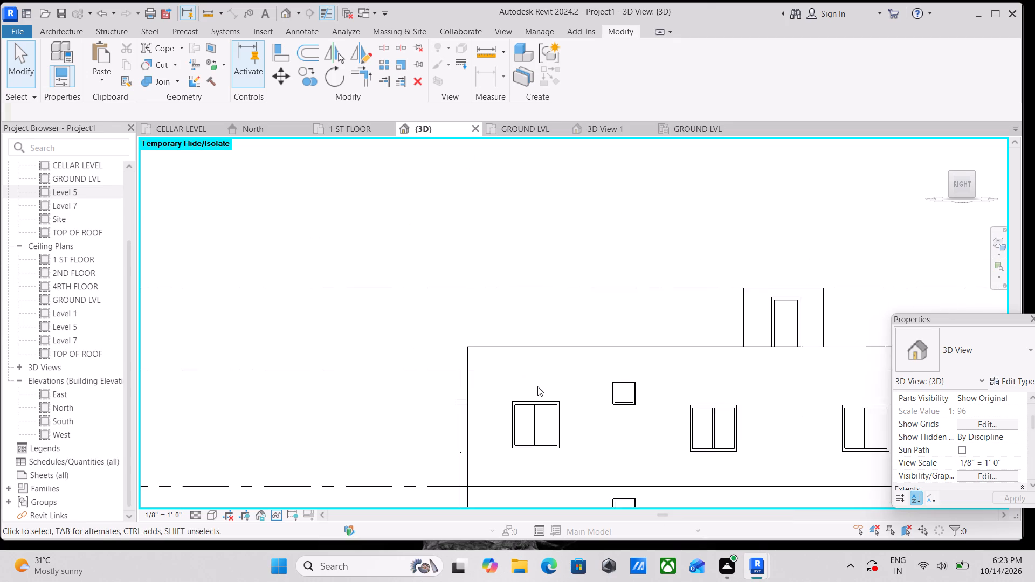
middle_drag(537, 386, 546, 344)
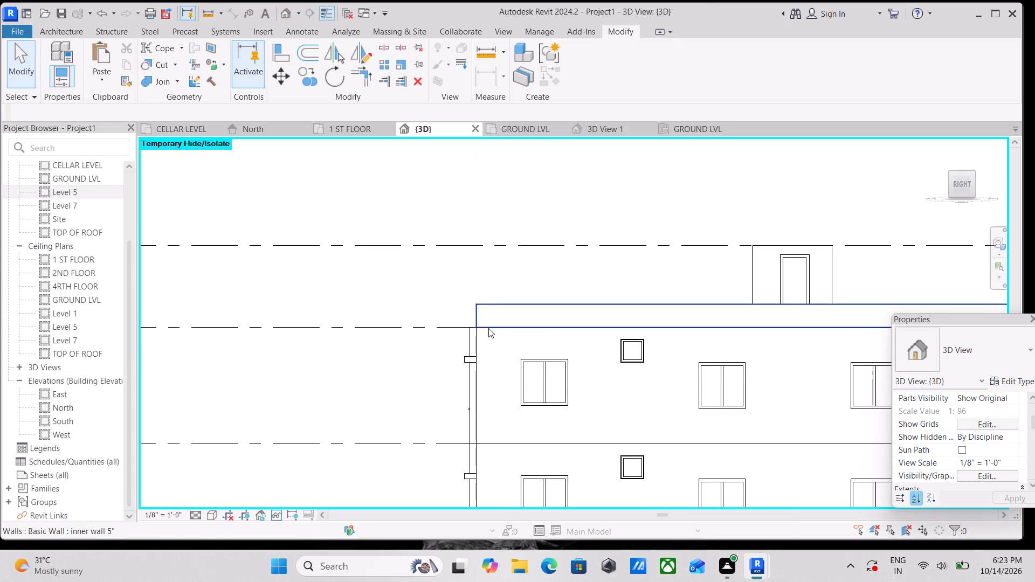
scroll(588, 359, down, 2)
scroll(489, 294, down, 1)
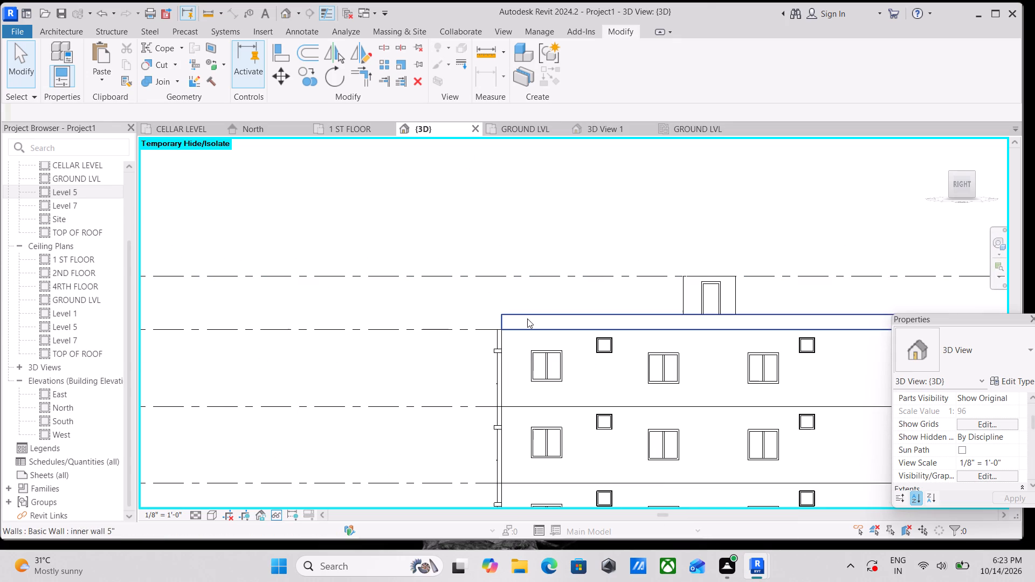
Start a new in-place component in the Generic Models category, keeping the suggested name.
click(61, 29)
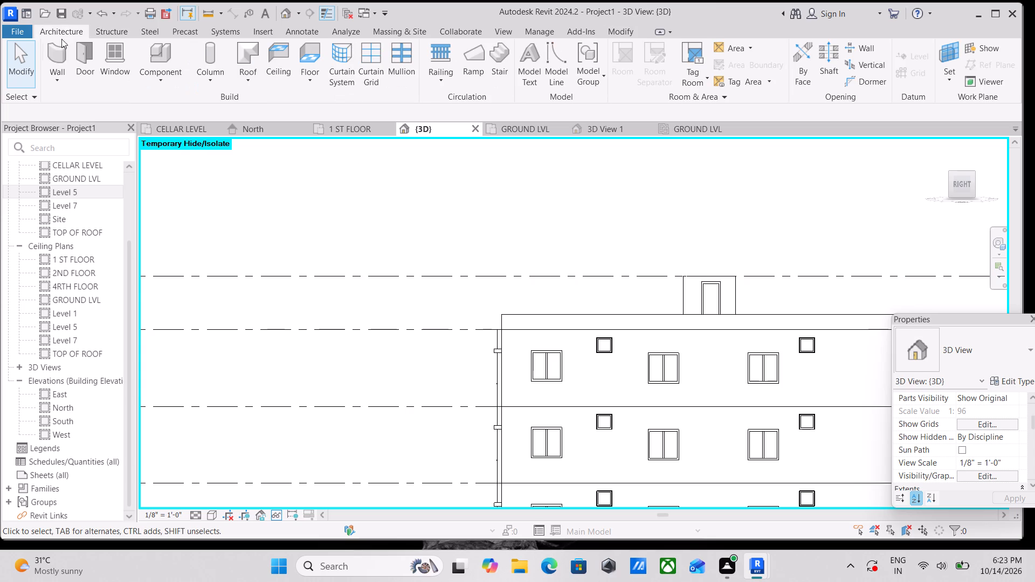
click(168, 79)
click(165, 132)
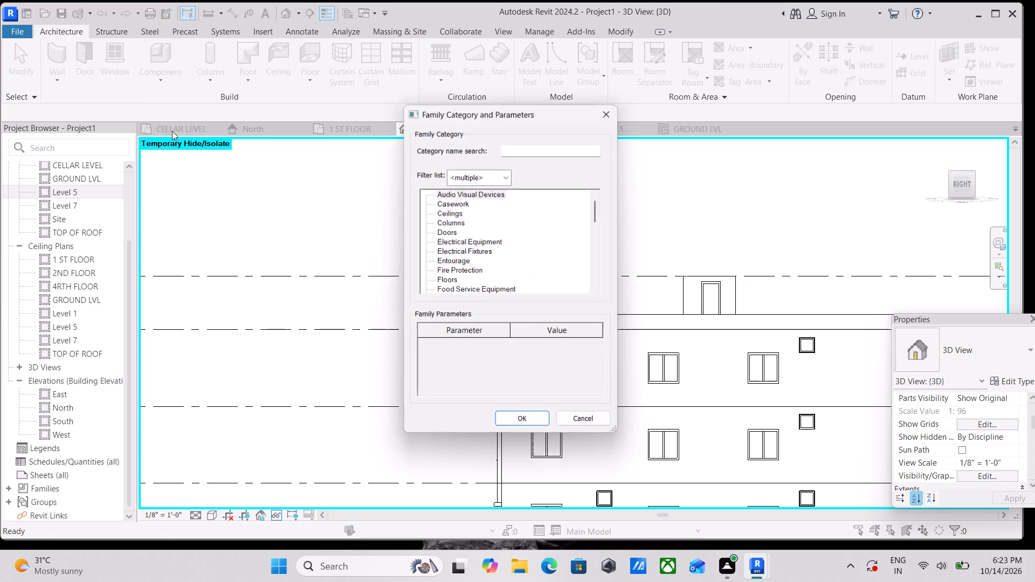
scroll(505, 259, down, 5)
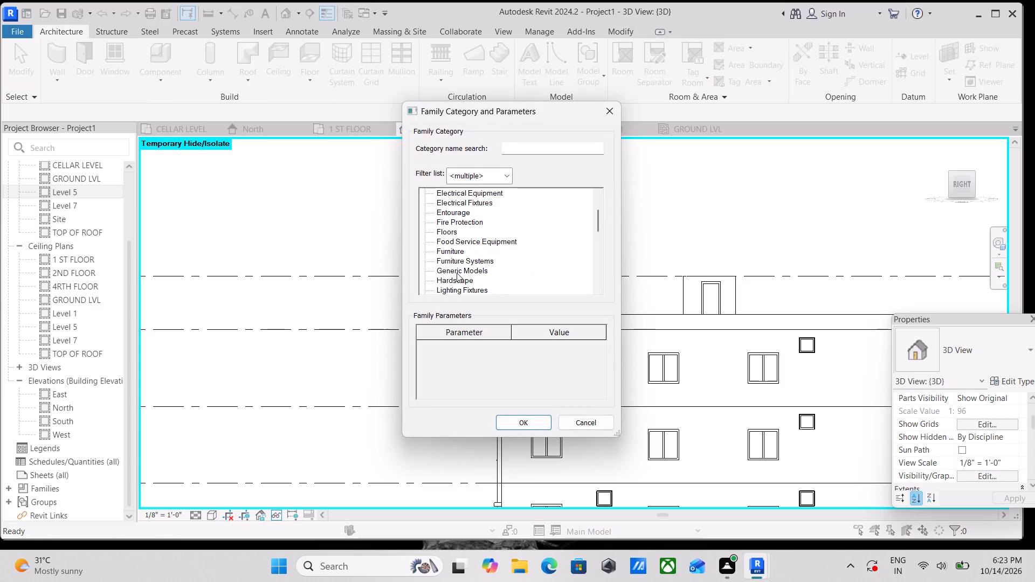
click(457, 273)
click(527, 421)
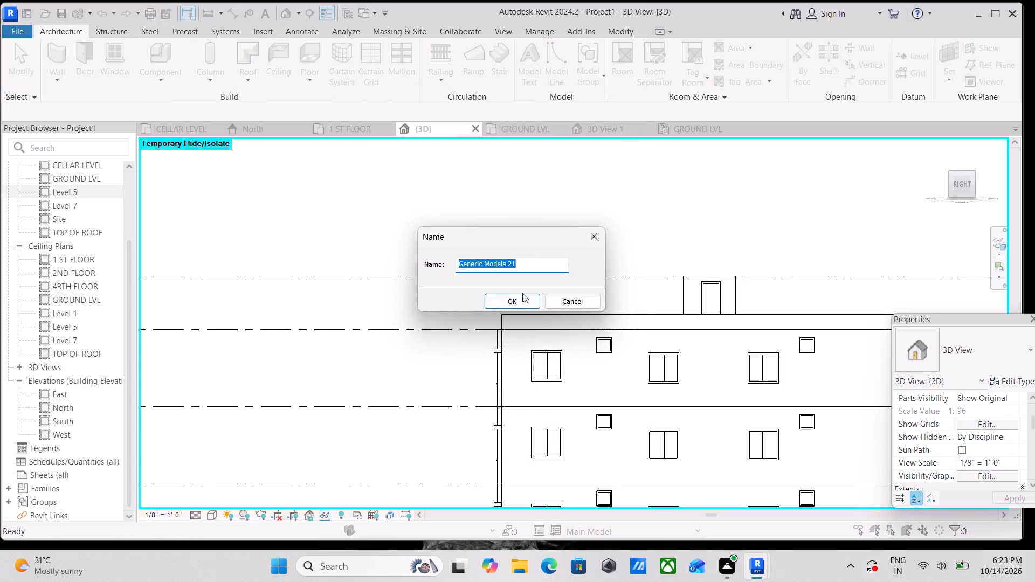
click(520, 294)
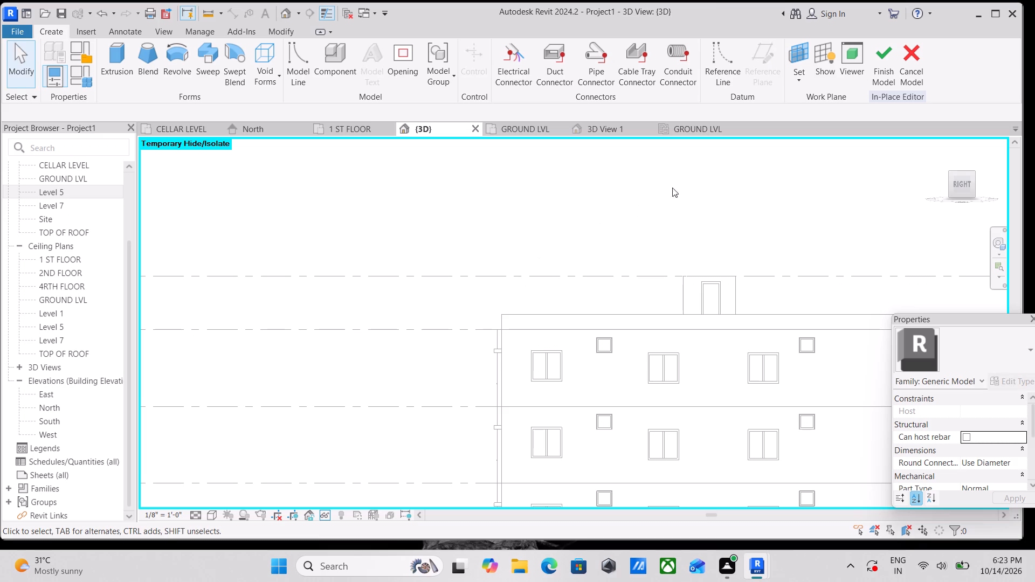
Set the work plane by picking the right-side facade's outer wall face on the top floor.
click(799, 78)
click(826, 136)
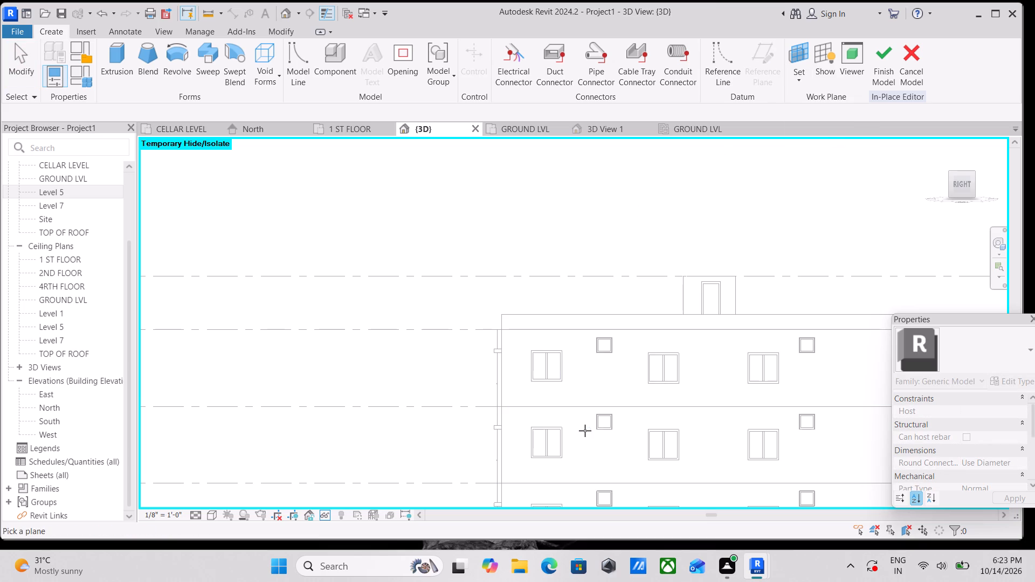
shift+middle_drag(571, 424, 623, 483)
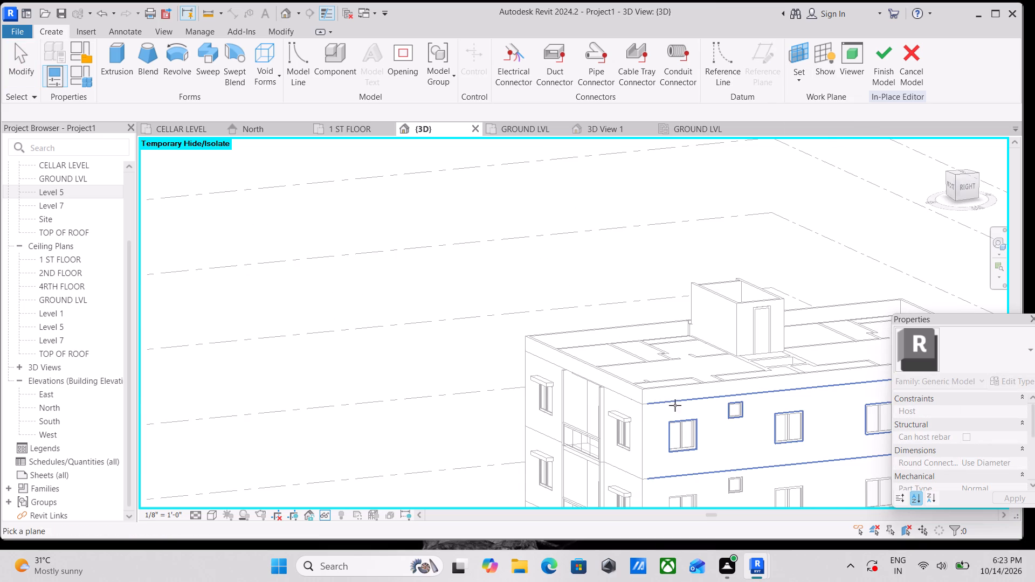
middle_drag(675, 405, 627, 426)
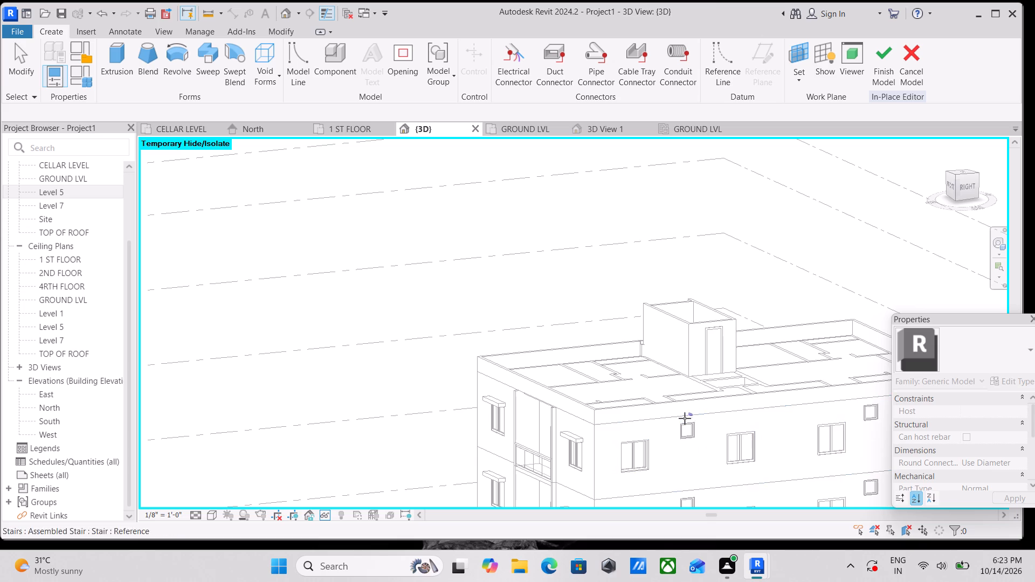
click(651, 420)
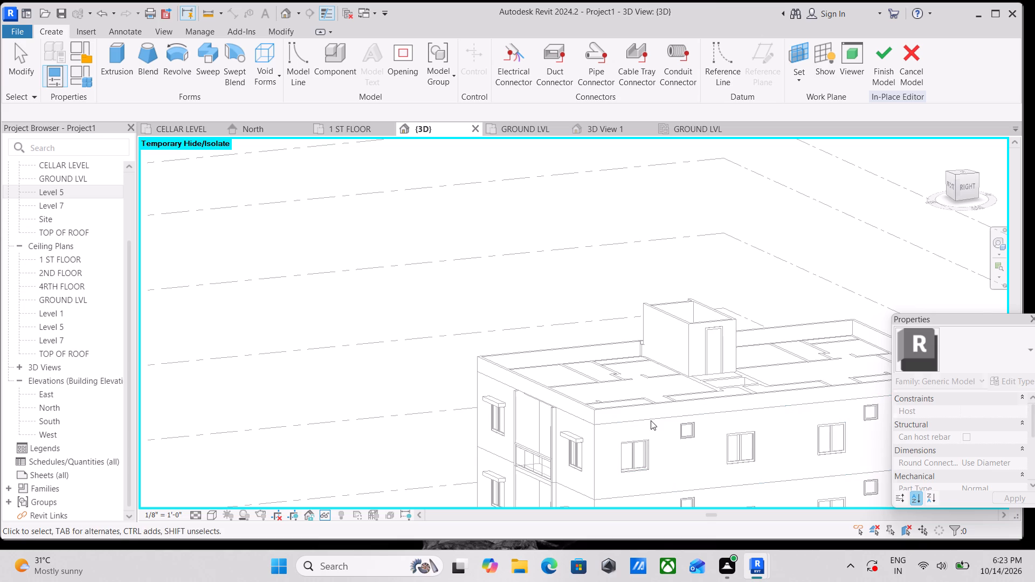
Start an extrusion and sketch along the leftmost top-floor window's 4' 0" head, continuing 5" past its right corner, with a short vertical end line.
scroll(644, 444, up, 6)
shift+middle_drag(684, 469, 651, 458)
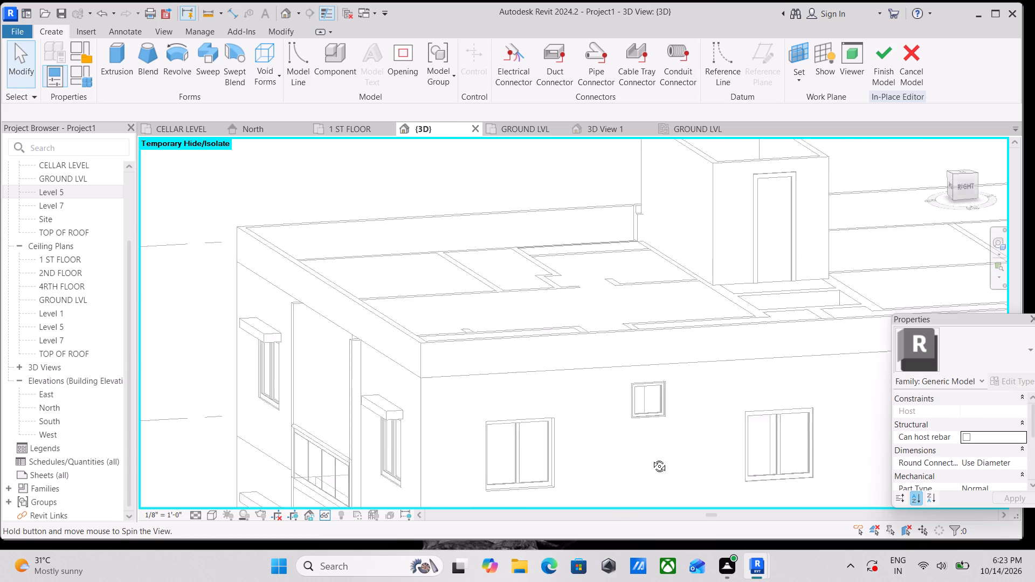
shift+middle_drag(651, 458, 643, 455)
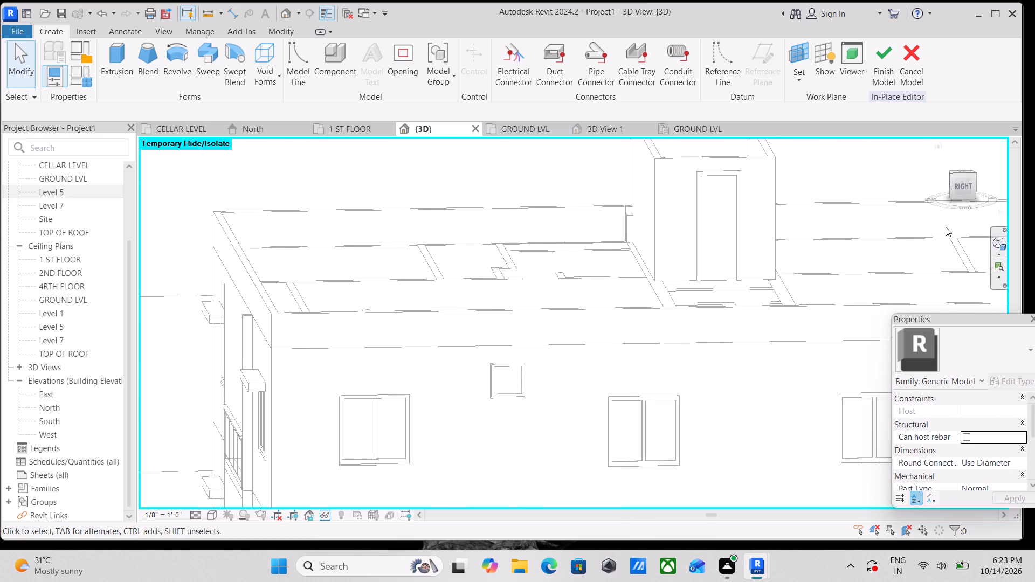
click(964, 186)
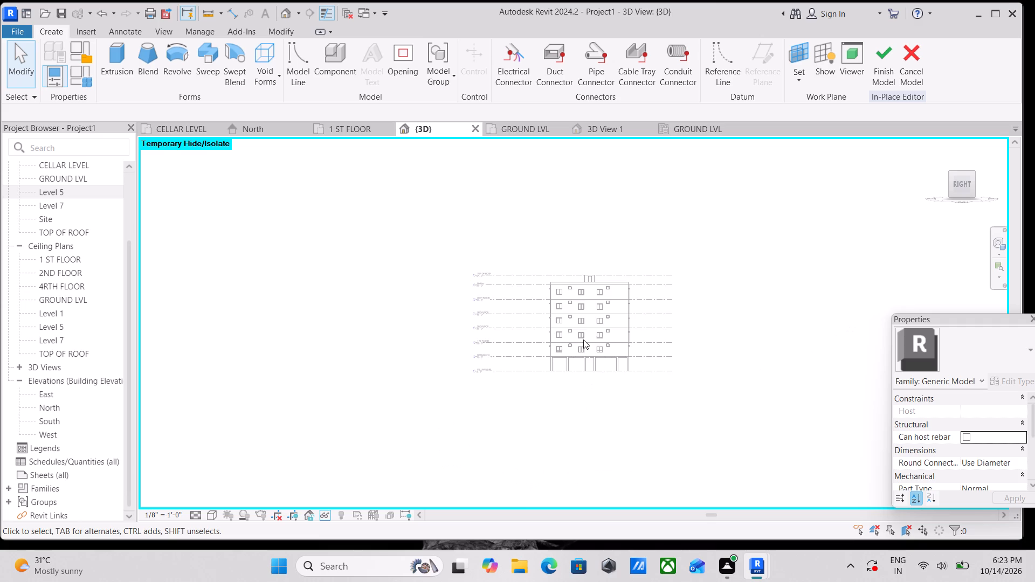
scroll(552, 271, up, 10)
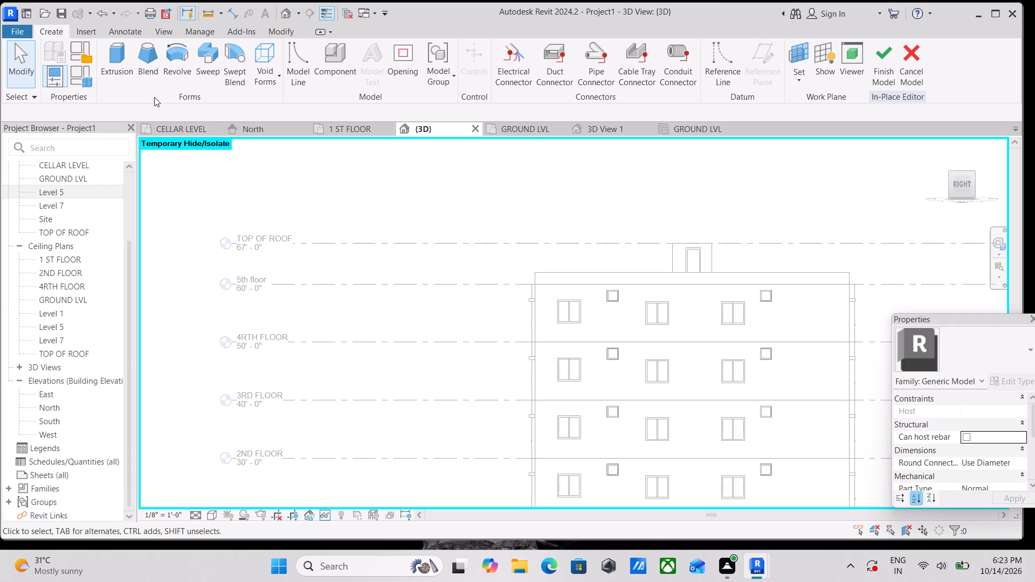
click(119, 60)
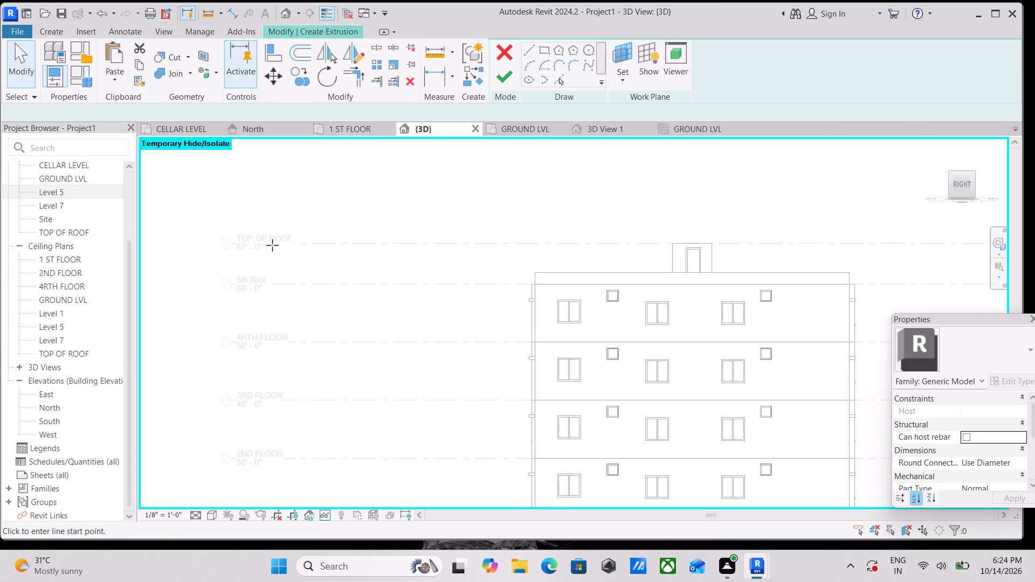
click(532, 49)
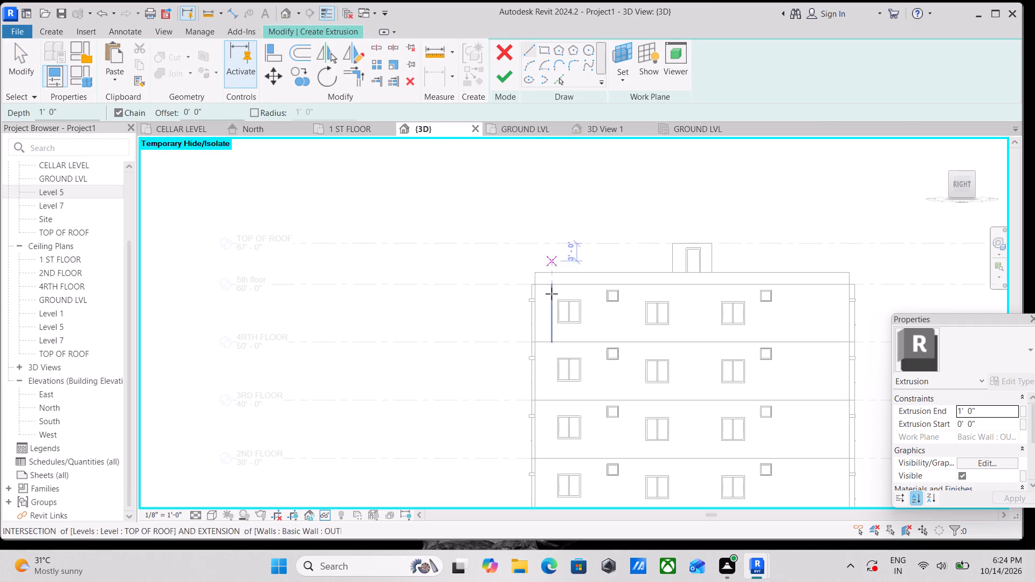
scroll(550, 306, up, 11)
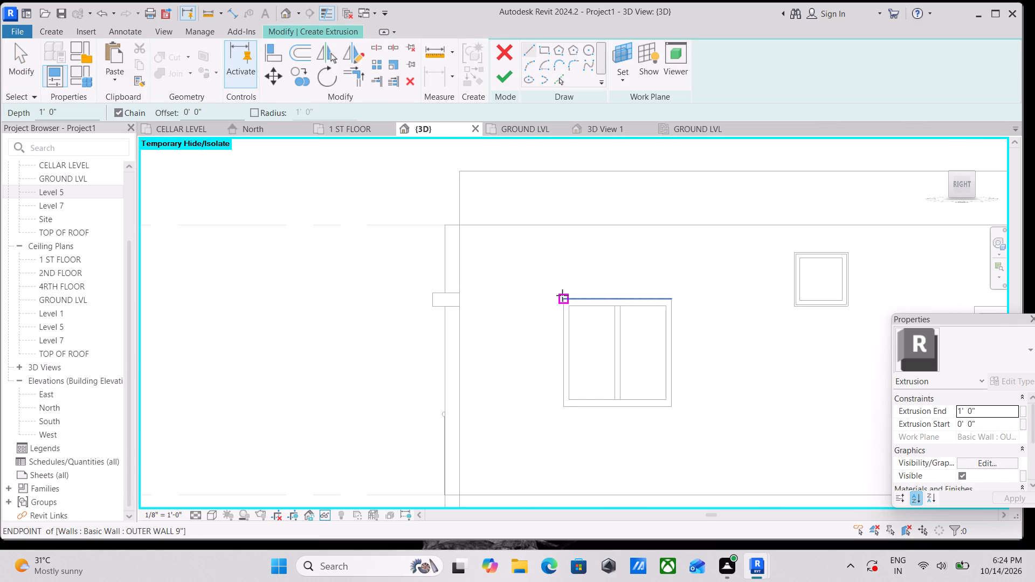
click(562, 295)
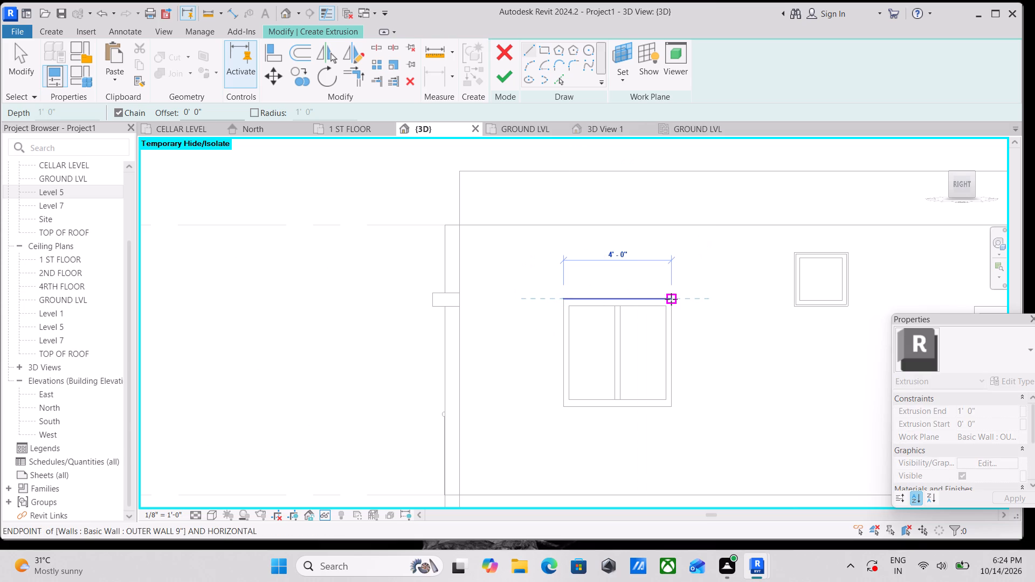
click(673, 299)
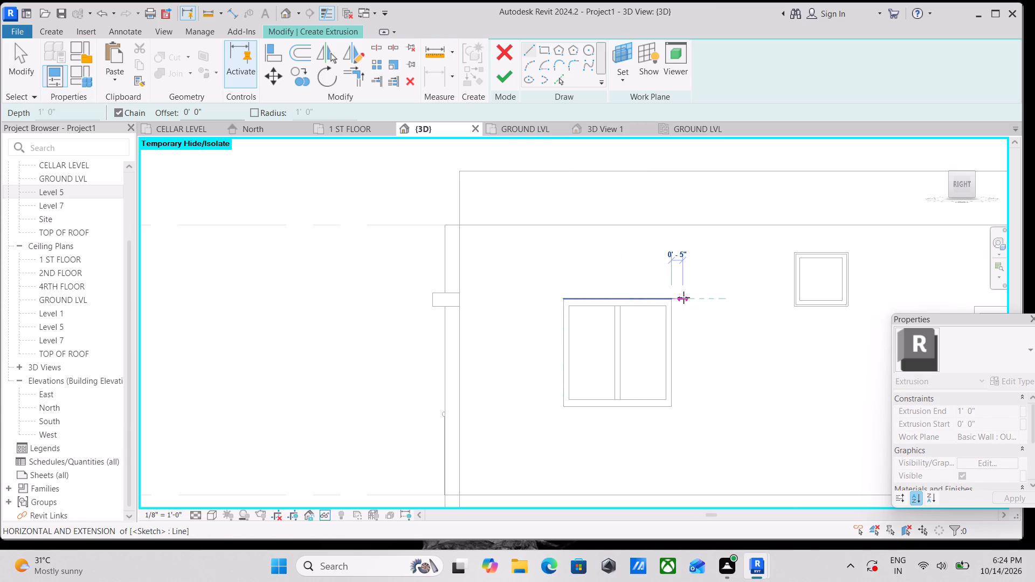
click(682, 297)
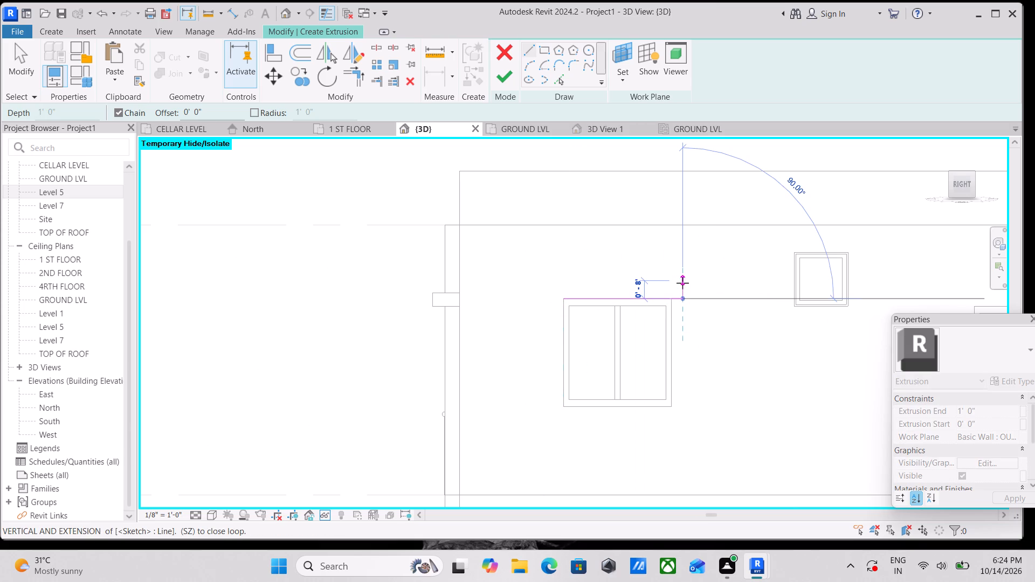
click(682, 285)
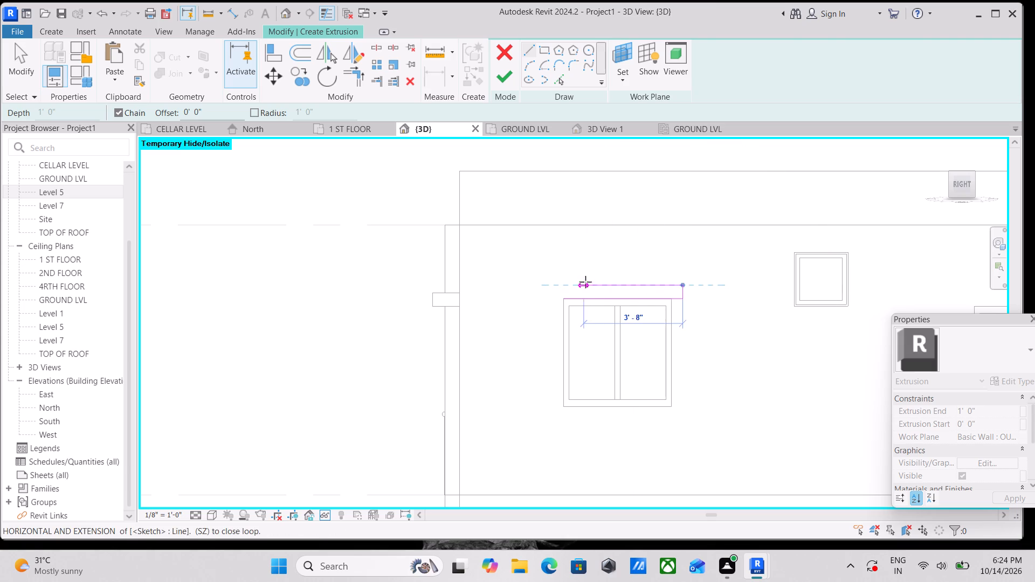
key(Escape)
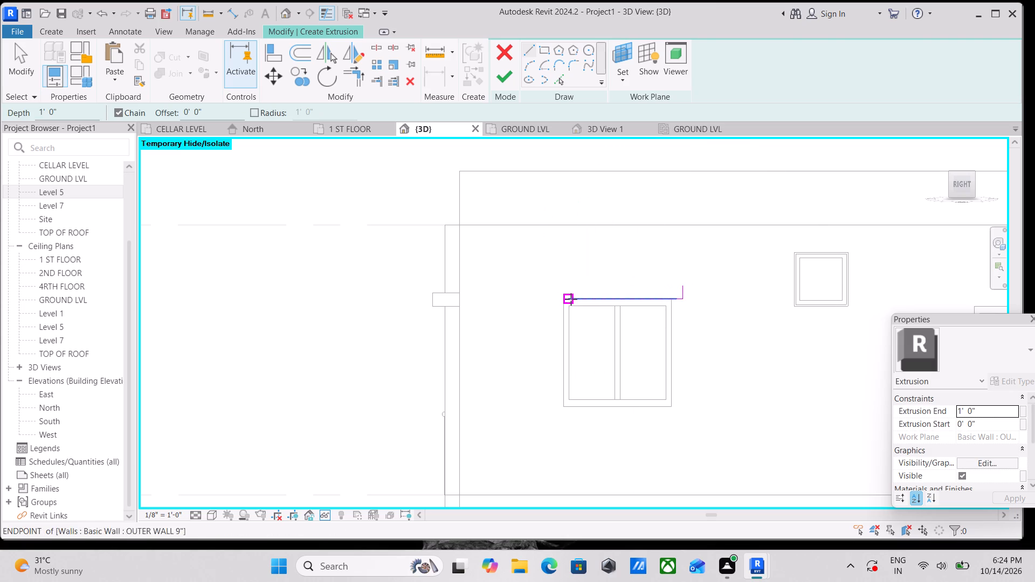
Sketch a 6" extension of the bottom edge outward from the window head's left corner.
click(565, 300)
scroll(553, 299, up, 3)
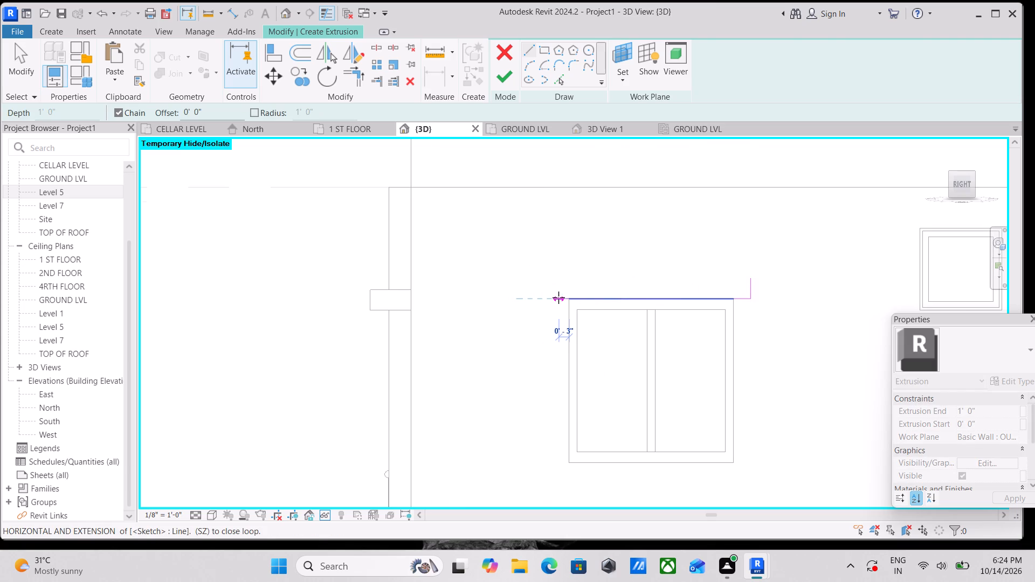
scroll(537, 299, up, 3)
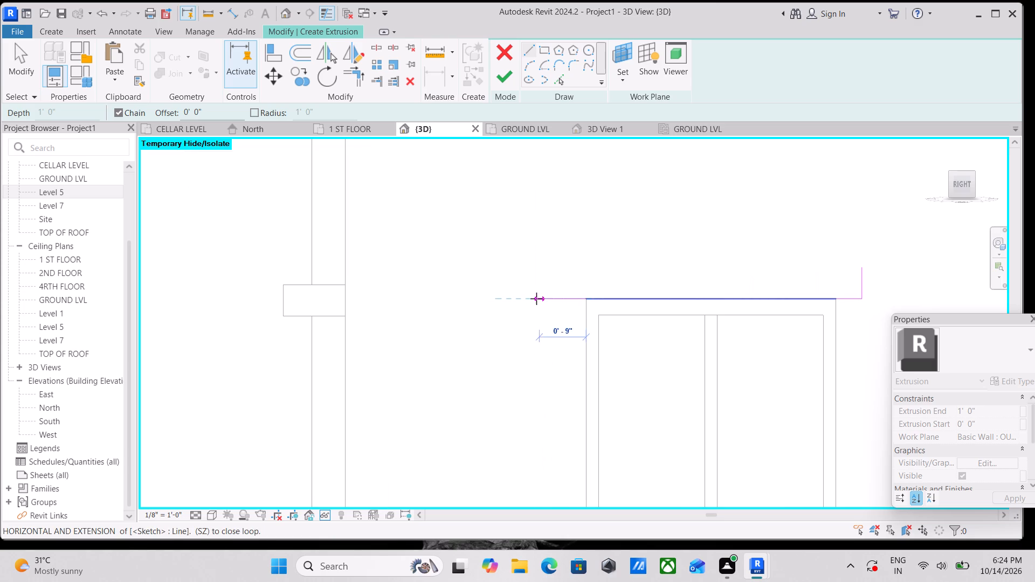
scroll(561, 297, up, 4)
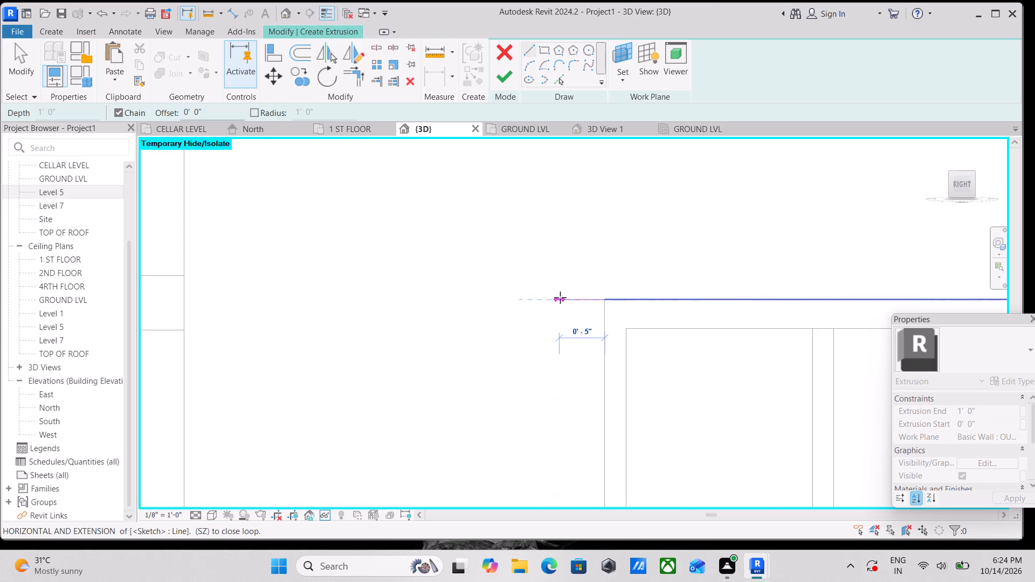
scroll(553, 297, up, 4)
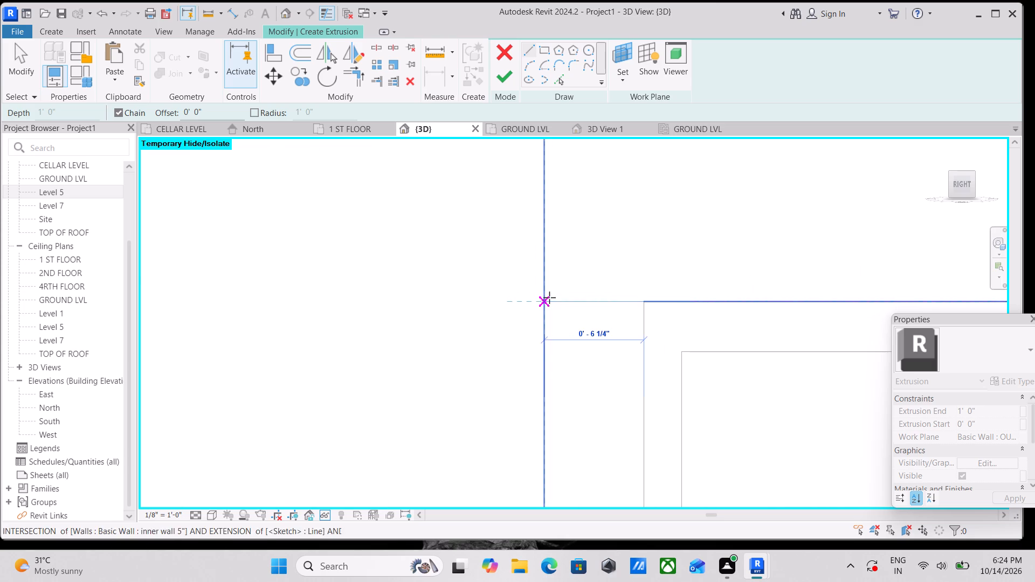
scroll(555, 298, up, 7)
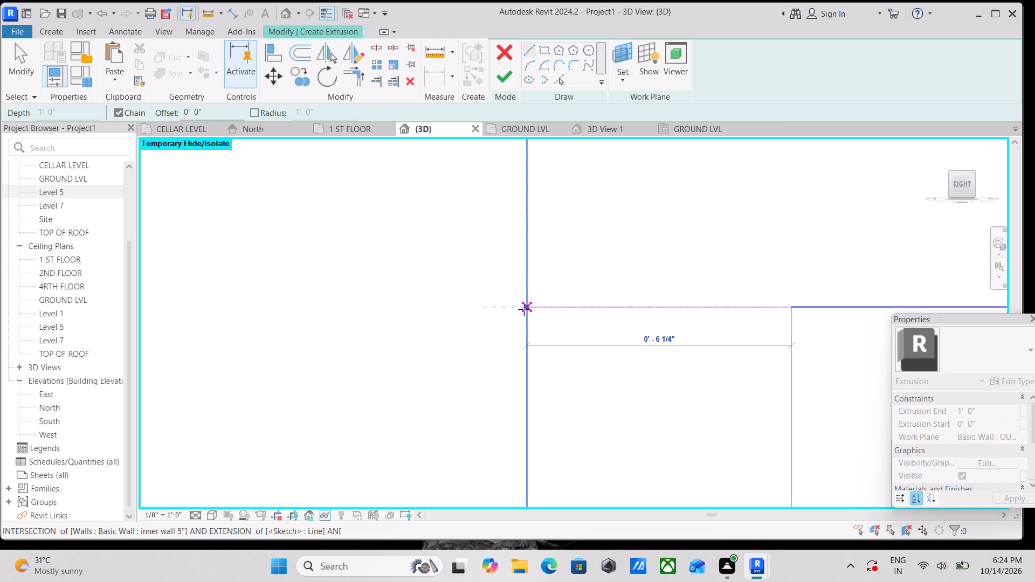
click(537, 309)
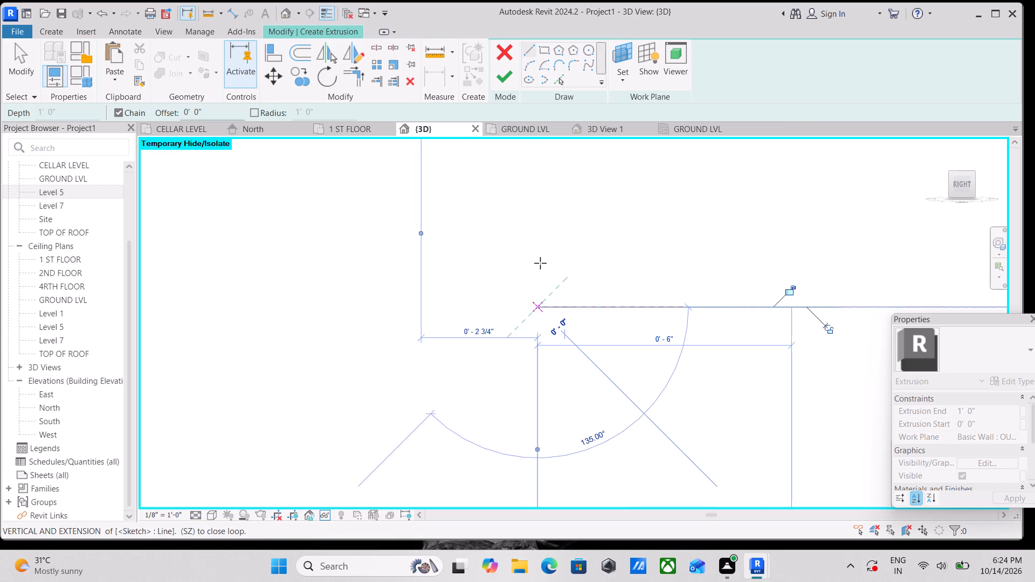
scroll(540, 263, down, 3)
scroll(533, 281, up, 2)
key(Escape)
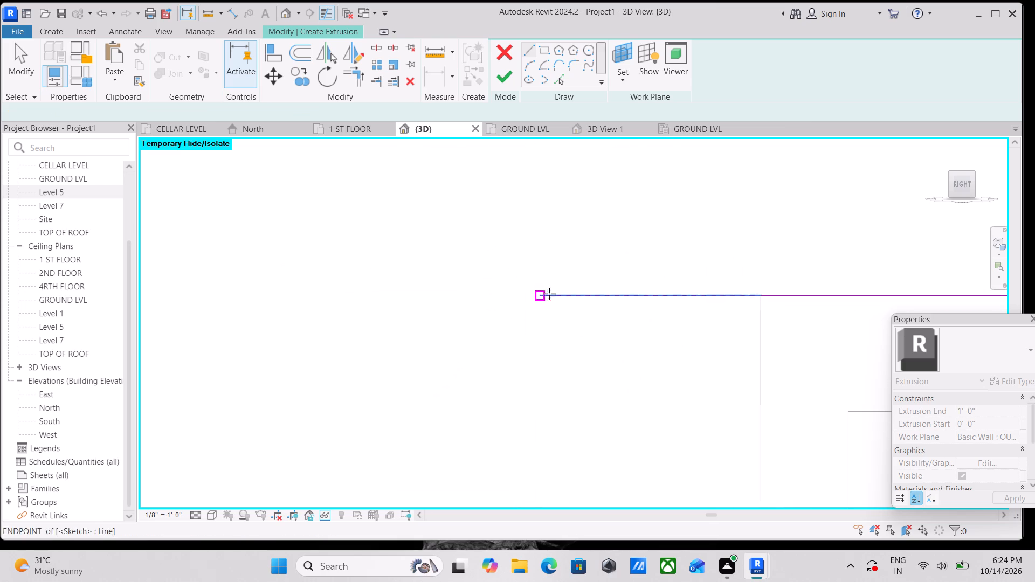
key(Escape)
Shorten the left extension line to about 5" by moving its outer endpoint toward the window.
click(549, 296)
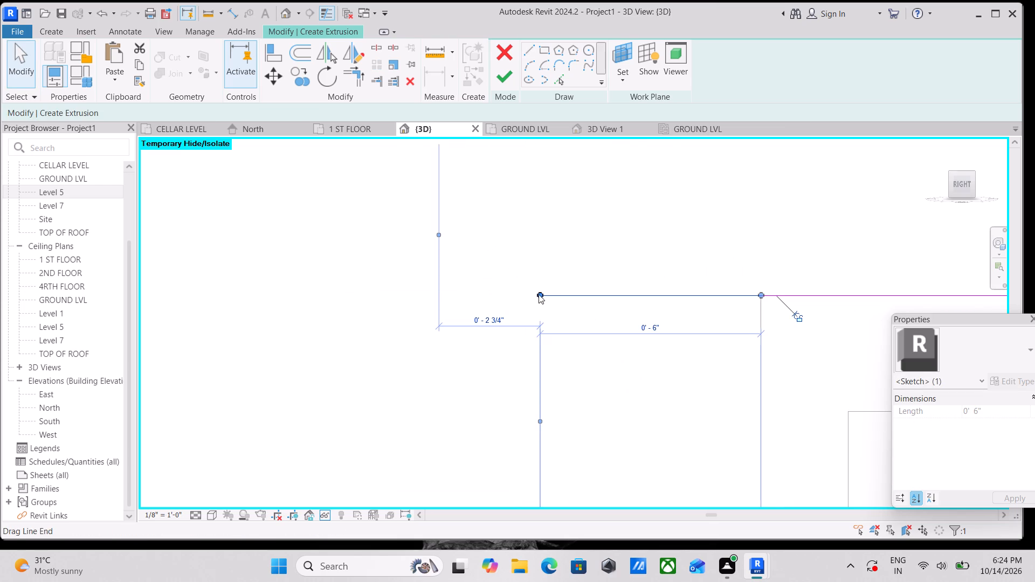
drag(539, 294, 564, 295)
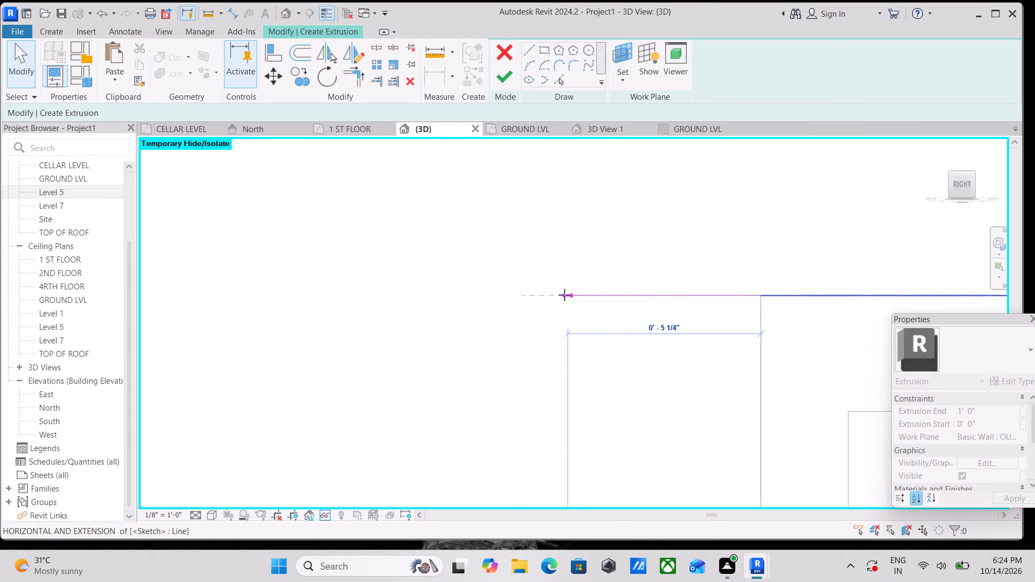
drag(564, 295, 580, 299)
key(Escape)
Close the leftmost top-floor window-head profile with a 6" left side and a top edge, and finish the extrusion.
scroll(580, 299, down, 6)
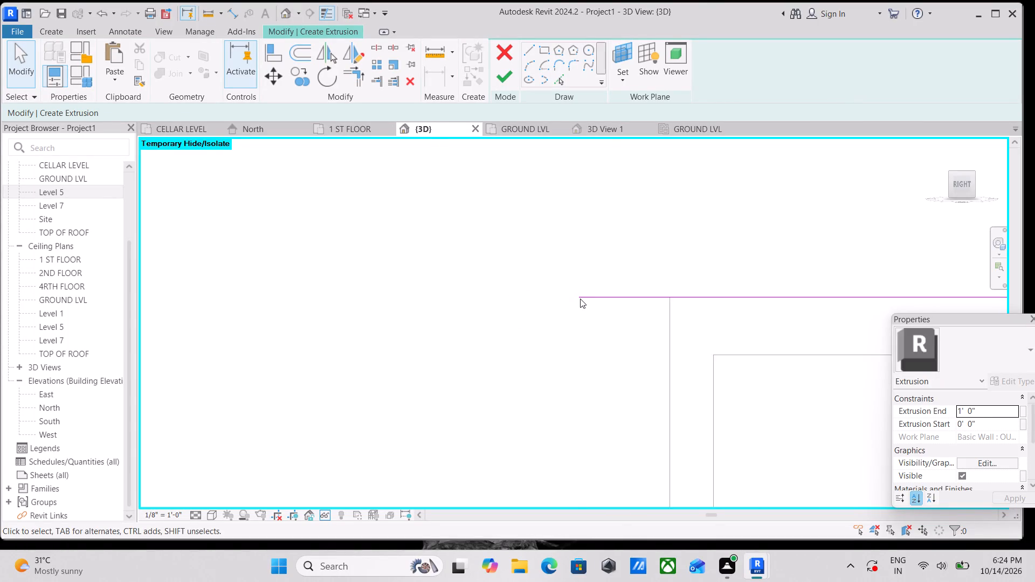
middle_drag(580, 299, 558, 321)
scroll(575, 267, down, 2)
middle_drag(575, 267, 559, 297)
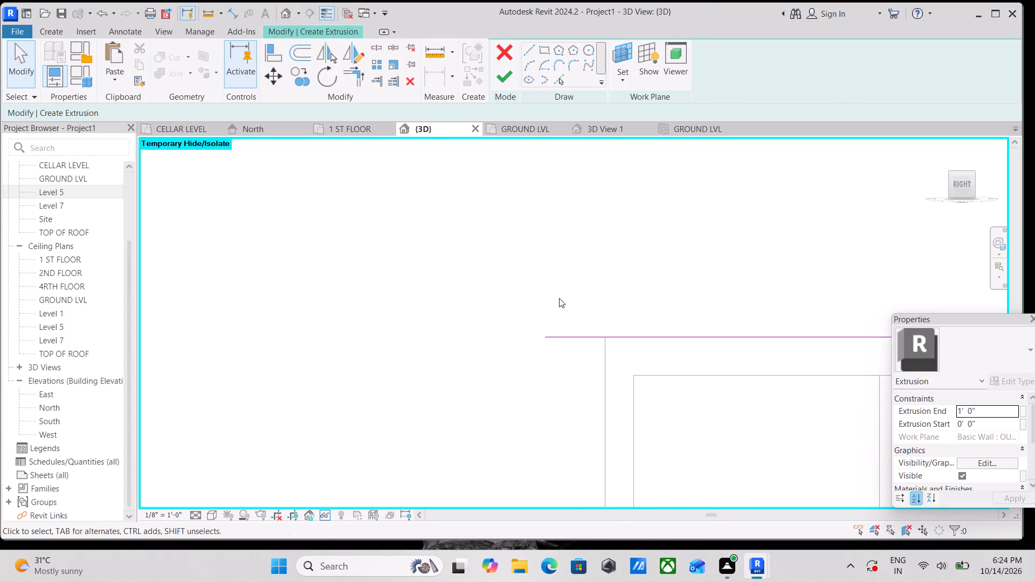
key(l)
key(Return)
click(544, 339)
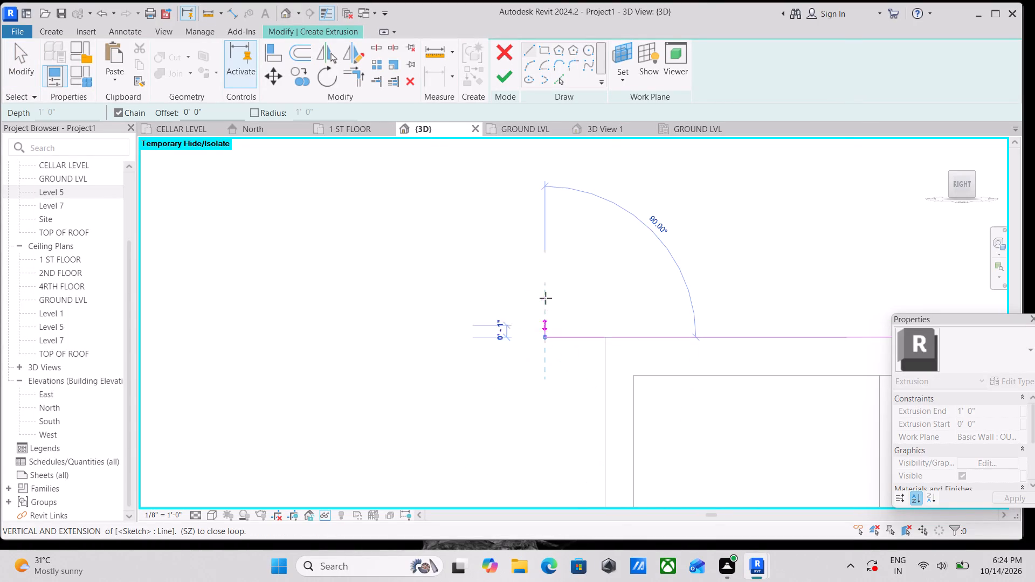
scroll(546, 290, down, 2)
middle_drag(546, 292, 539, 350)
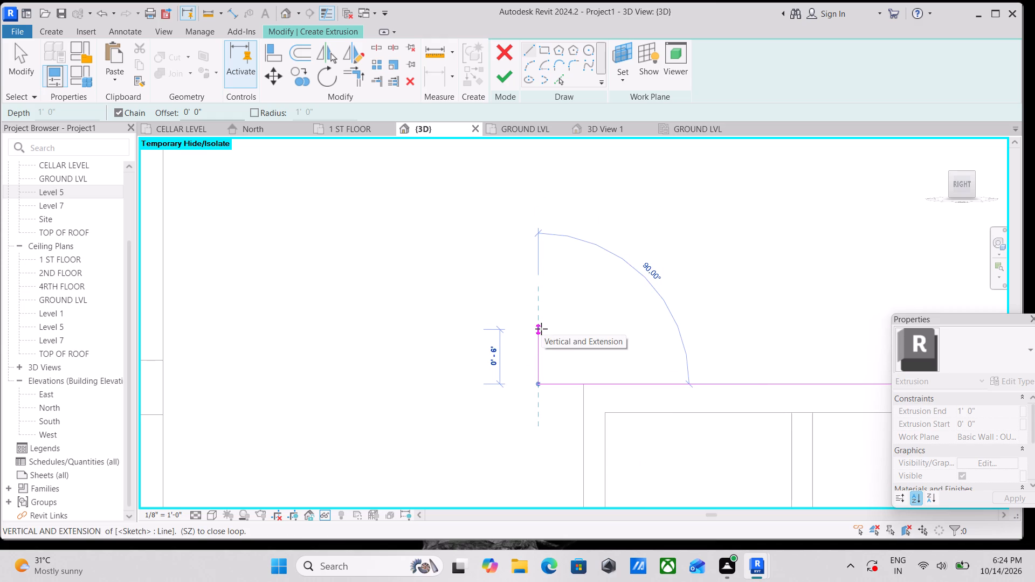
click(541, 329)
middle_drag(601, 329, 507, 331)
middle_drag(675, 327, 251, 317)
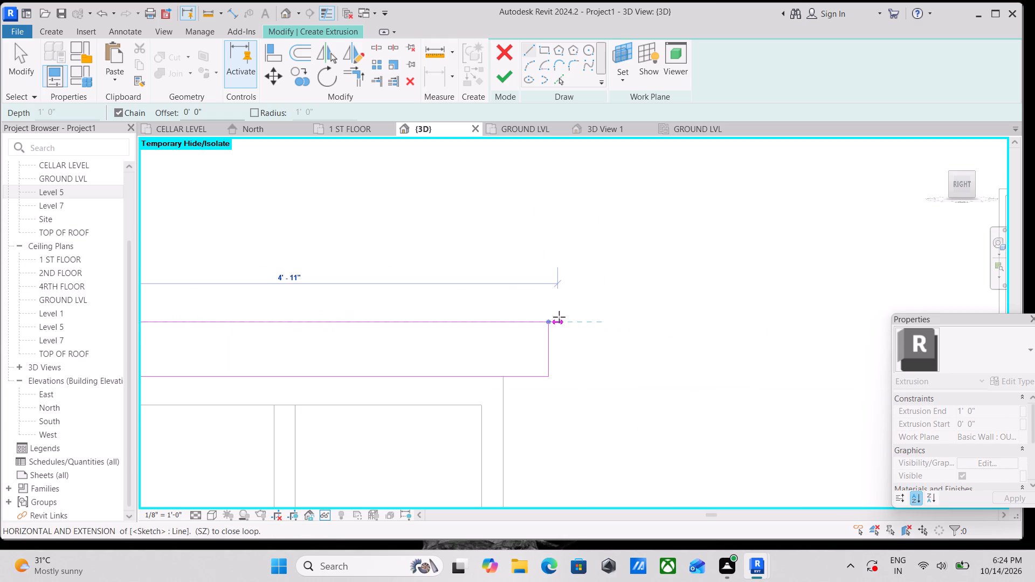
click(551, 321)
scroll(551, 321, down, 4)
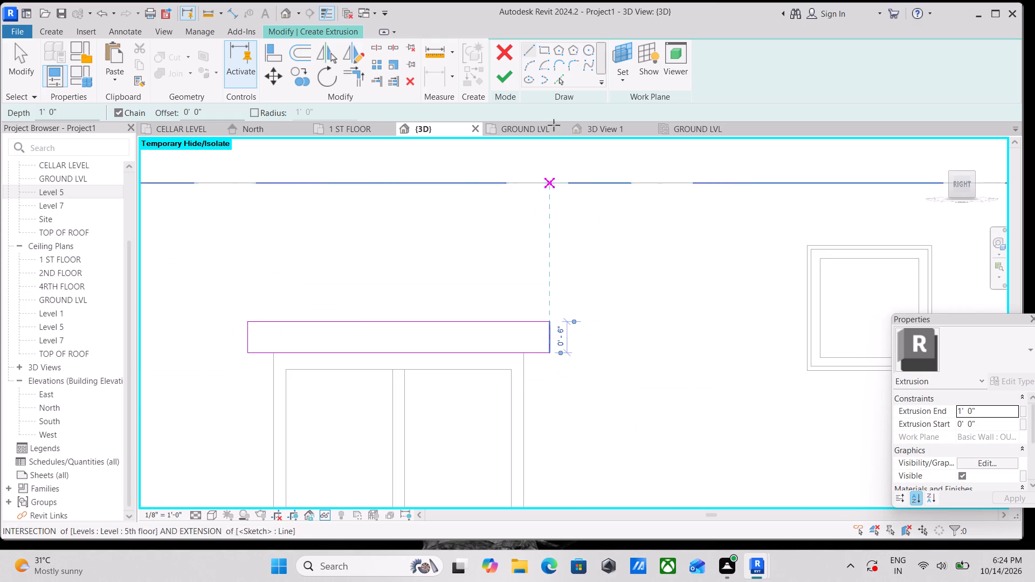
click(509, 77)
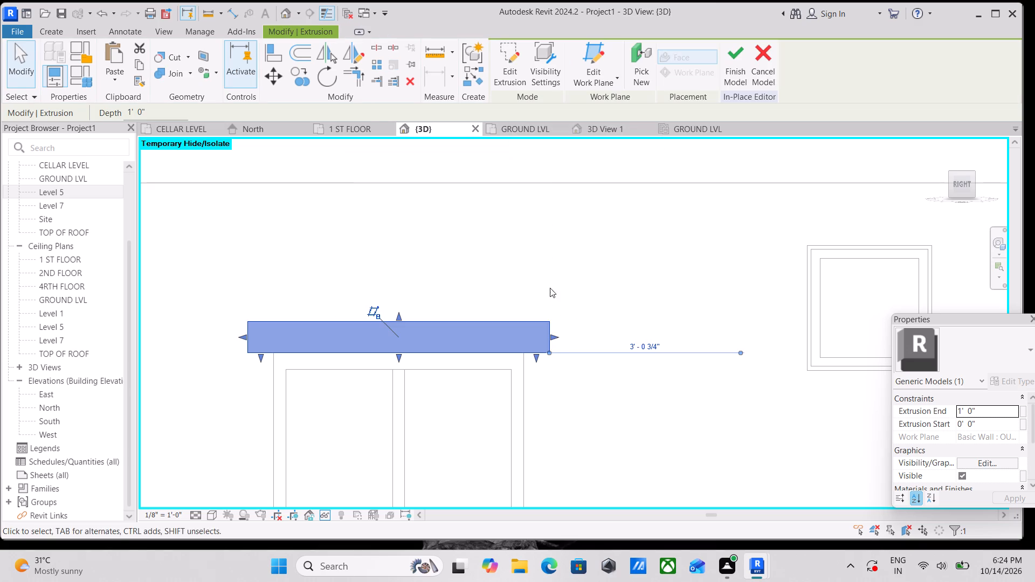
Look through the new projection's properties and finish the in-place model.
scroll(958, 383, down, 1)
scroll(991, 474, down, 1)
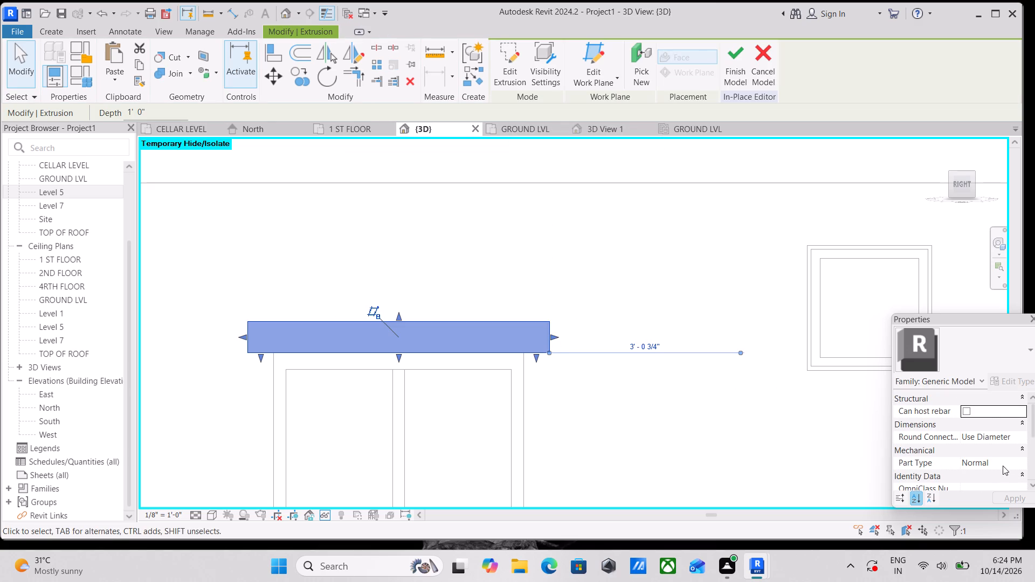
scroll(1008, 459, down, 2)
scroll(1008, 459, up, 7)
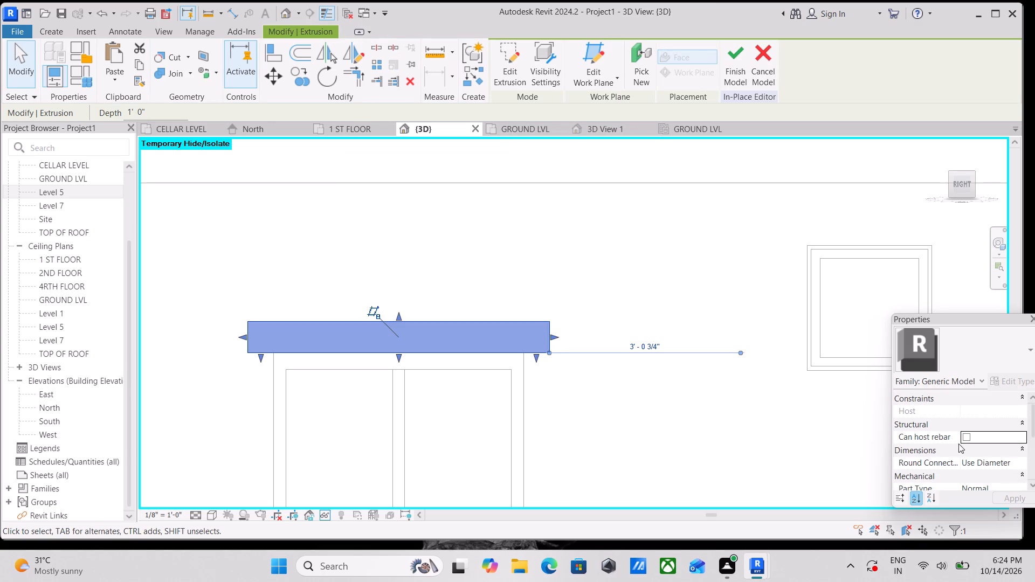
scroll(957, 442, up, 3)
scroll(956, 447, down, 7)
scroll(985, 465, up, 7)
click(742, 59)
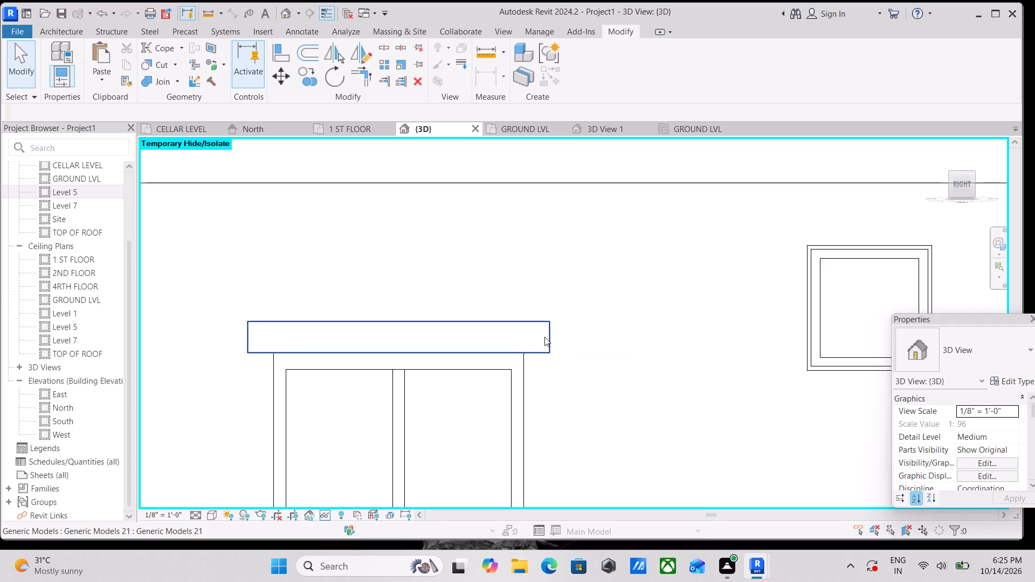
Reopen the projection for in-place editing, check the extrusion's material, and finish the model.
click(544, 337)
scroll(973, 466, down, 6)
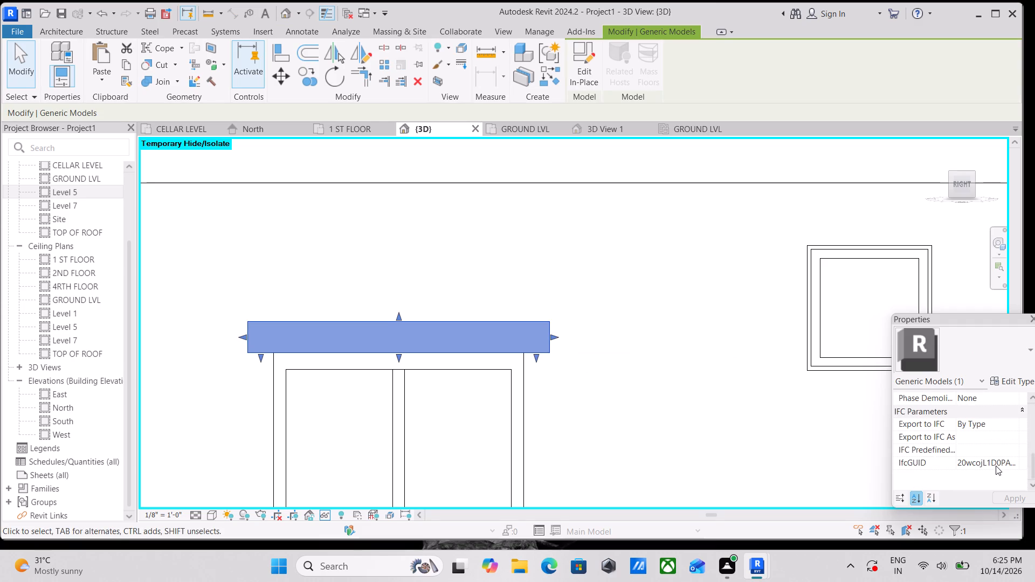
scroll(996, 466, down, 2)
scroll(996, 466, up, 10)
scroll(985, 429, down, 2)
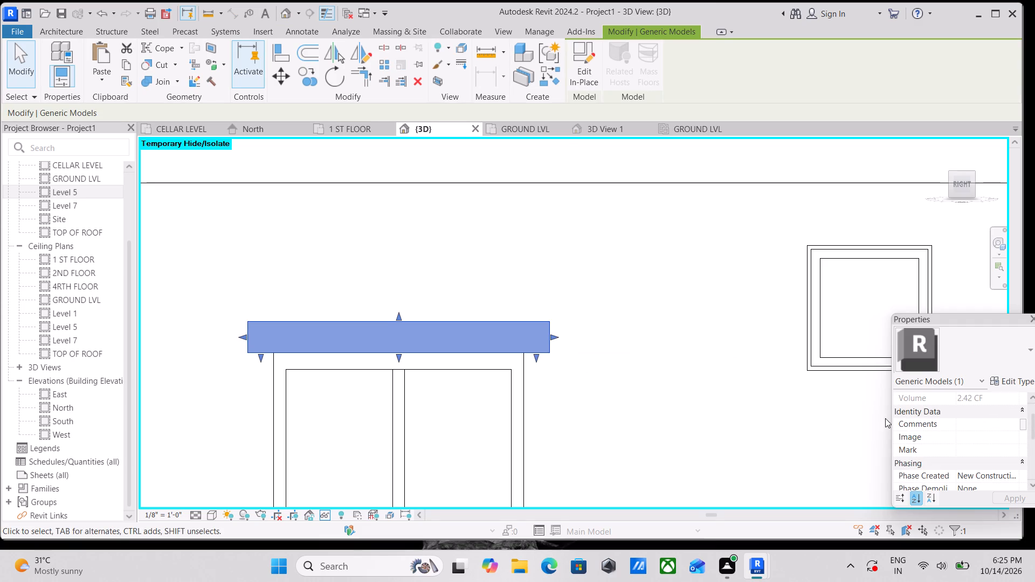
click(589, 82)
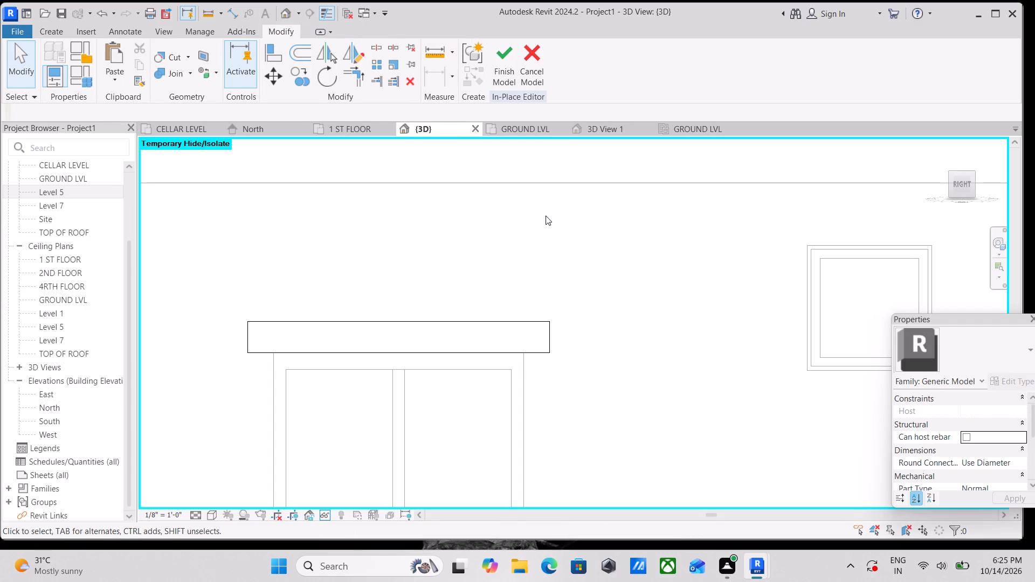
click(471, 323)
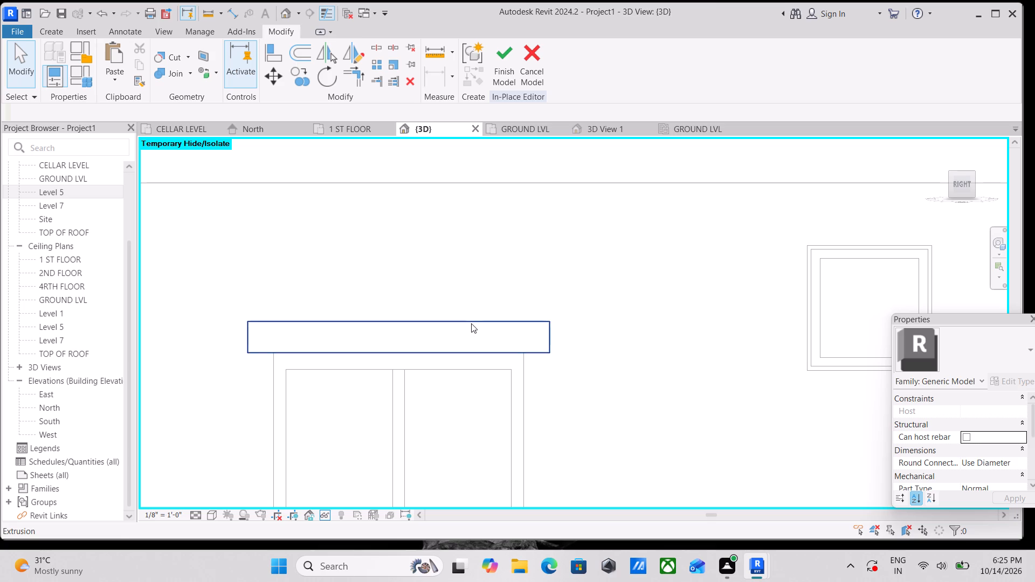
scroll(953, 444, down, 3)
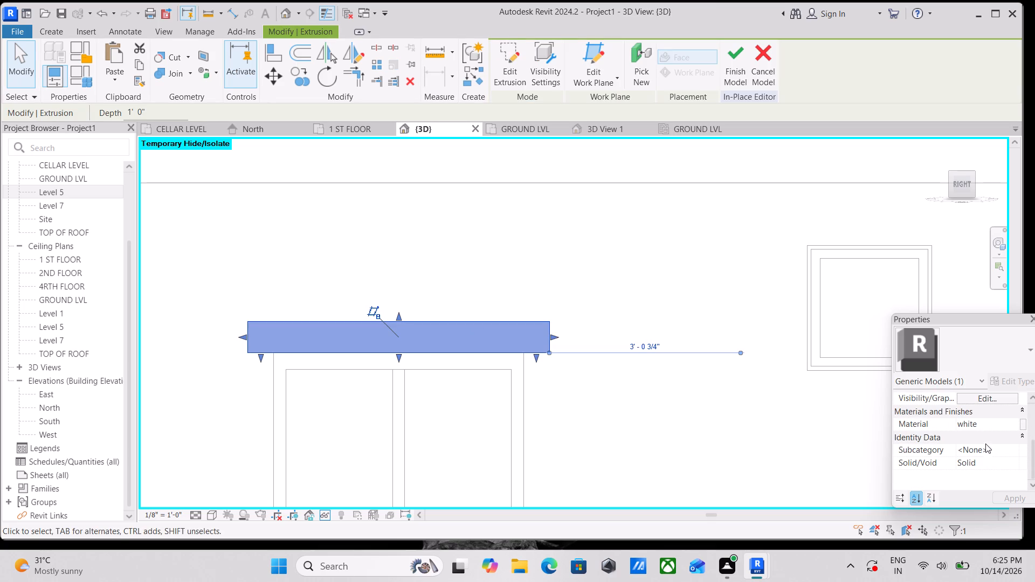
click(733, 57)
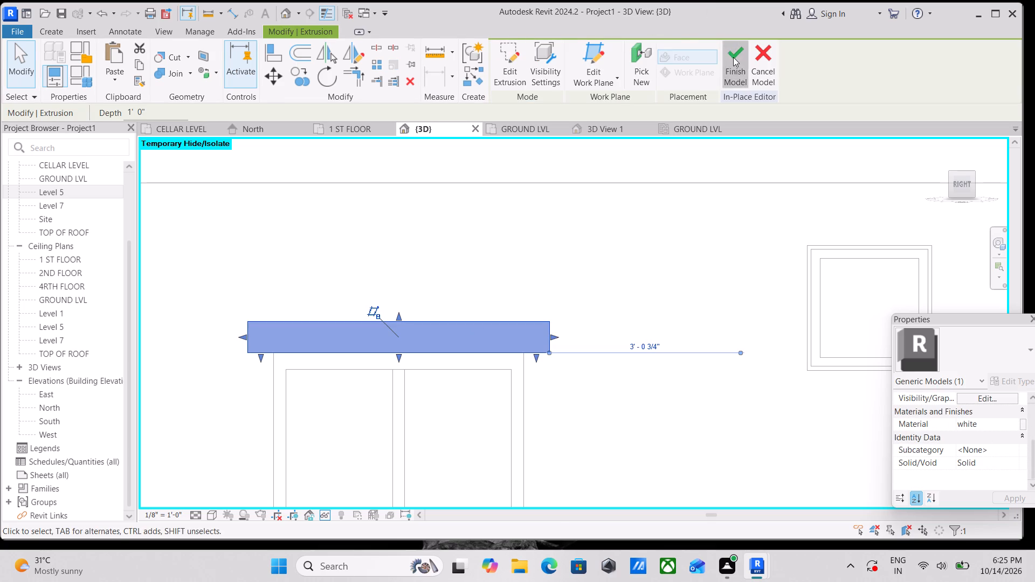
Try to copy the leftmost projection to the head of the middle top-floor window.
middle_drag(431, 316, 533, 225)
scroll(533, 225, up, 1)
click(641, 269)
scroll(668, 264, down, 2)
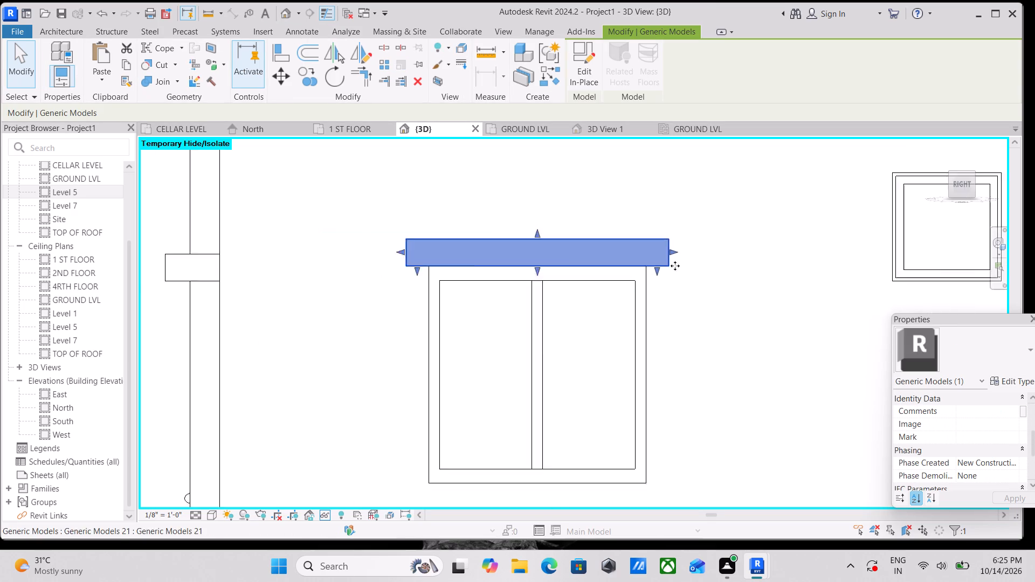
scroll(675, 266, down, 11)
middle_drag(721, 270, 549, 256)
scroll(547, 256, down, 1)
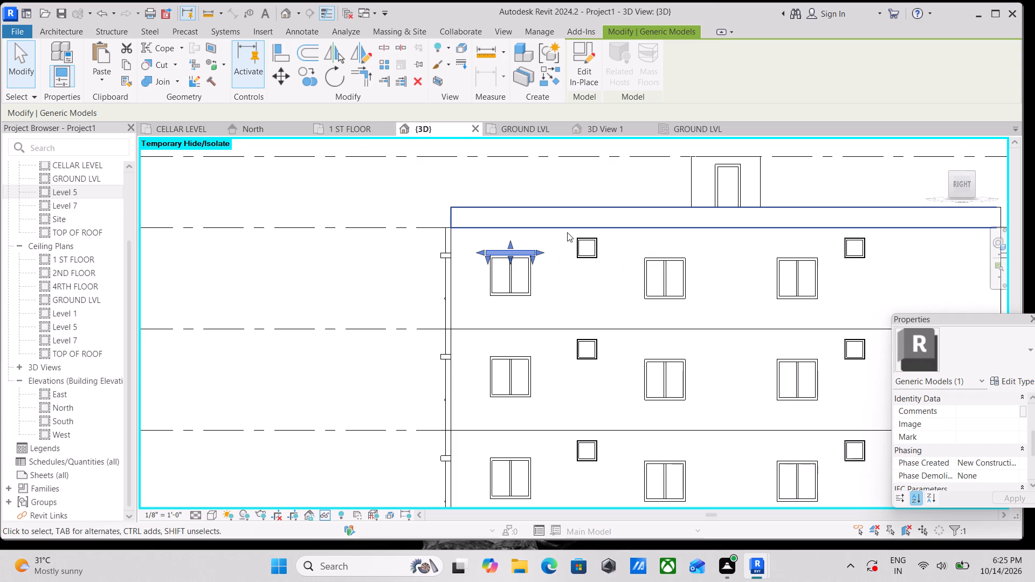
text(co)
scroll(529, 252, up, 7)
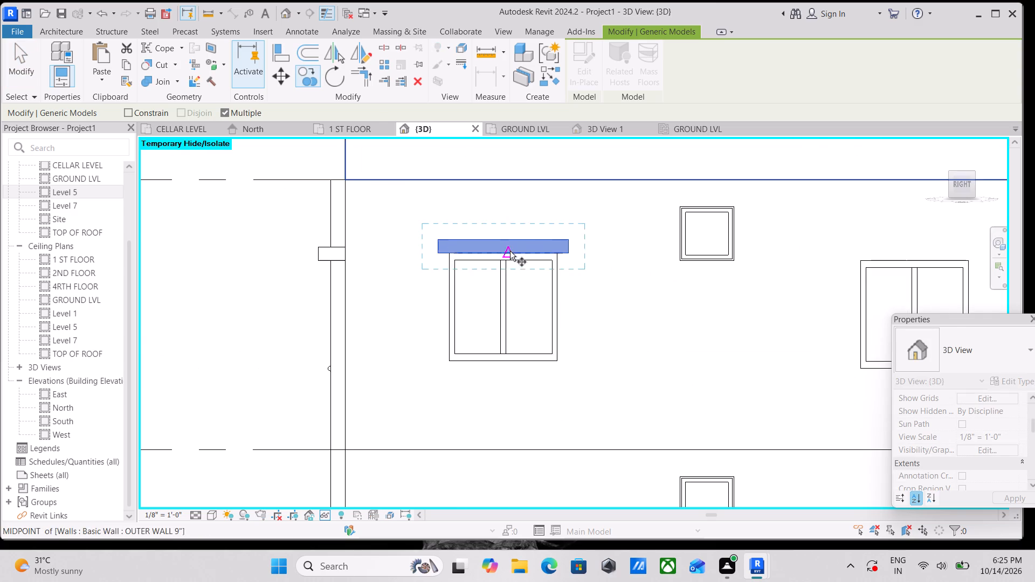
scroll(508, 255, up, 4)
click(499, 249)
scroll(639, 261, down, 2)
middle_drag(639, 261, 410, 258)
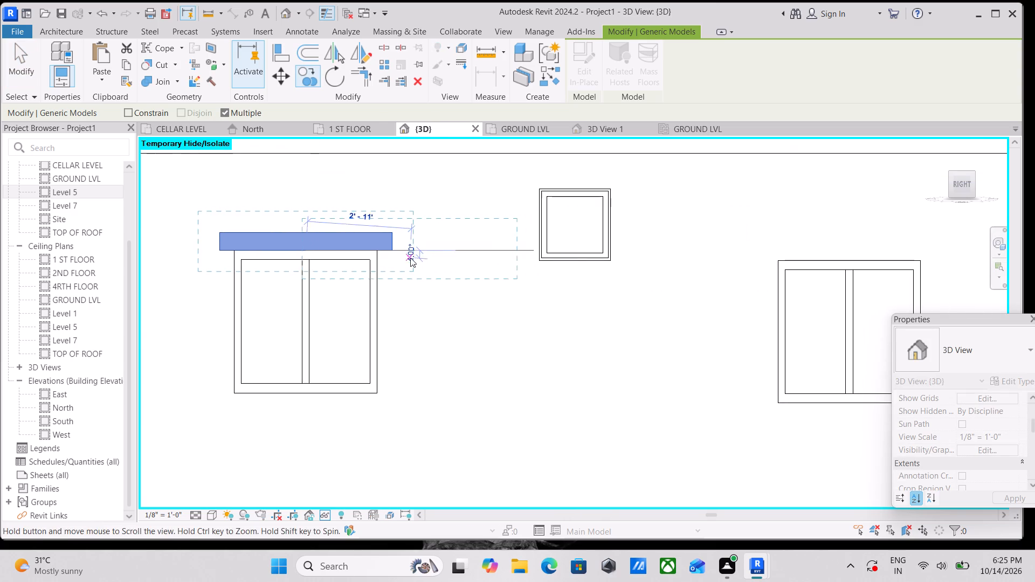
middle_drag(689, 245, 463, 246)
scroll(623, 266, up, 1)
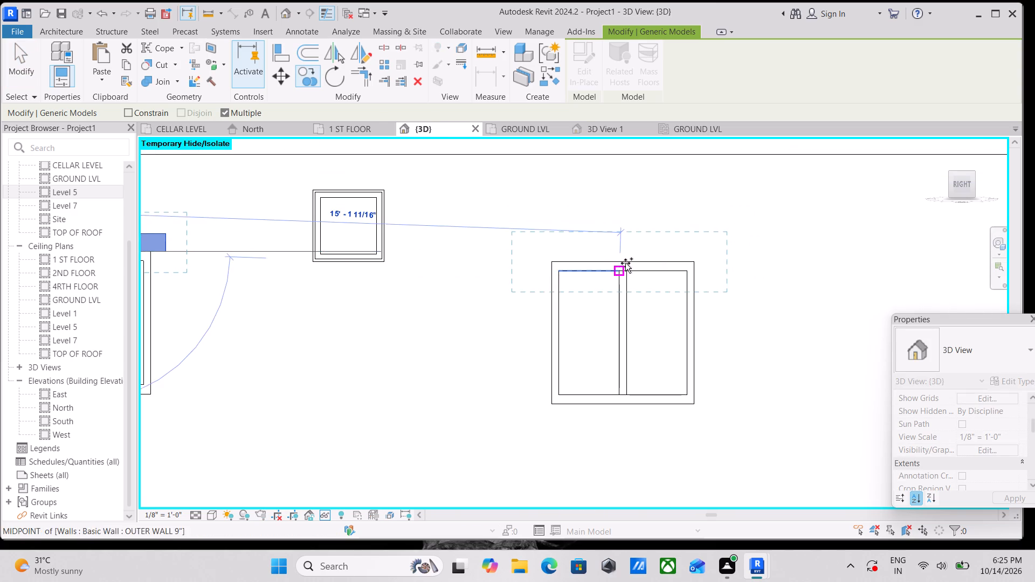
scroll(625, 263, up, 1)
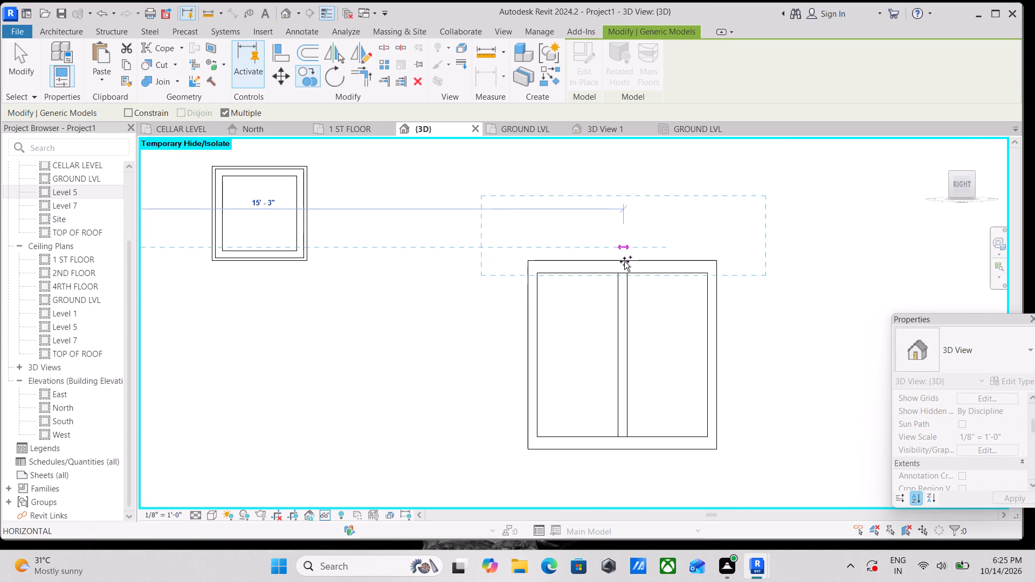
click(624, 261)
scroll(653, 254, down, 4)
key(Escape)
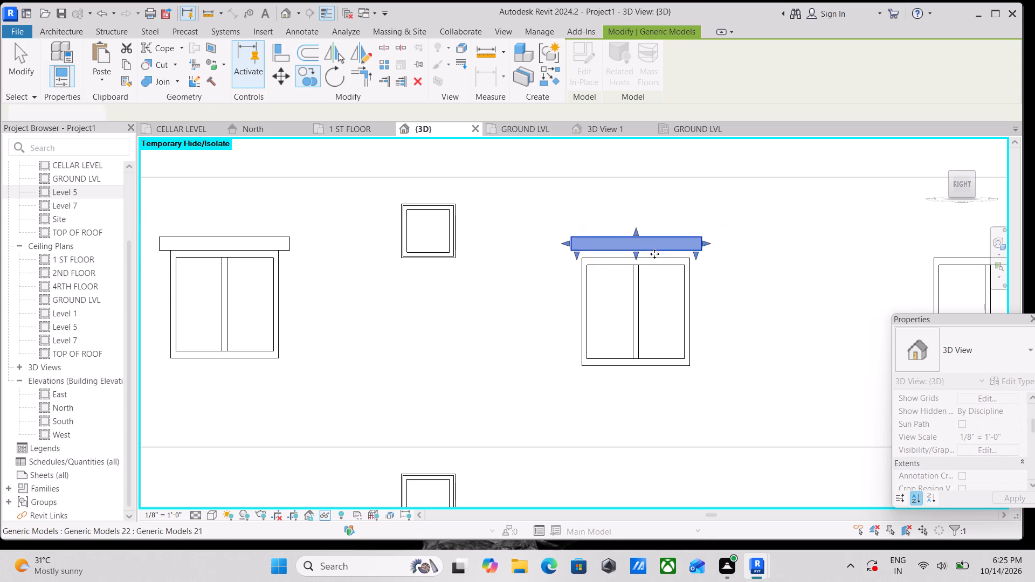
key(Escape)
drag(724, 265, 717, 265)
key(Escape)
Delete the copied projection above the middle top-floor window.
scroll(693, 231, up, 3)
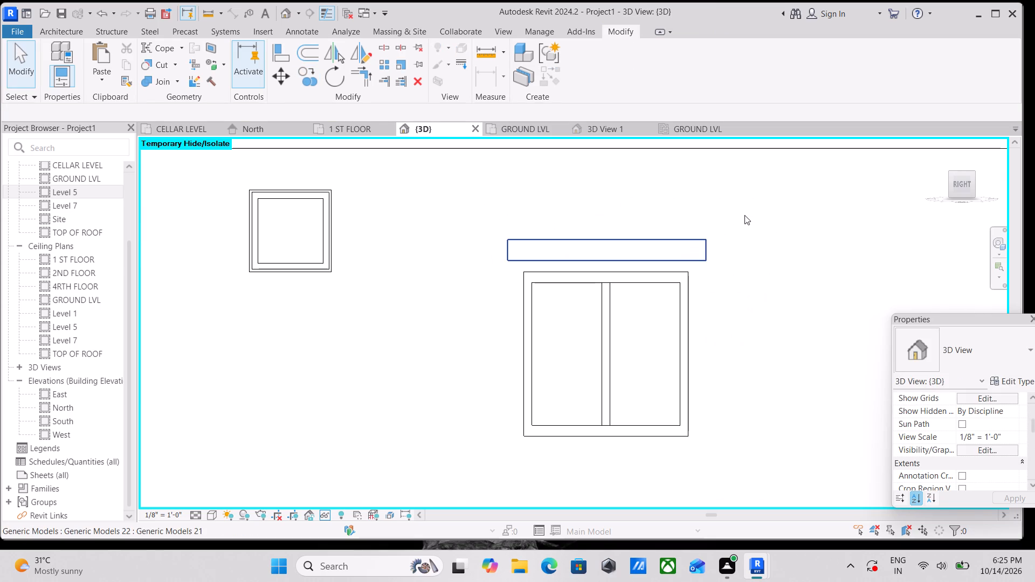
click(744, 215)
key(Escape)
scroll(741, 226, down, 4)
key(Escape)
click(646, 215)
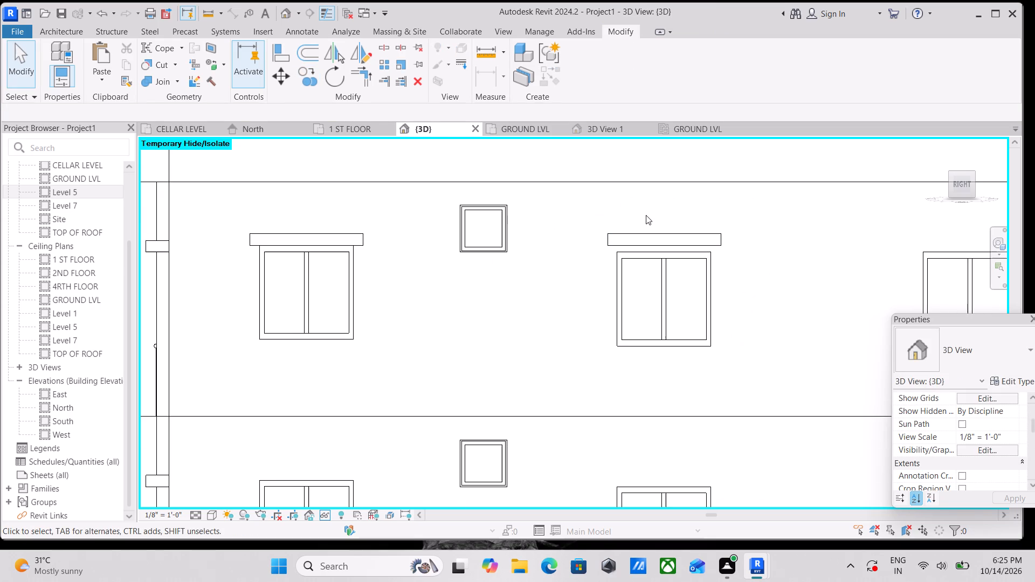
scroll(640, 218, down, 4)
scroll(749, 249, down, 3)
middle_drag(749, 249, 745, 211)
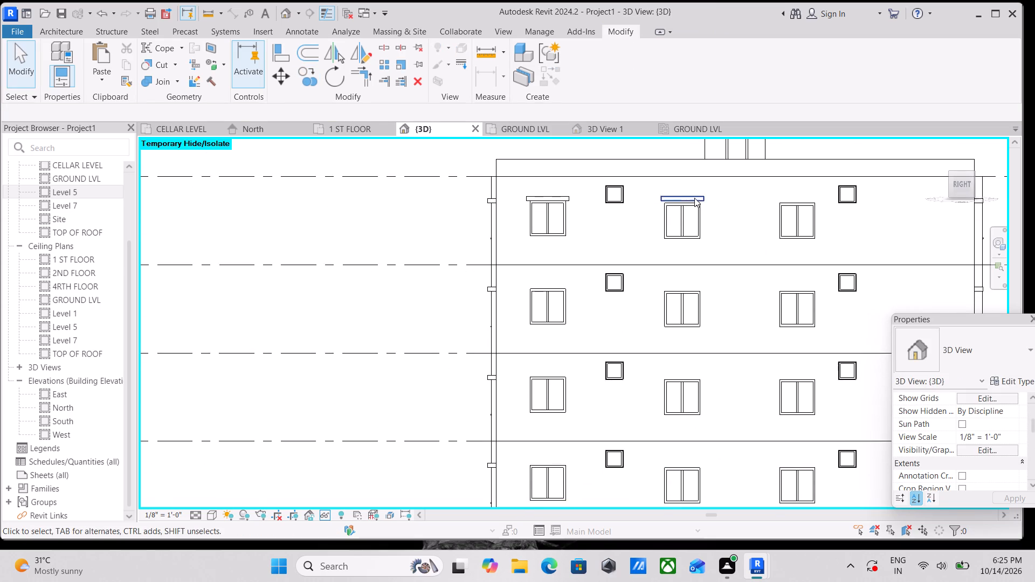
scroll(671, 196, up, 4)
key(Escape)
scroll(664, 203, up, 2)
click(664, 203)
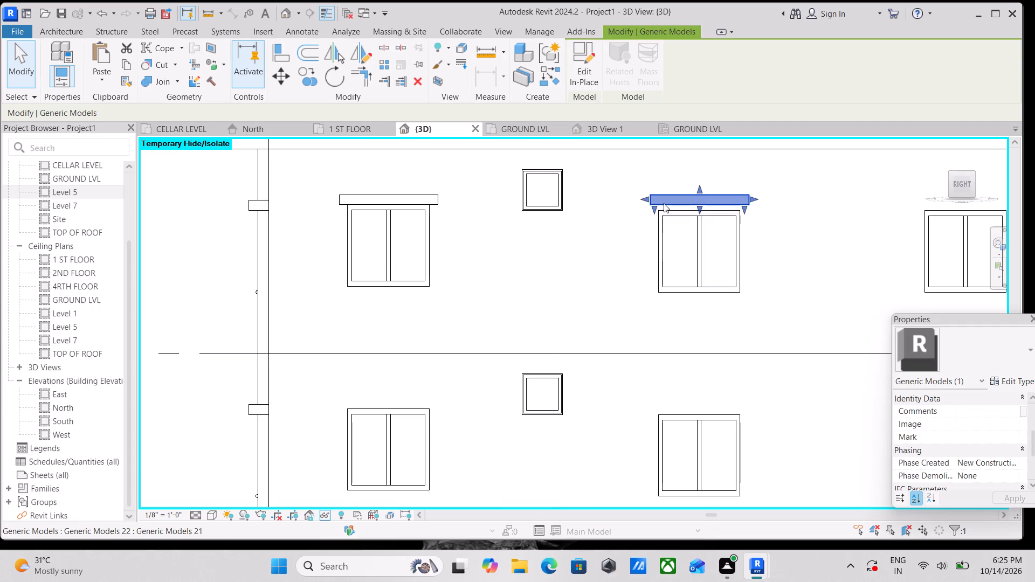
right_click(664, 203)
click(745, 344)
Copy the leftmost projection from its window-head midpoint to the head midpoints of the other two large top-floor windows.
scroll(404, 233, up, 3)
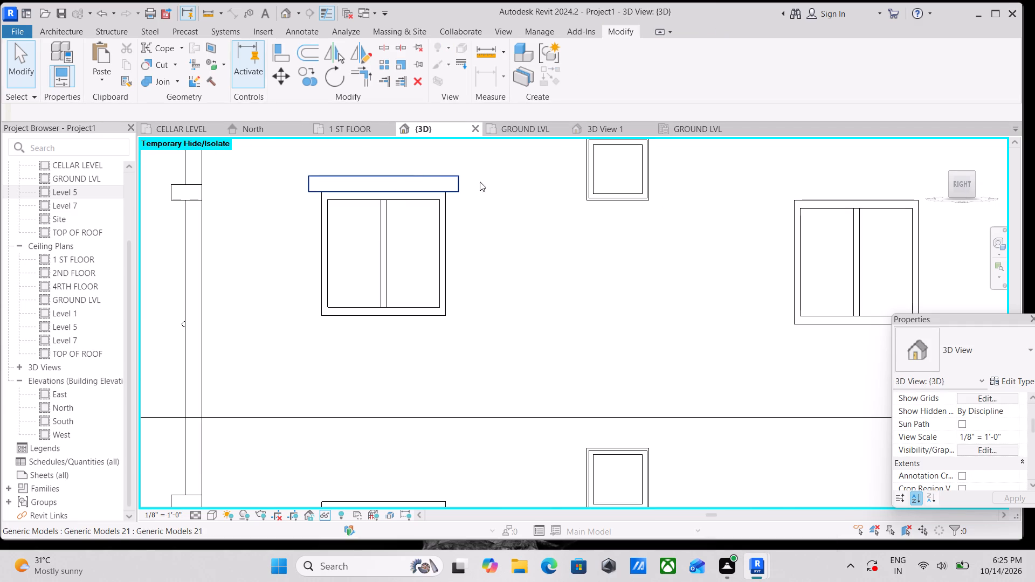
click(457, 190)
text(co)
scroll(379, 199, up, 2)
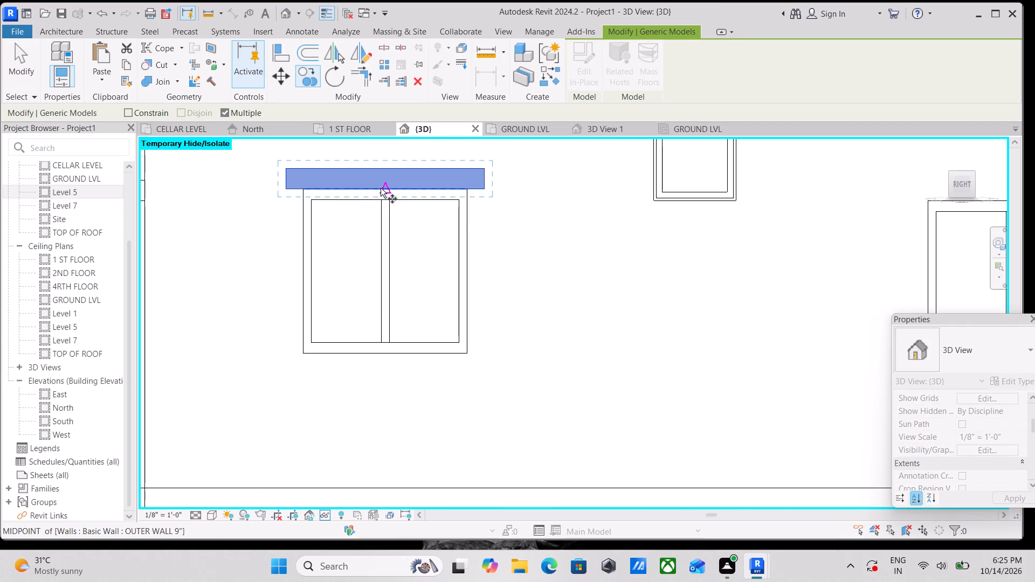
click(381, 187)
middle_drag(700, 255, 400, 266)
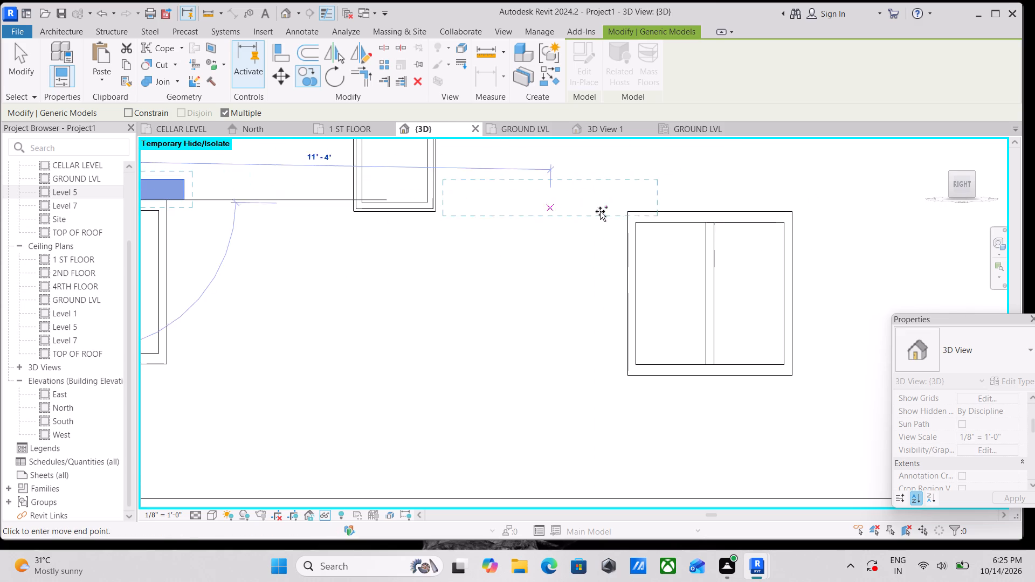
click(712, 213)
scroll(722, 213, down, 2)
middle_drag(722, 213, 555, 241)
scroll(744, 242, down, 2)
middle_drag(743, 242, 570, 281)
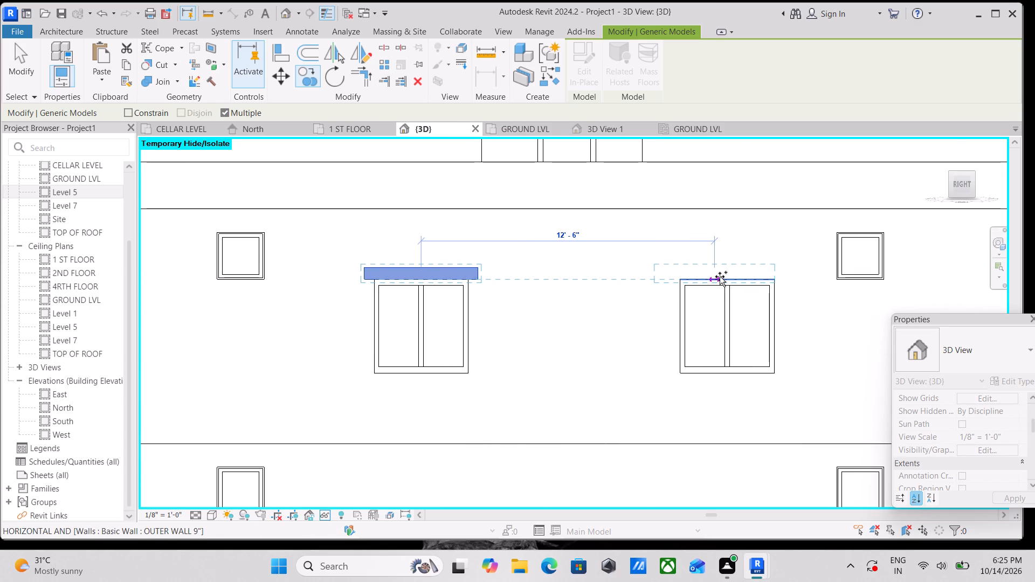
click(729, 278)
scroll(743, 278, down, 3)
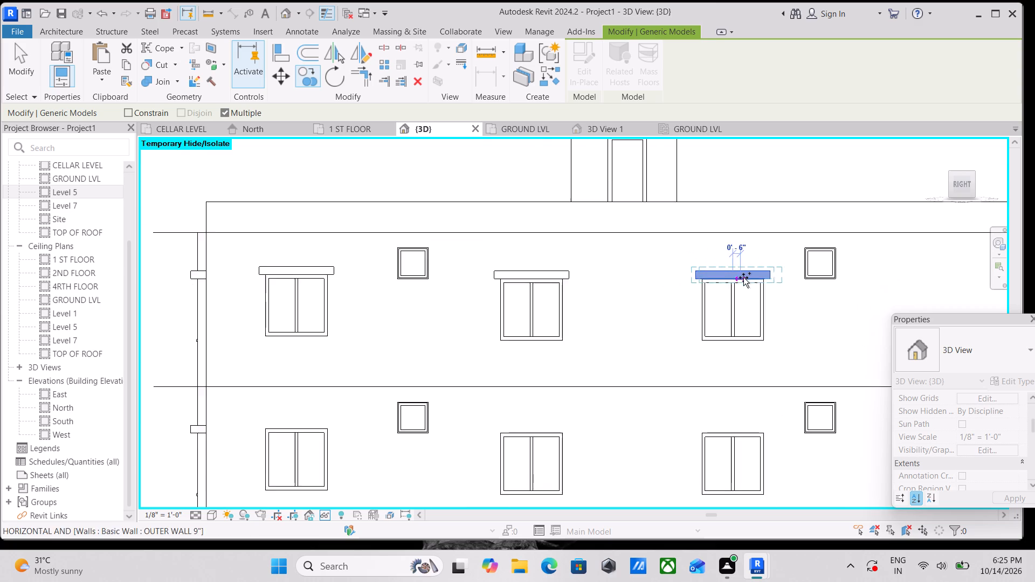
middle_drag(743, 278, 672, 275)
scroll(771, 278, down, 4)
key(Escape)
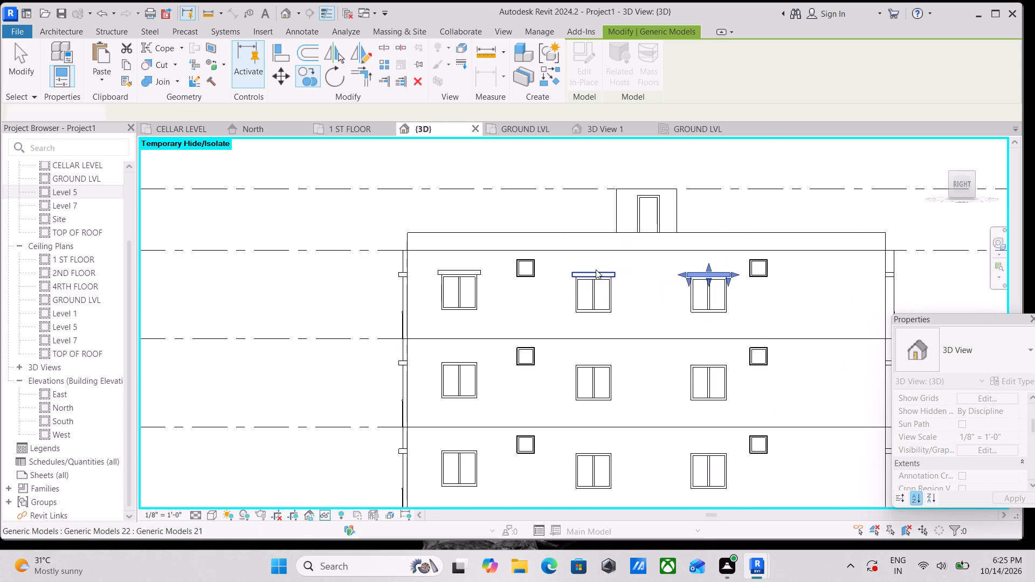
middle_drag(593, 295, 670, 240)
key(Escape)
Copy the three top-floor projections together, from the leftmost window-head midpoint to the matching head midpoint one floor below, with multiple copying on.
scroll(534, 218, up, 3)
click(568, 220)
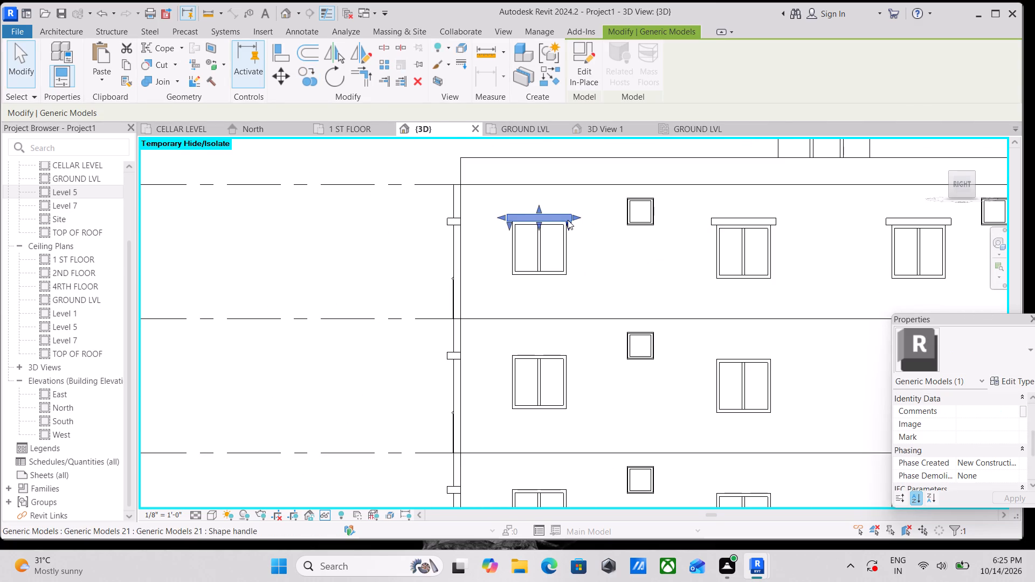
scroll(568, 220, down, 2)
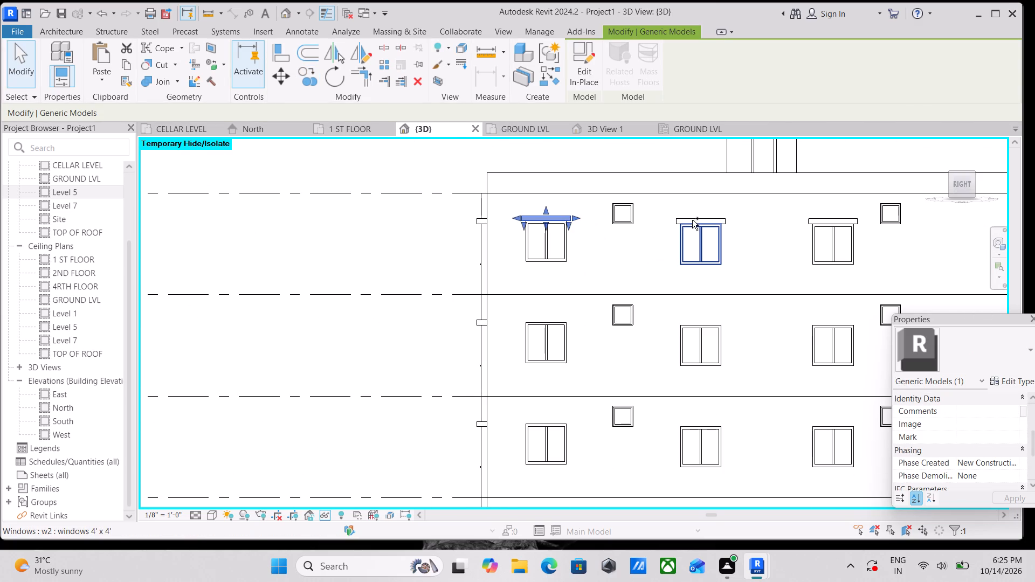
ctrl+click(692, 220)
ctrl+click(818, 218)
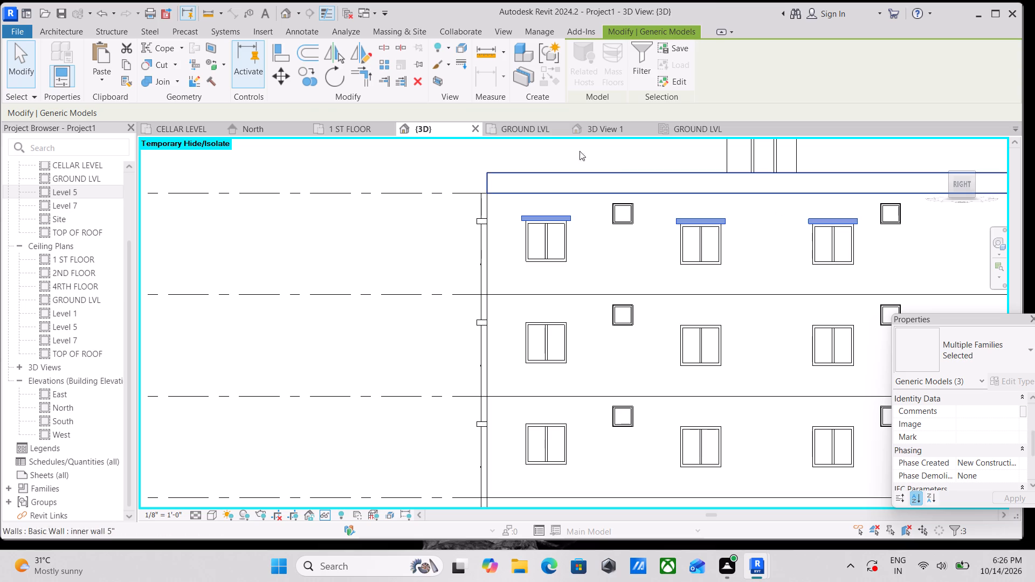
click(311, 75)
scroll(555, 240, up, 3)
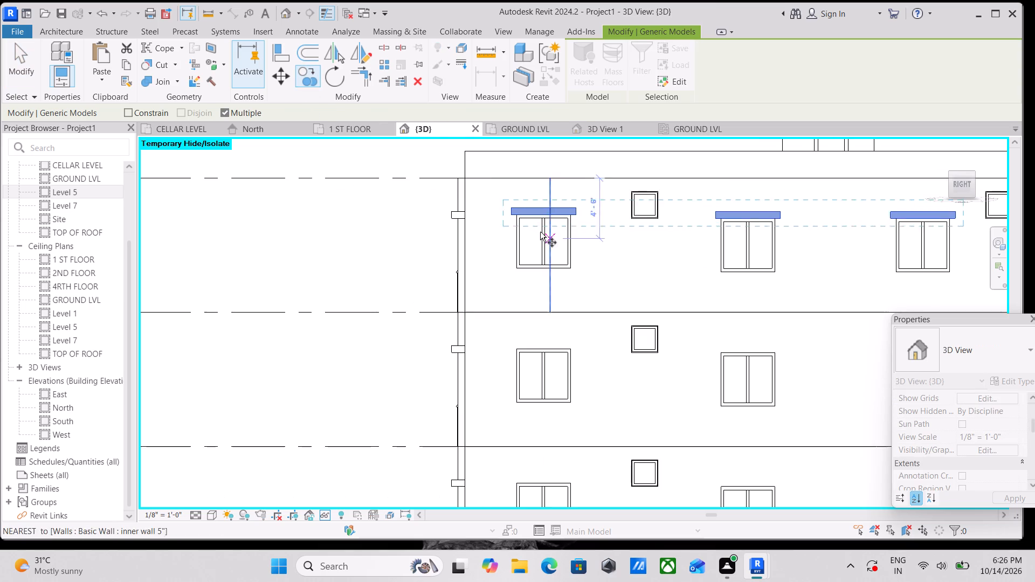
scroll(540, 232, up, 7)
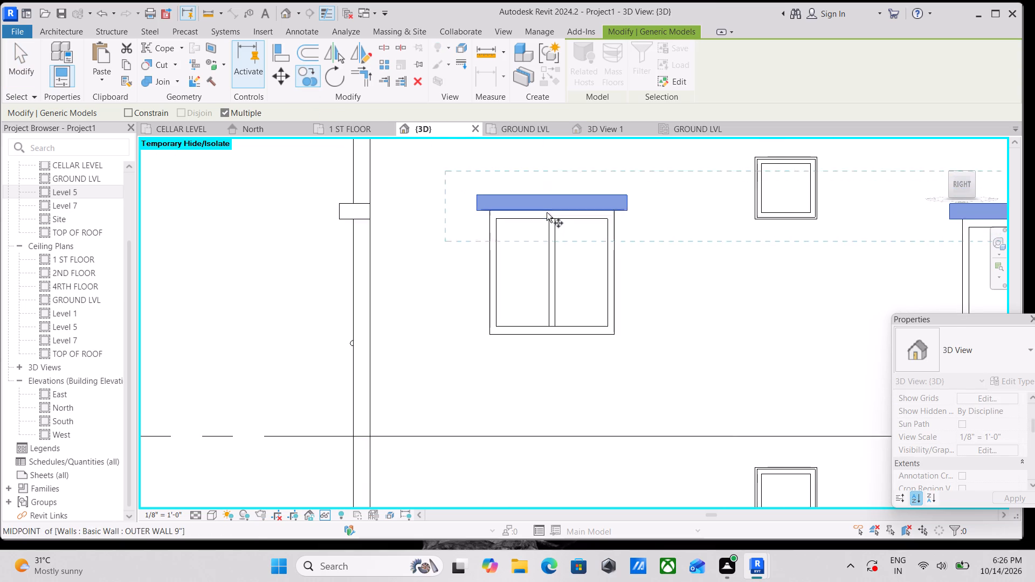
scroll(547, 212, up, 2)
click(555, 208)
scroll(551, 271, down, 3)
middle_drag(551, 278, 547, 141)
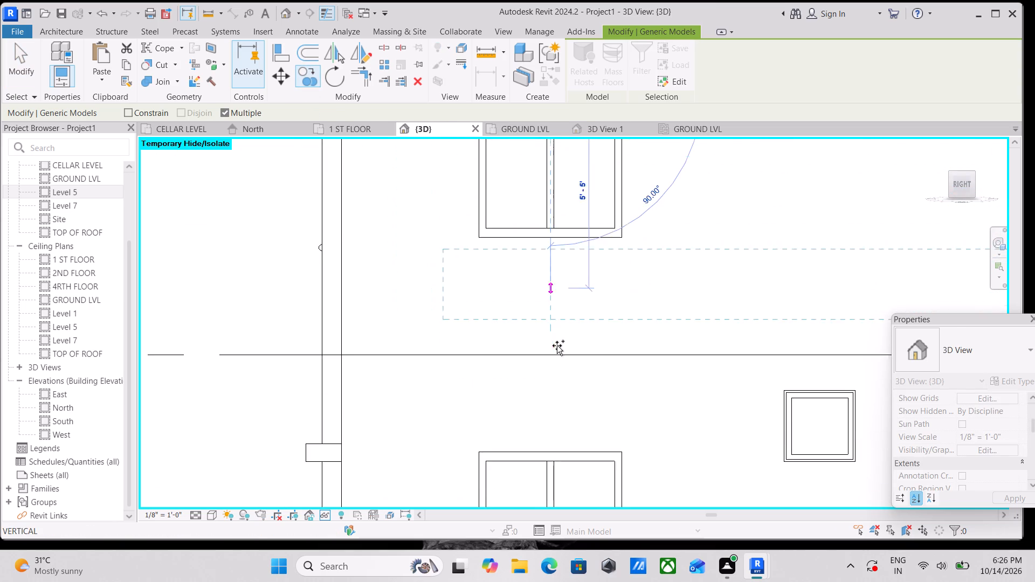
scroll(557, 346, down, 1)
middle_drag(557, 346, 557, 206)
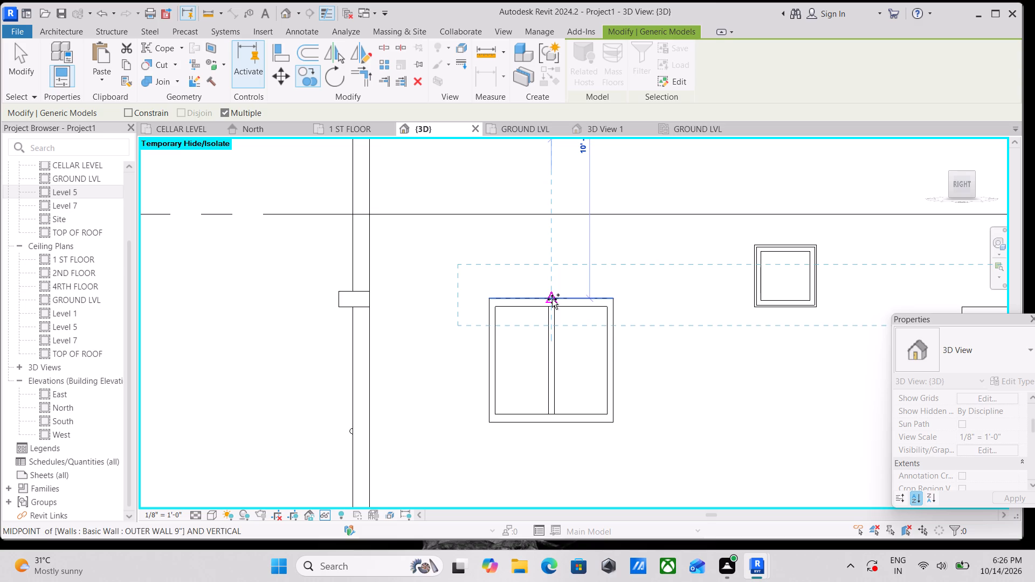
click(552, 299)
Place further copies of the three projections at the window heads of the three remaining lower floors, 10'-0" apart, and end copying.
scroll(554, 299, down, 5)
middle_drag(562, 300, 546, 185)
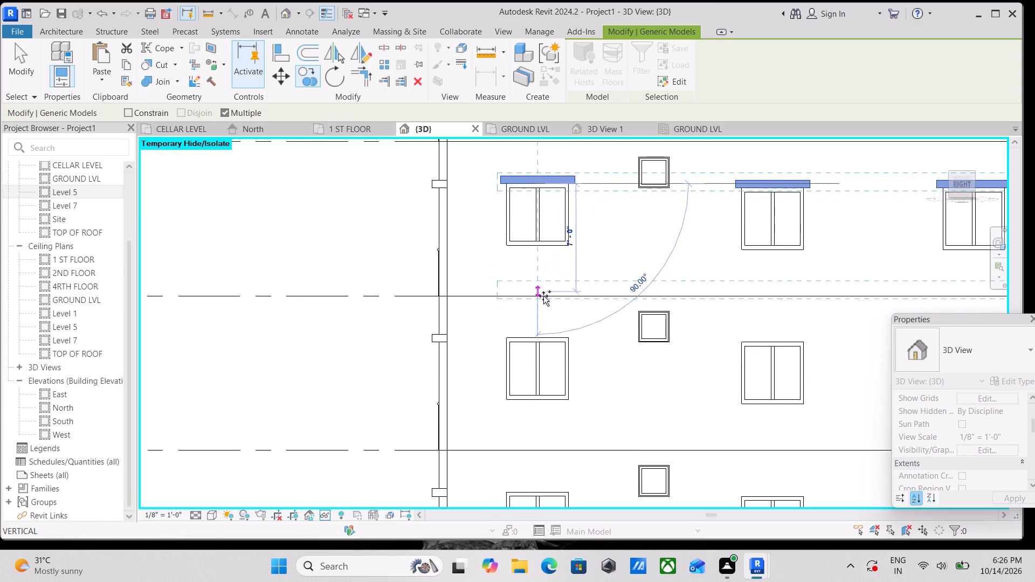
scroll(543, 296, up, 3)
click(533, 357)
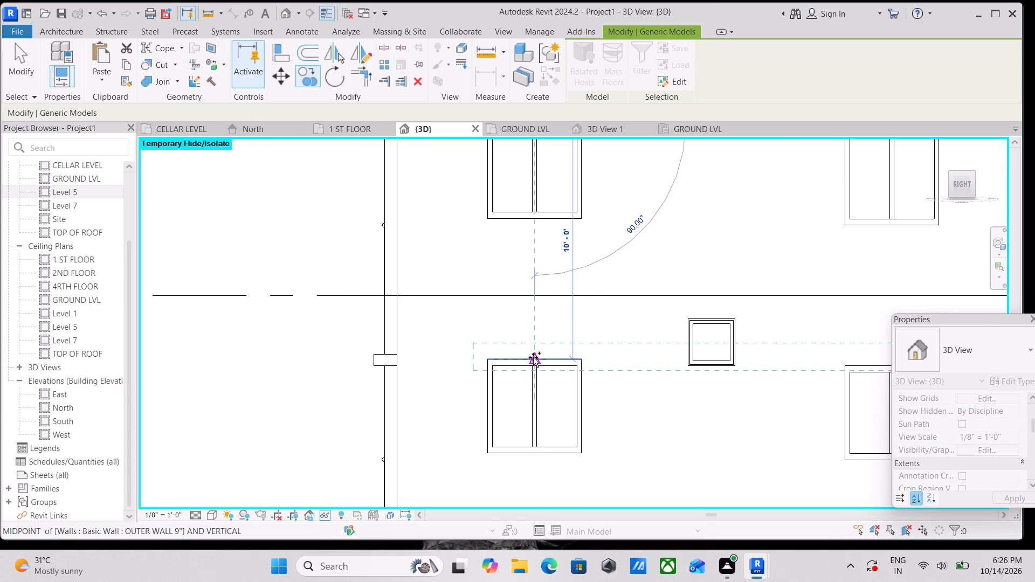
scroll(534, 357, down, 3)
middle_drag(534, 357, 534, 232)
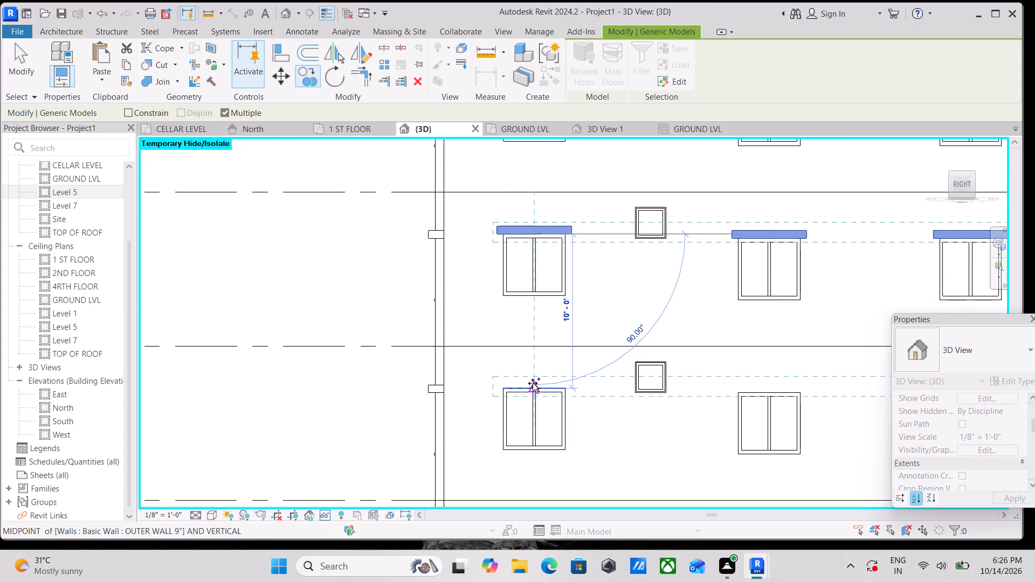
click(533, 383)
scroll(533, 383, down, 3)
middle_drag(533, 383, 534, 255)
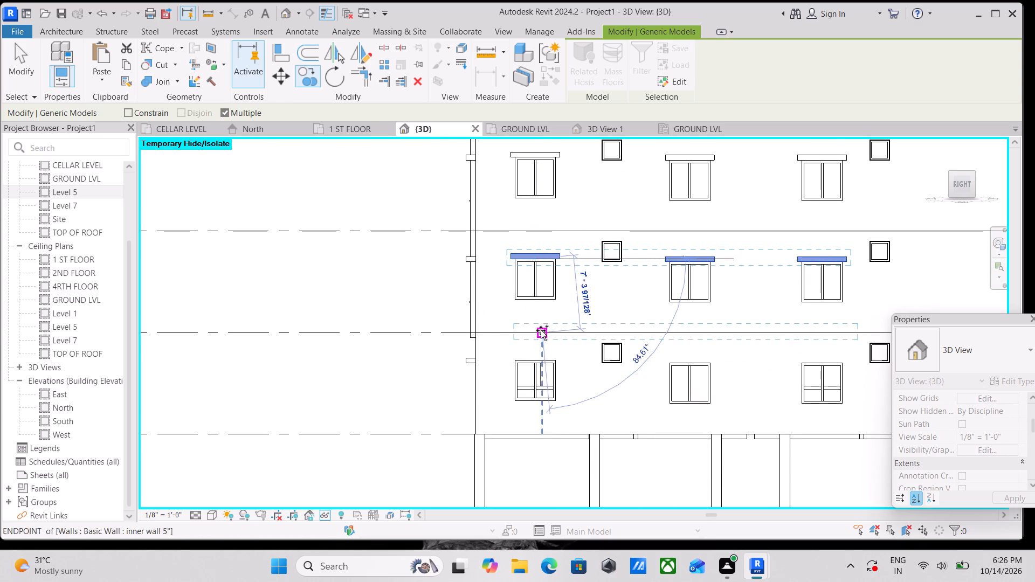
scroll(535, 356, up, 3)
click(533, 357)
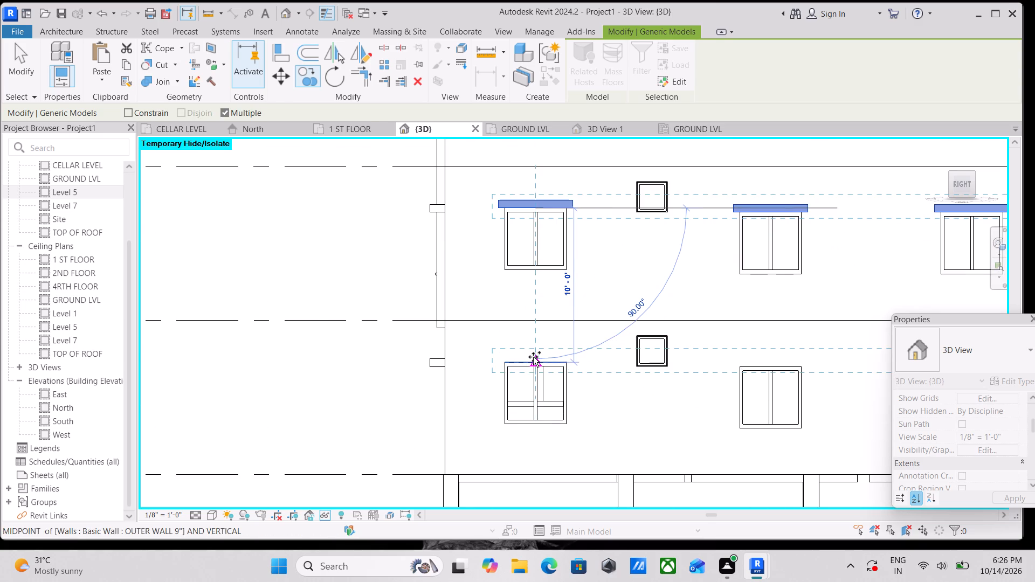
scroll(549, 327, down, 5)
middle_drag(558, 321, 496, 360)
scroll(506, 366, down, 3)
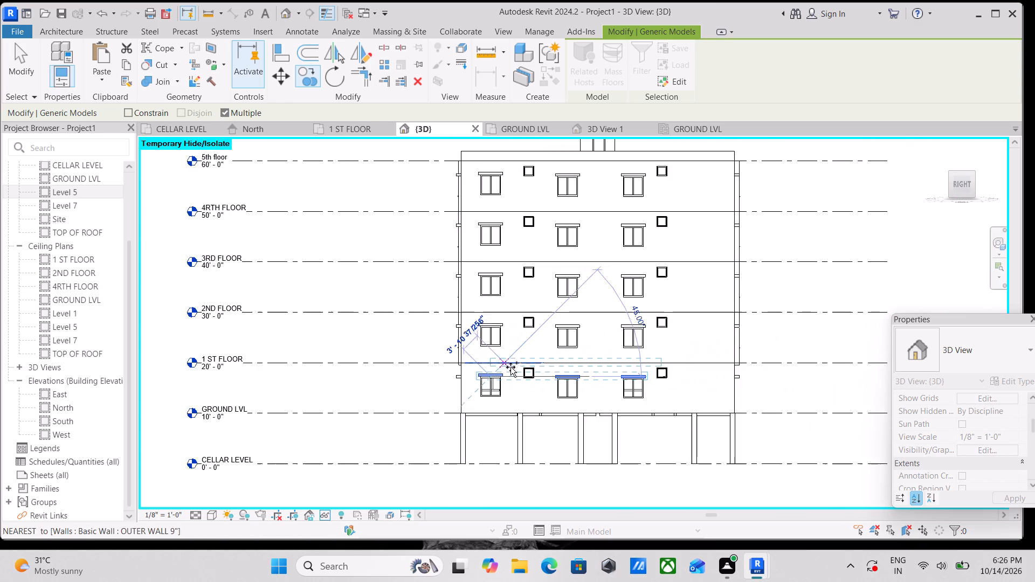
scroll(512, 366, down, 4)
key(Escape)
scroll(593, 331, down, 3)
key(Escape)
Create an in-place model in the Generic Models category for the left facade's window-head projections.
scroll(598, 331, up, 2)
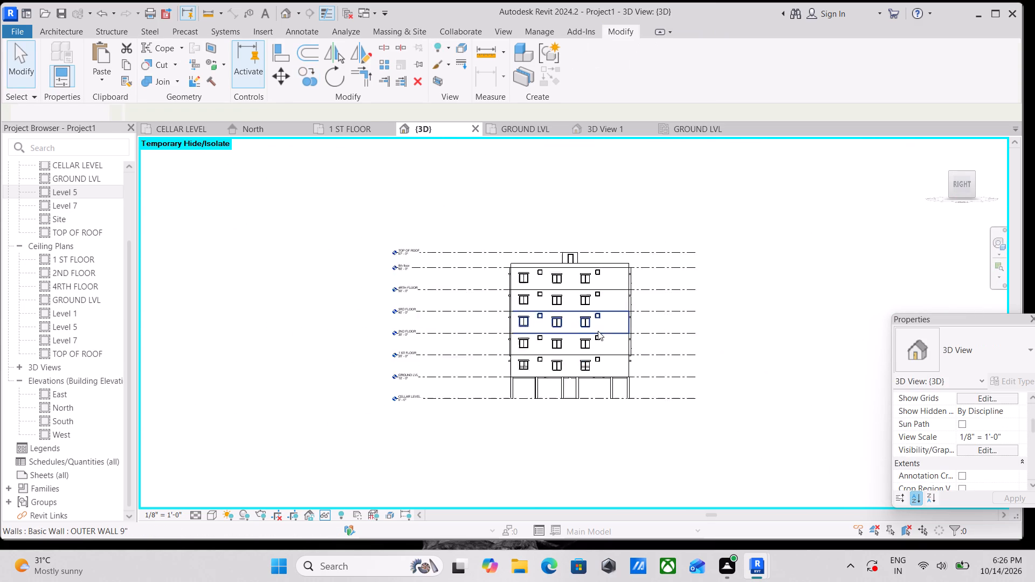
scroll(598, 331, up, 4)
shift+middle_drag(613, 342, 430, 382)
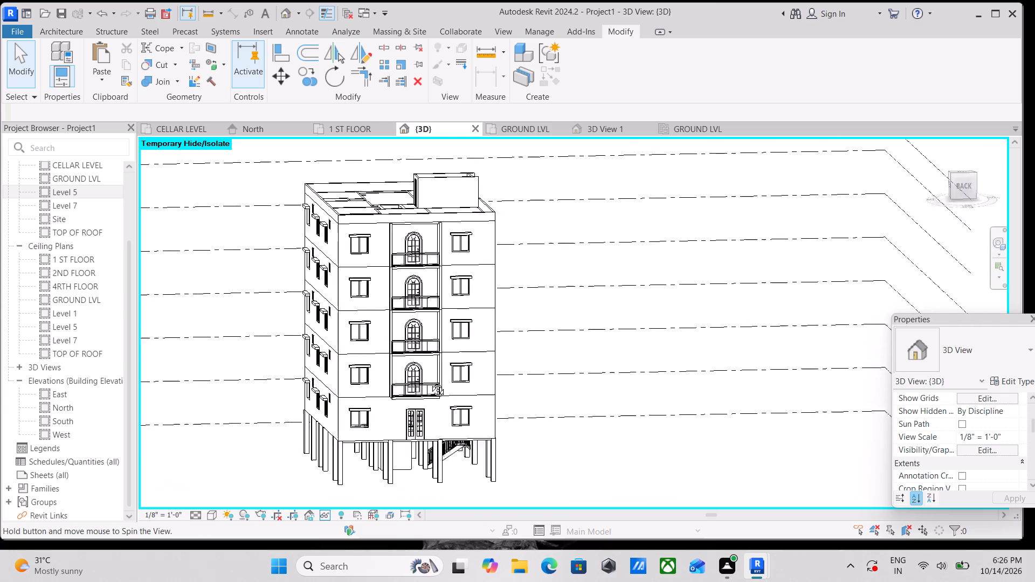
shift+middle_drag(430, 382, 278, 384)
shift+middle_drag(422, 314, 326, 371)
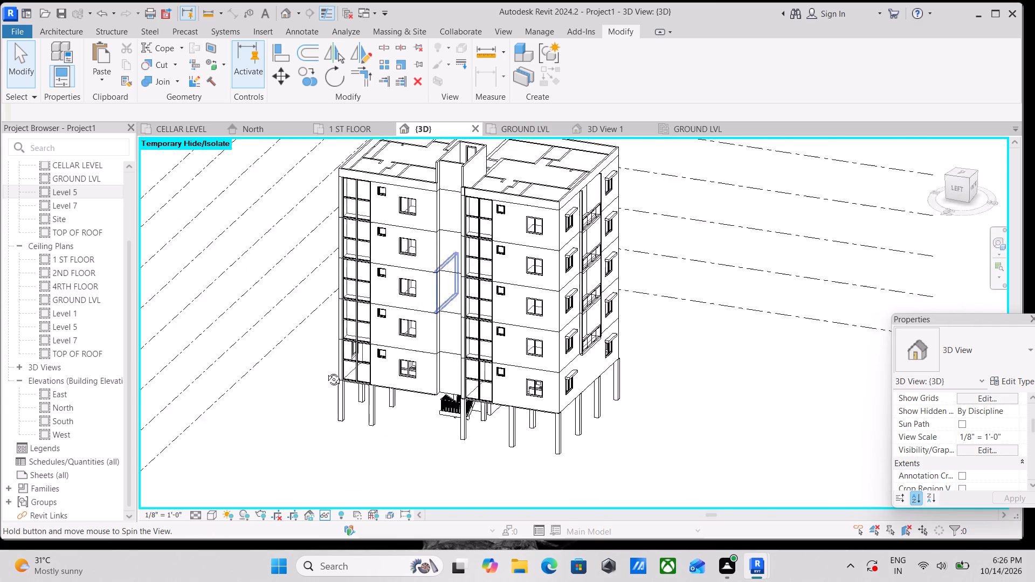
shift+middle_drag(326, 371, 315, 360)
middle_drag(417, 320, 508, 401)
scroll(494, 310, up, 7)
middle_drag(501, 288, 513, 322)
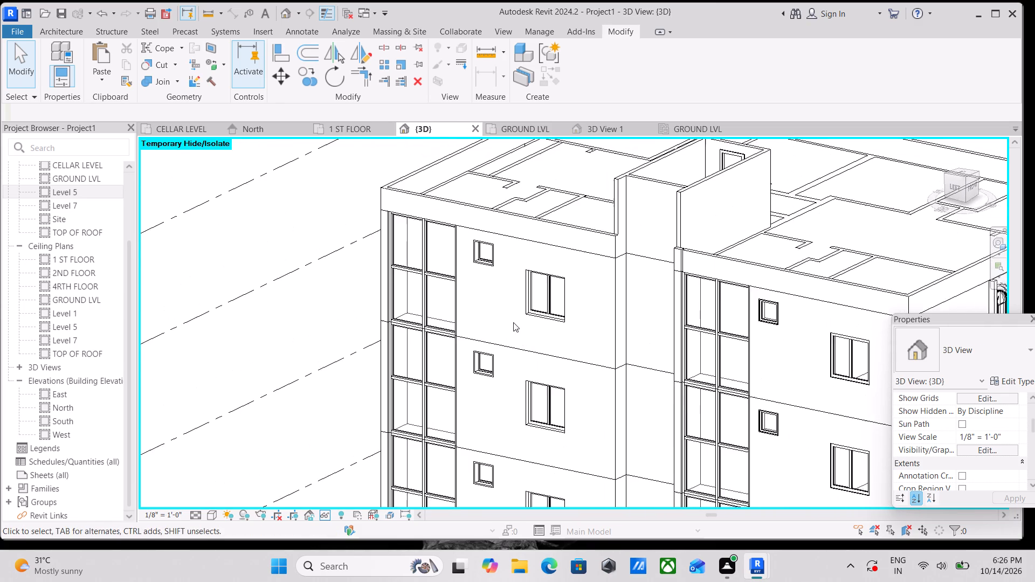
scroll(517, 255, up, 3)
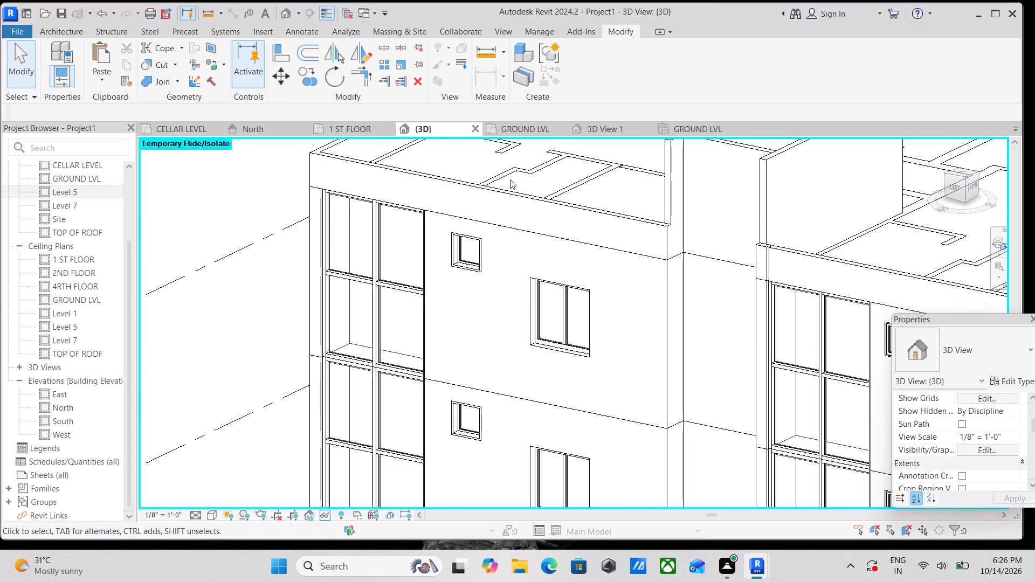
scroll(525, 182, down, 2)
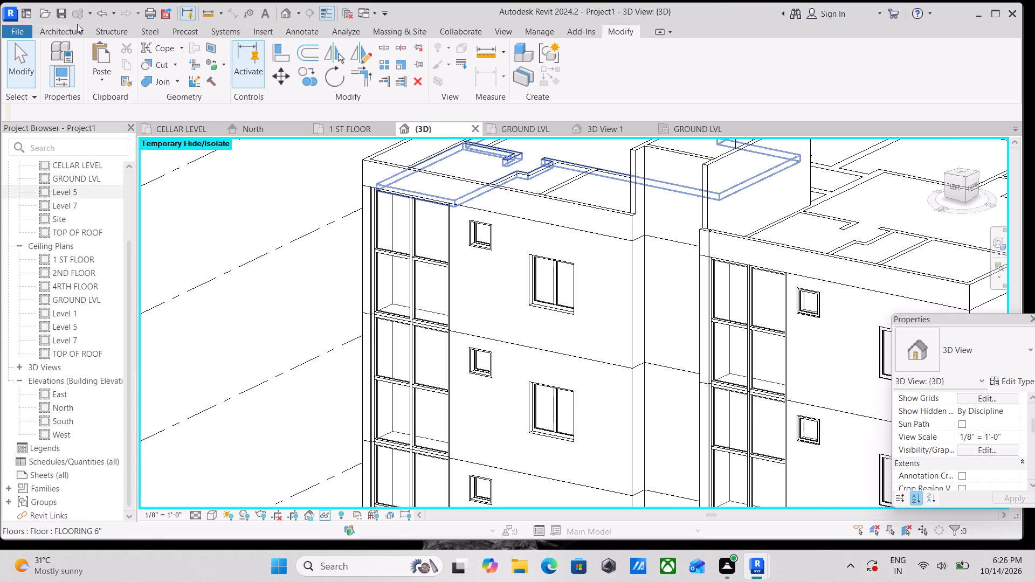
click(66, 32)
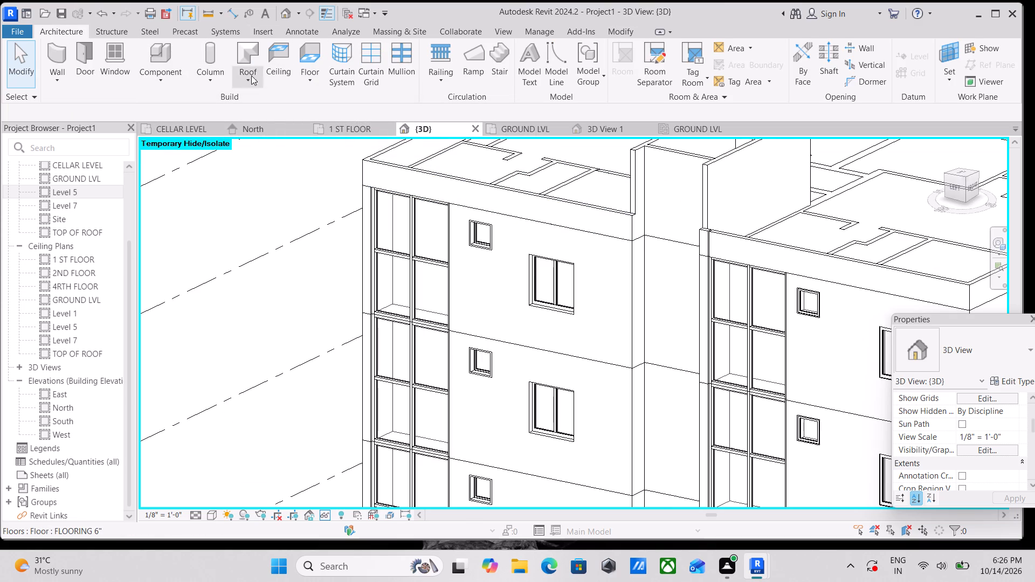
click(169, 81)
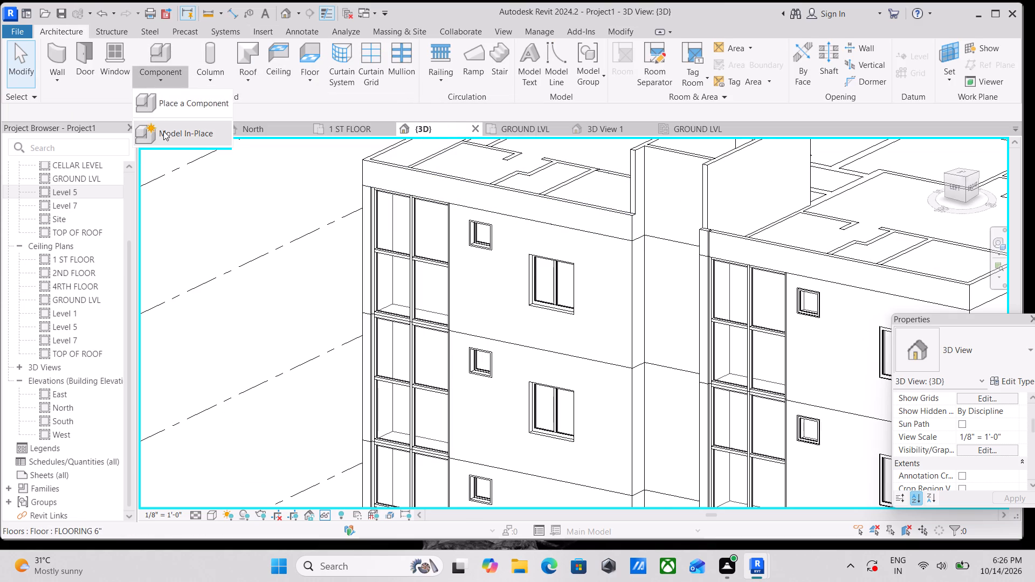
click(165, 134)
scroll(486, 272, down, 6)
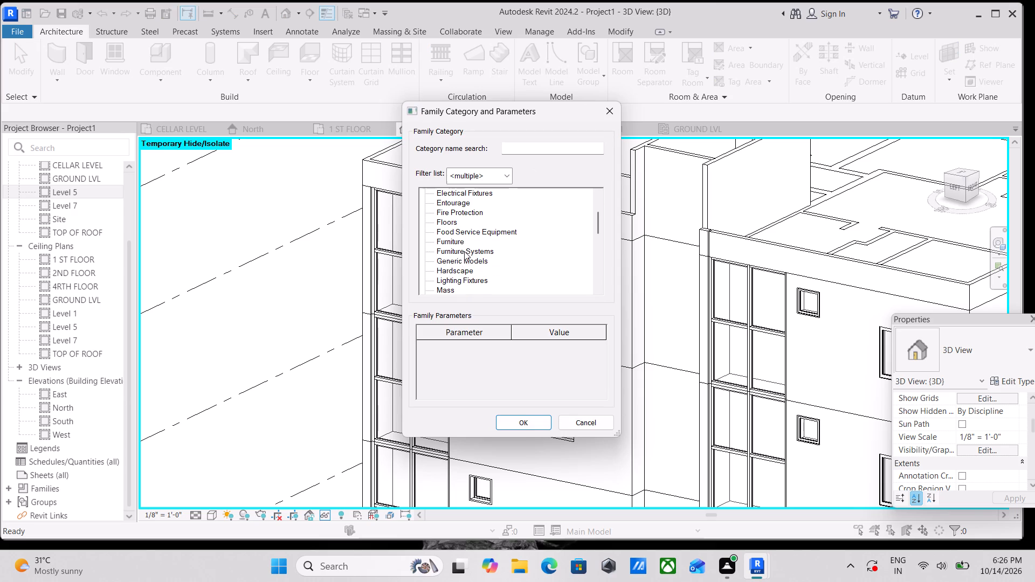
click(465, 260)
click(518, 427)
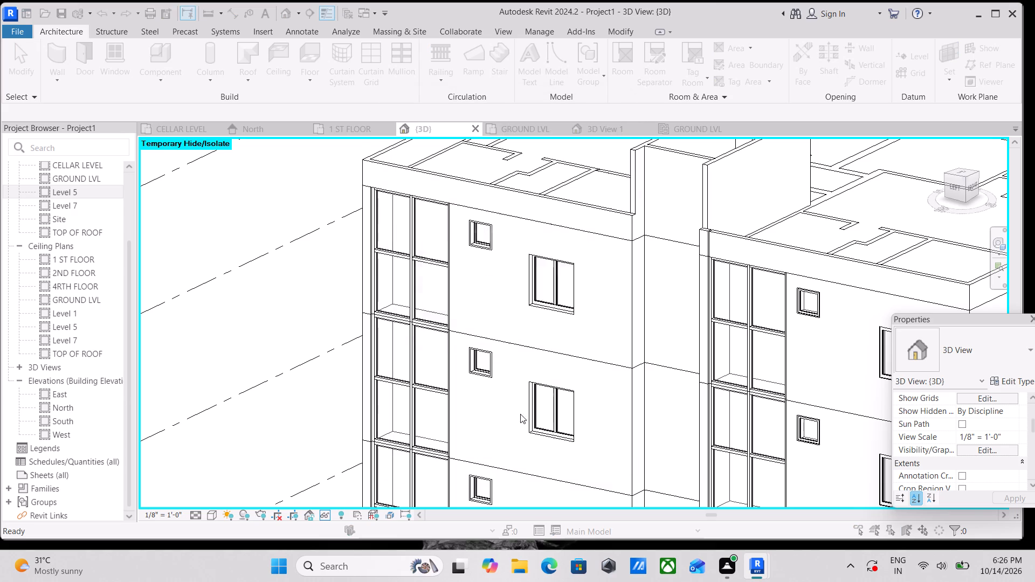
click(514, 298)
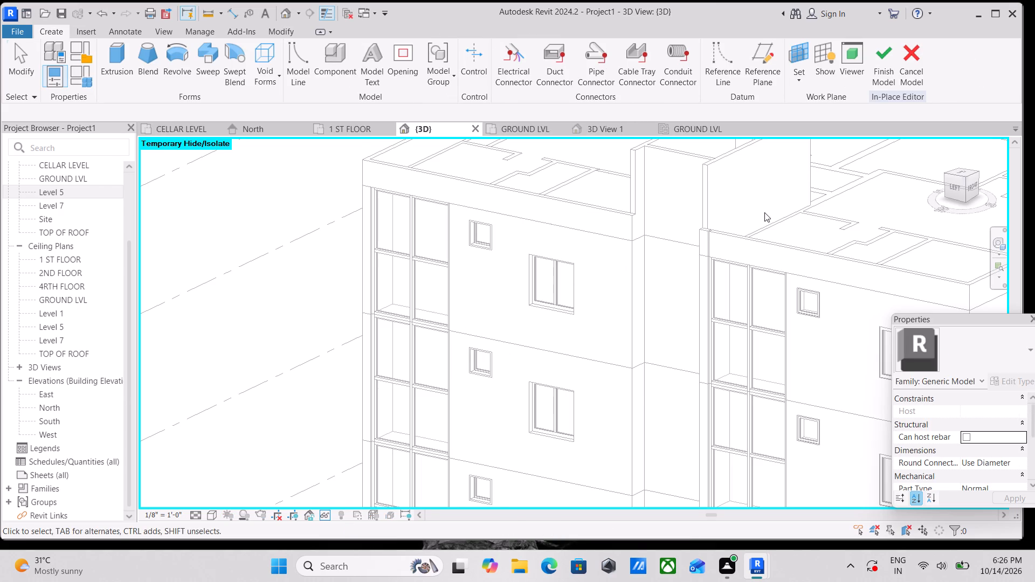
Set the work plane to the outer wall face around the top-floor window in the left facade's left bay.
click(796, 74)
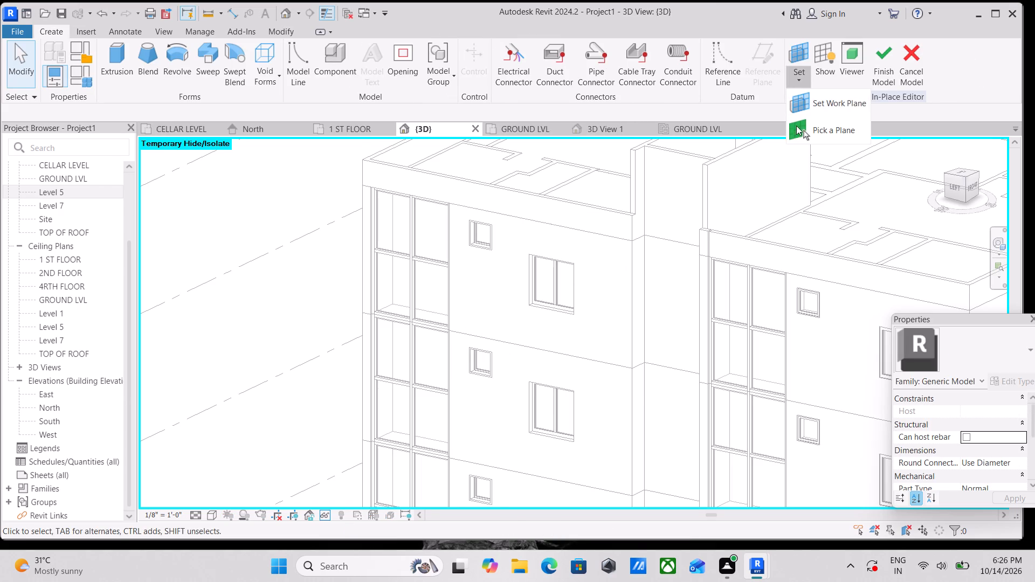
click(797, 130)
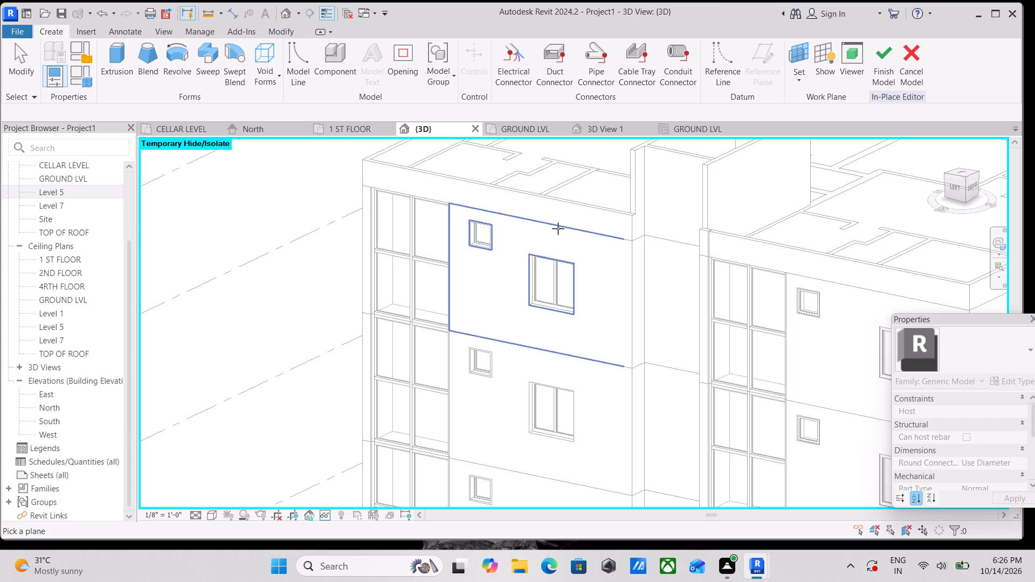
click(558, 228)
Start an extrusion sketch along the top-floor window's head, extending 5" beyond its right corner with a 6" vertical edge there.
scroll(663, 266, down, 1)
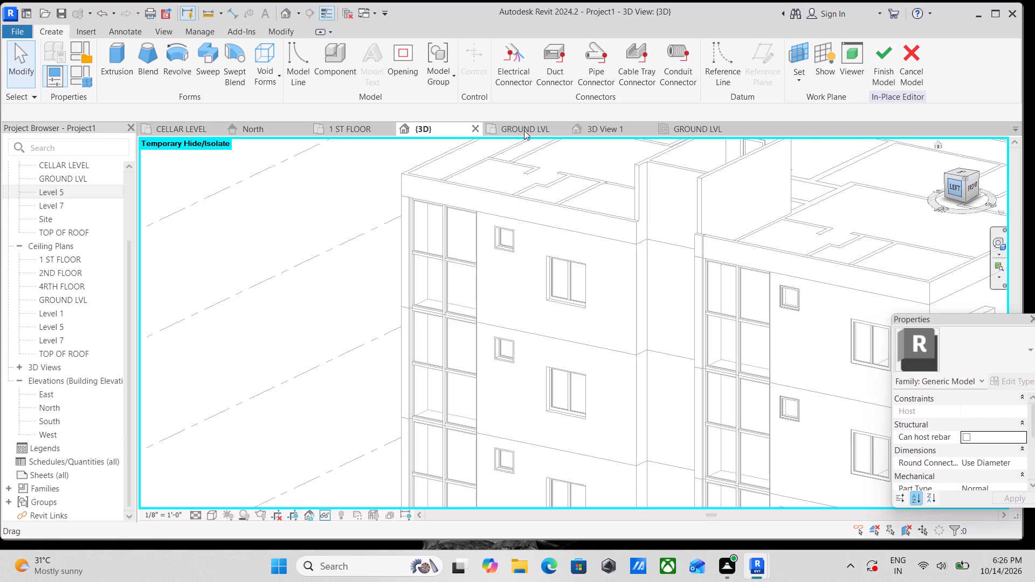
click(109, 63)
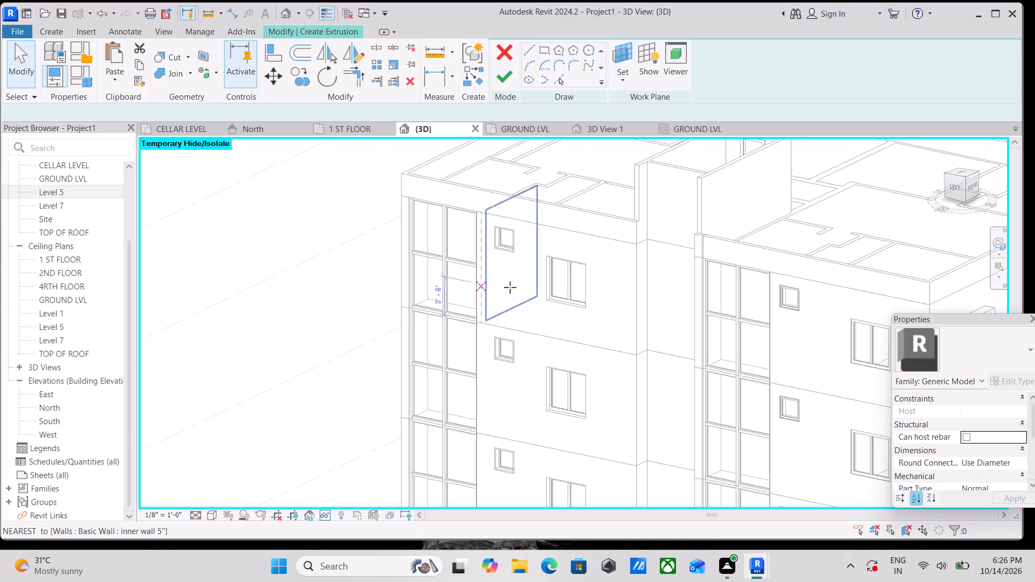
scroll(546, 260, up, 7)
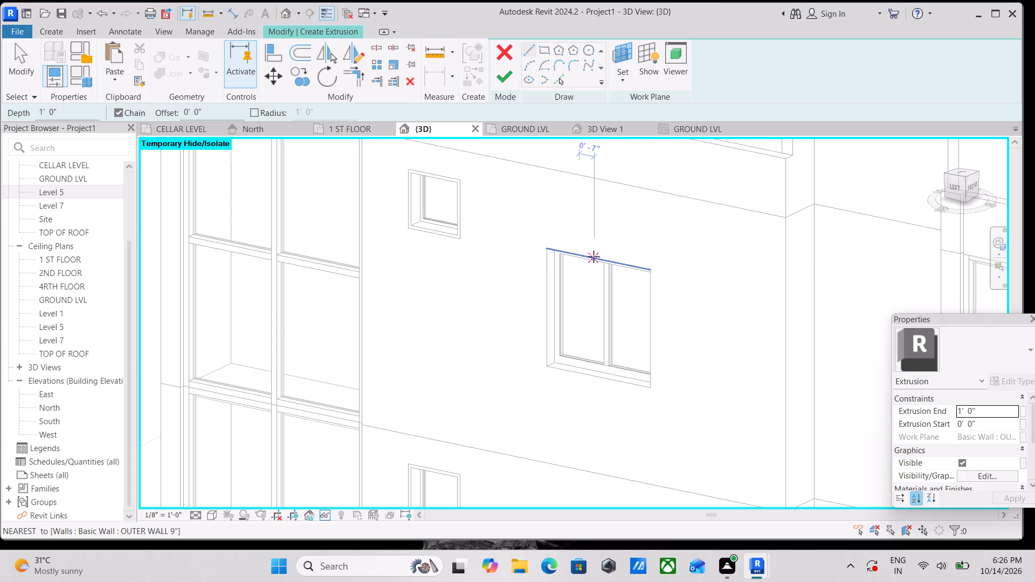
click(544, 250)
click(653, 270)
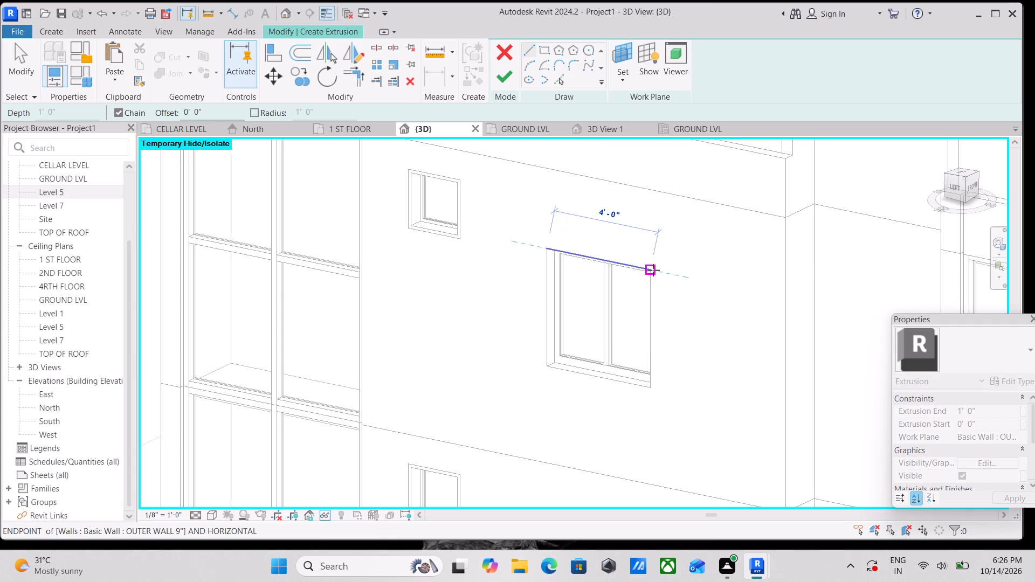
scroll(667, 275, up, 6)
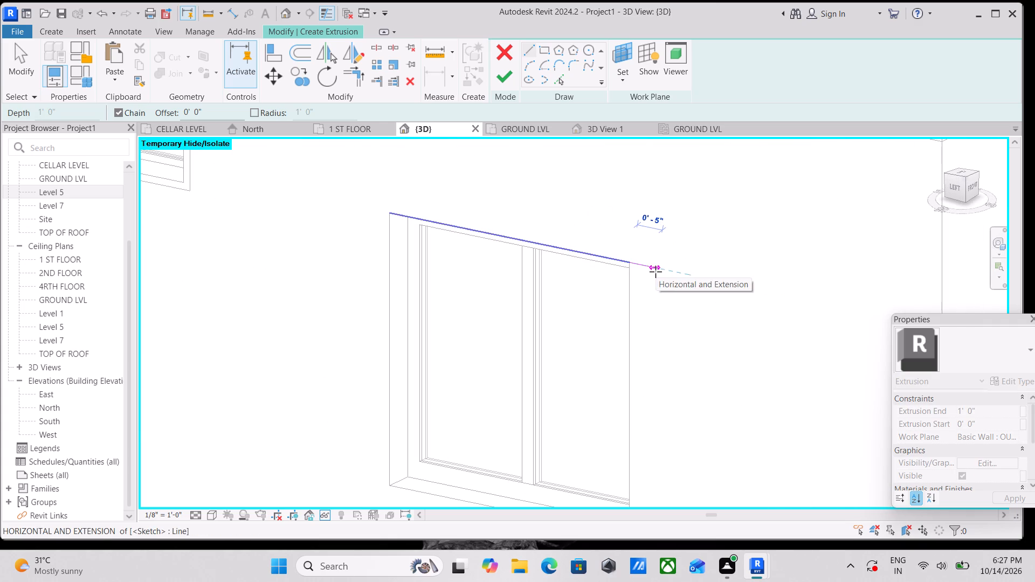
click(655, 272)
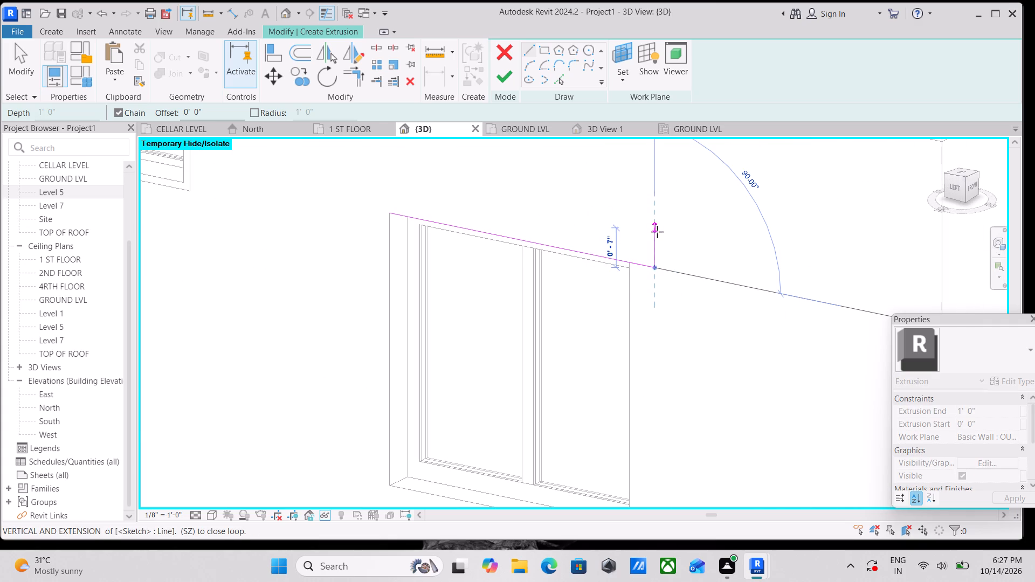
click(657, 234)
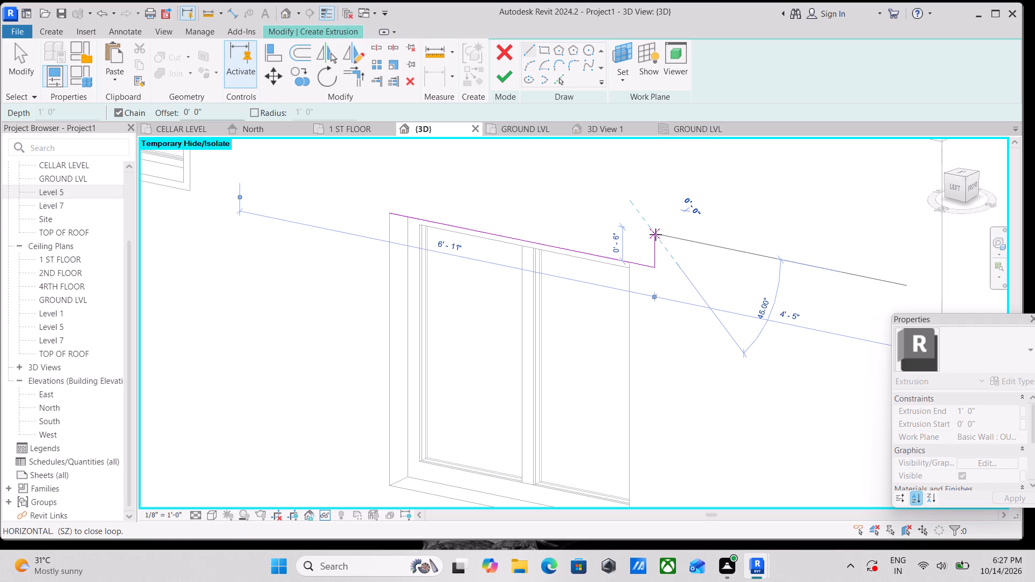
key(Escape)
Extend the sketch about 5" beyond the window head's left corner, add a 6" vertical edge, and close the profile with a 4'-10" top line.
click(389, 214)
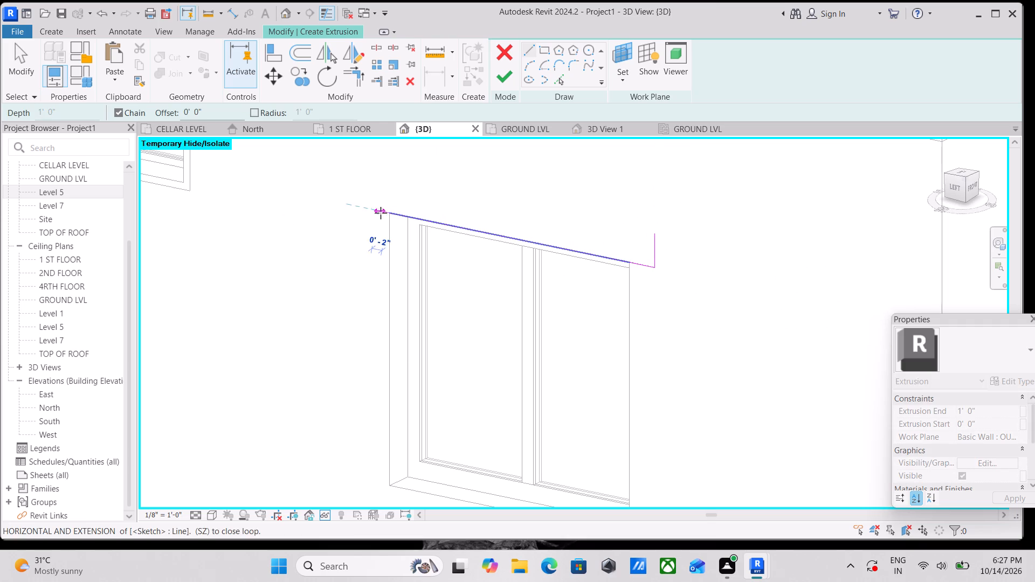
click(365, 205)
click(365, 173)
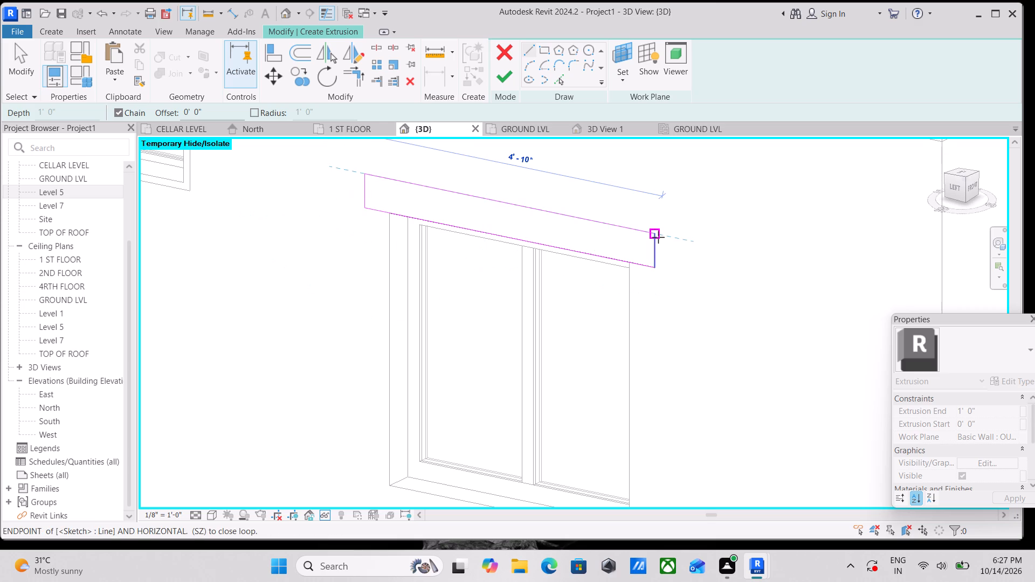
click(655, 233)
scroll(655, 233, down, 5)
key(Escape)
scroll(706, 229, down, 6)
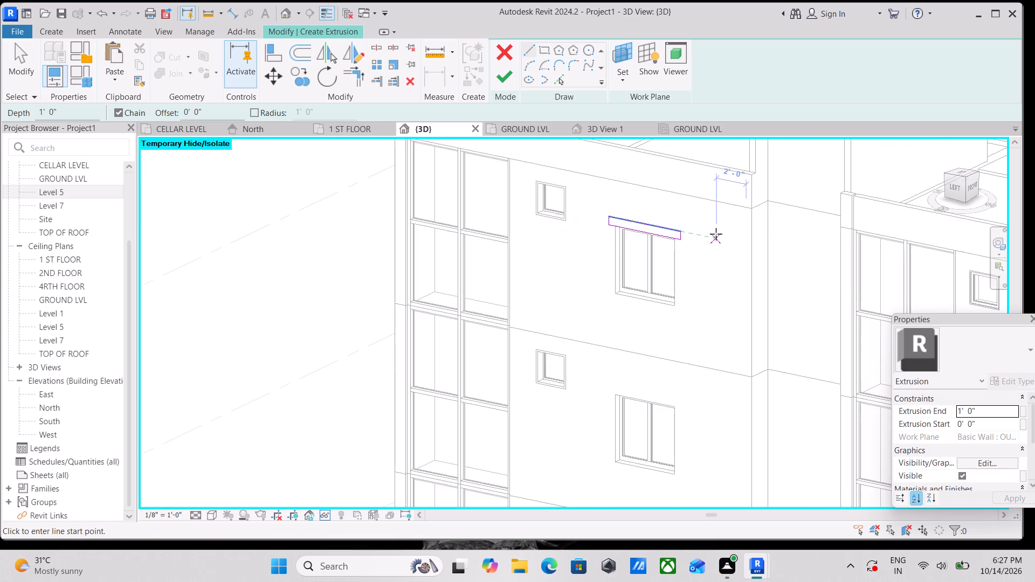
scroll(716, 234, down, 2)
Complete the extrusion at 1'-0" depth and finish the in-place model.
click(507, 72)
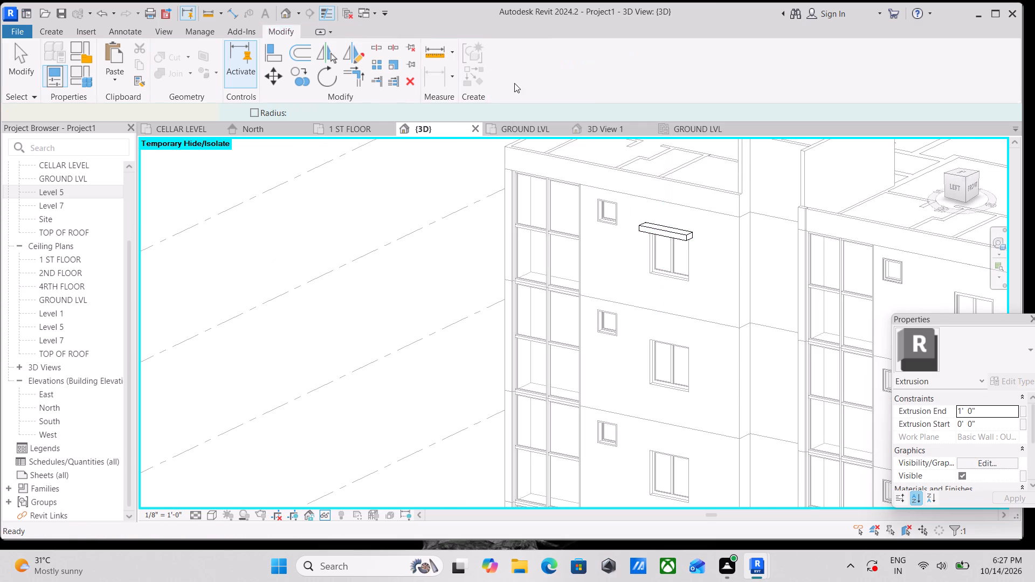
scroll(609, 254, down, 2)
scroll(799, 276, up, 3)
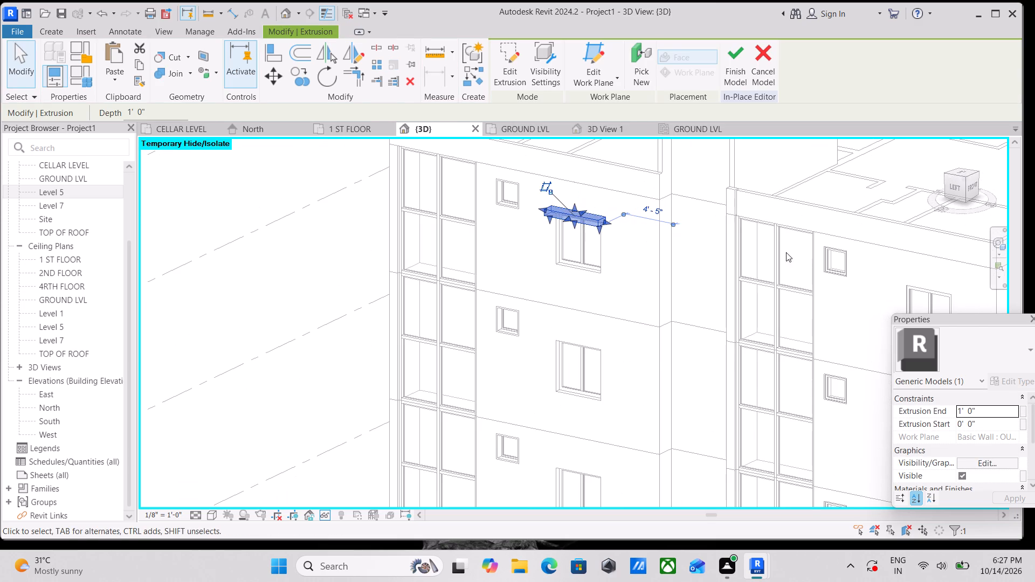
scroll(801, 287, down, 1)
scroll(1005, 452, down, 2)
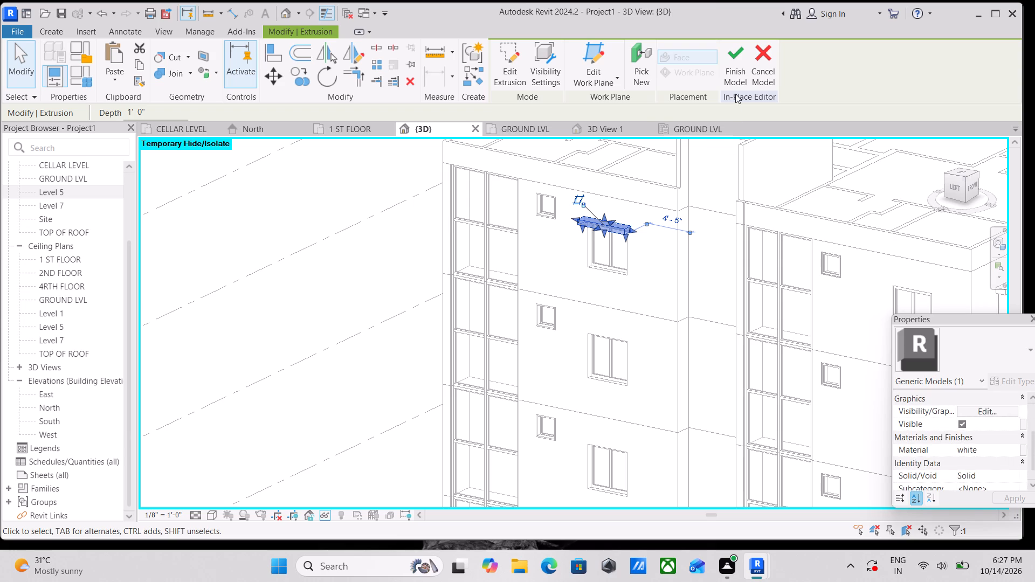
click(740, 60)
scroll(721, 233, down, 3)
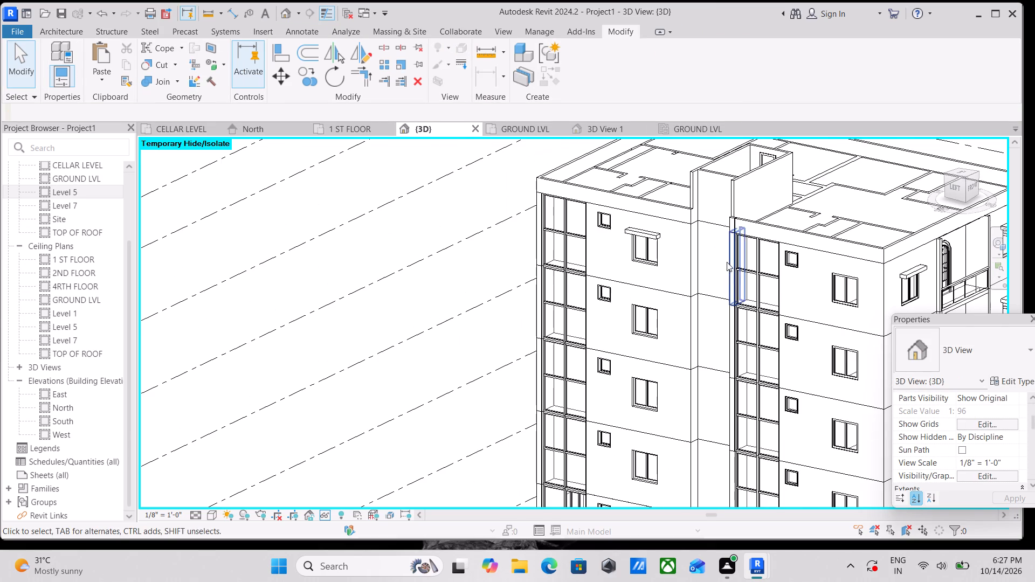
In the left view, copy the projection from its window-head midpoint to the other bay's top-floor window-head midpoint, 31'-5 1/4" away.
click(954, 190)
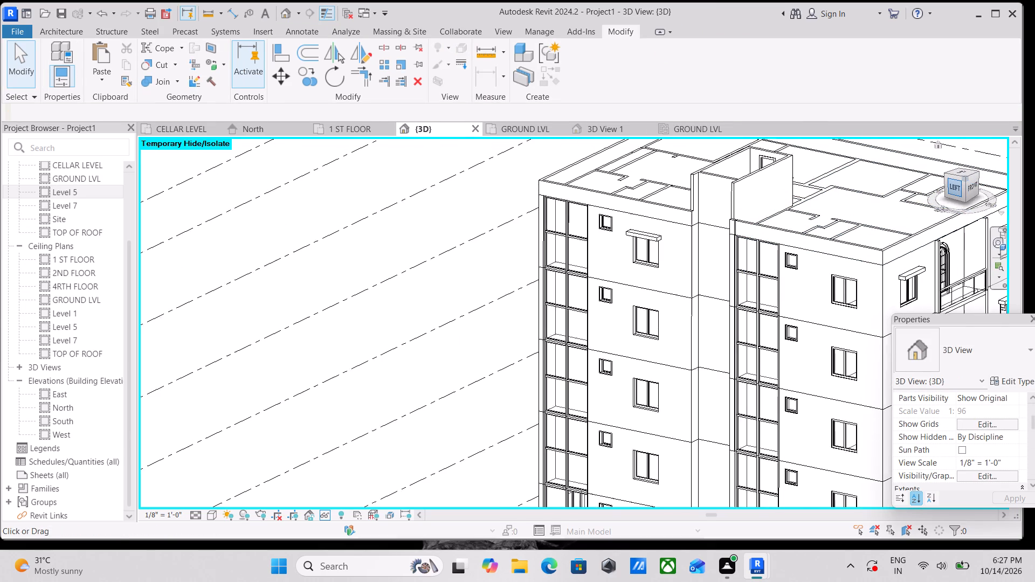
scroll(756, 322, up, 14)
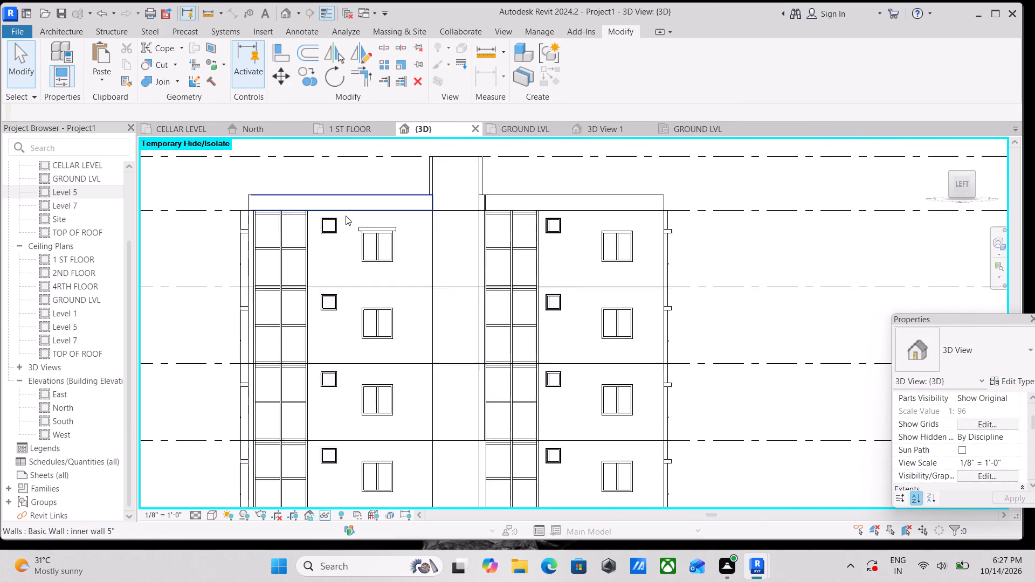
scroll(346, 216, up, 1)
click(395, 235)
text(co)
scroll(339, 264, up, 7)
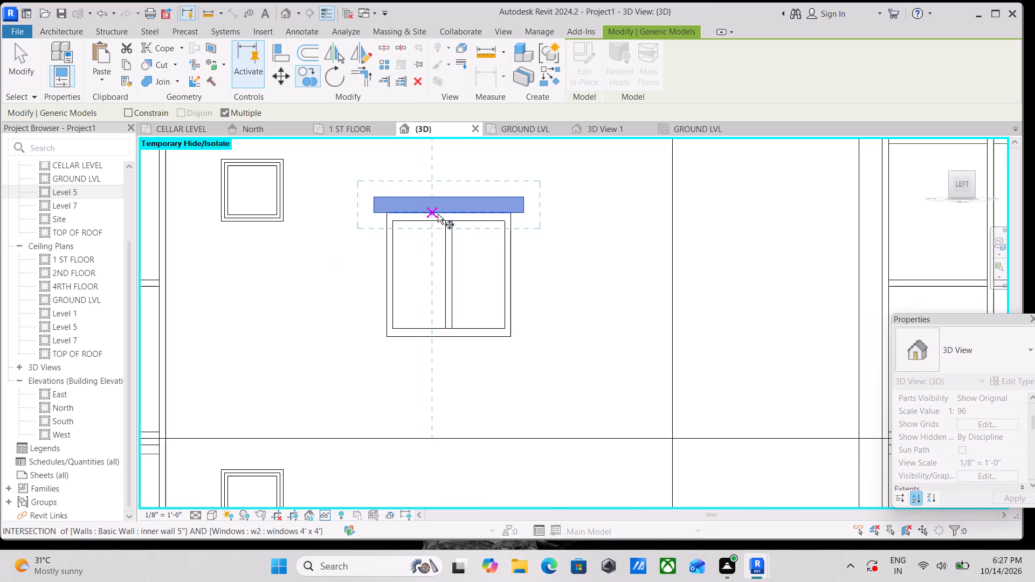
click(451, 208)
middle_drag(563, 214, 299, 213)
middle_drag(617, 216, 364, 230)
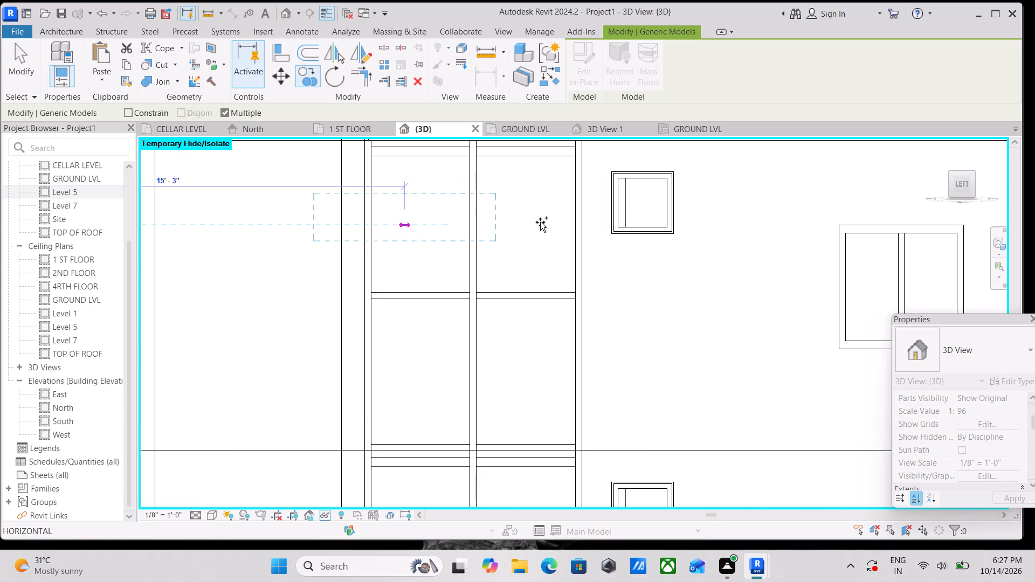
middle_drag(622, 221, 597, 221)
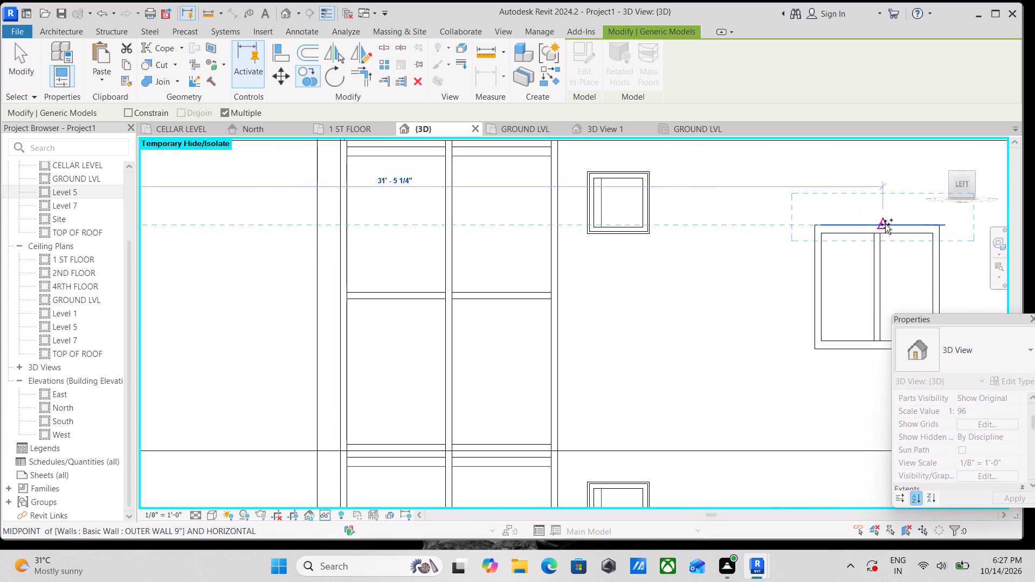
click(875, 223)
scroll(875, 223, down, 7)
middle_drag(795, 245, 834, 237)
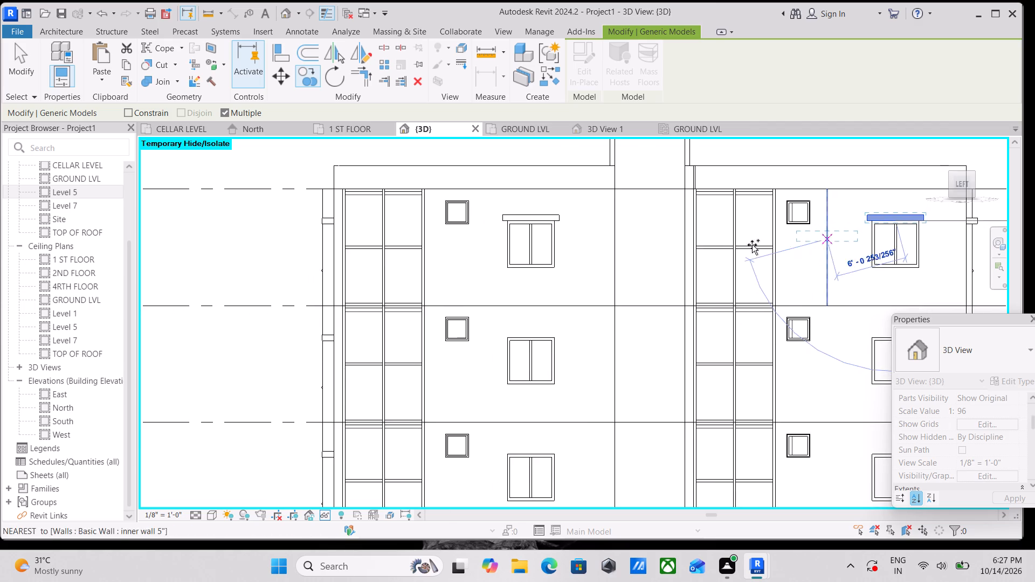
key(Escape)
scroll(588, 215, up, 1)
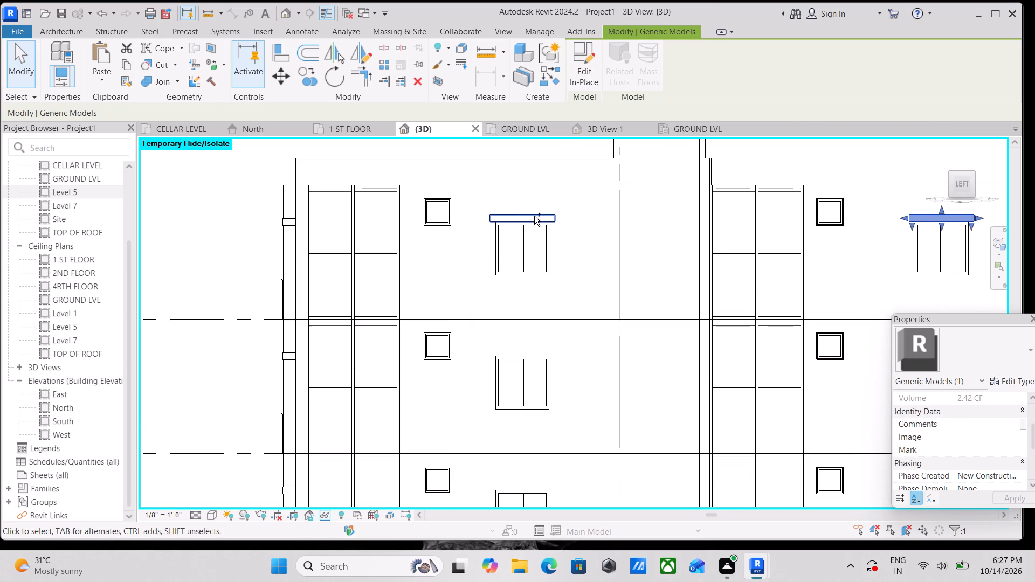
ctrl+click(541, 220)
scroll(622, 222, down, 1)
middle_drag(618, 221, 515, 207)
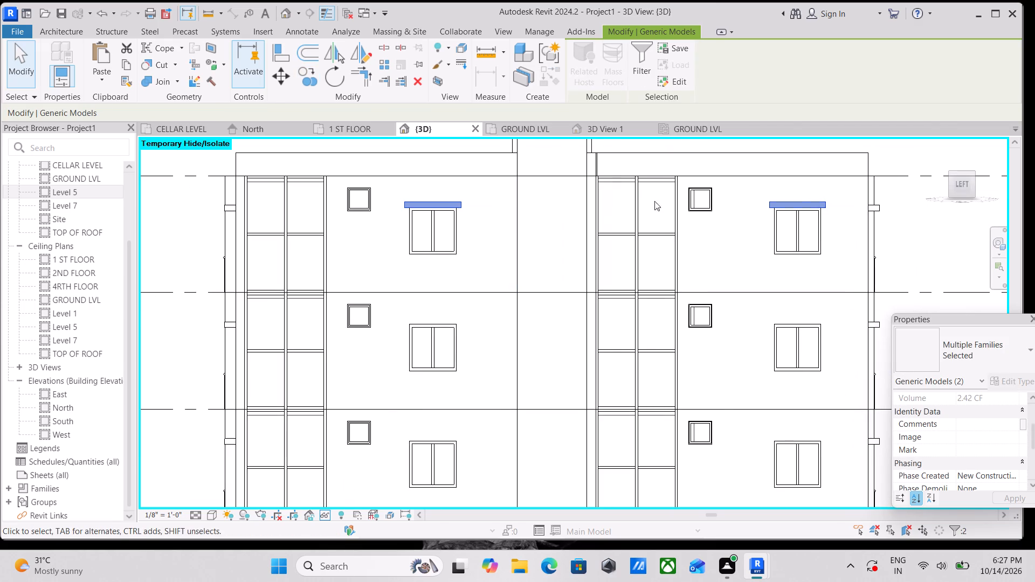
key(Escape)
Copy both top-floor projections together from the left bay's window-head midpoint to the matching head midpoint one floor below, with multiple copying on.
click(456, 202)
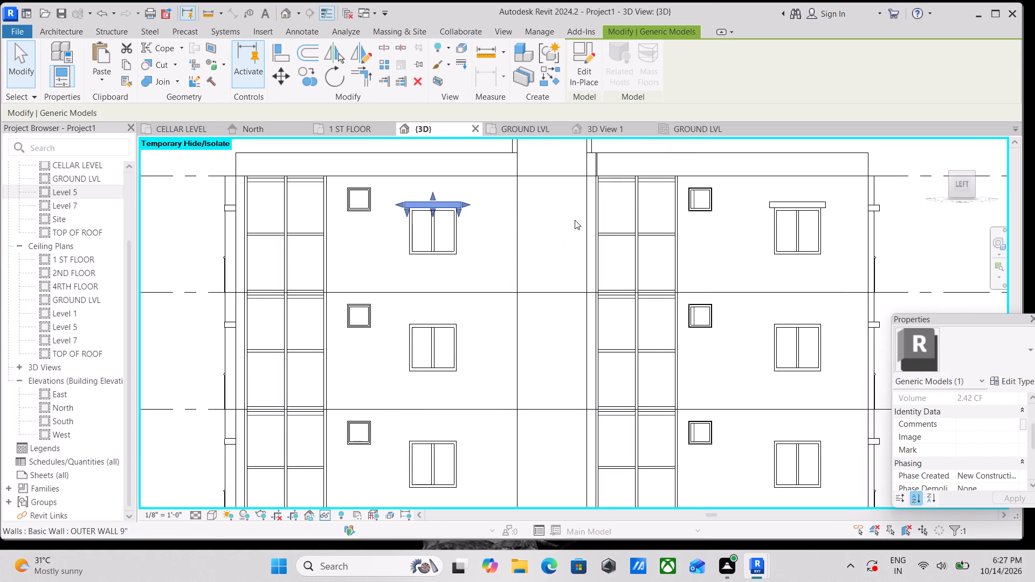
ctrl+click(787, 201)
scroll(643, 215, down, 1)
middle_drag(642, 215, 698, 213)
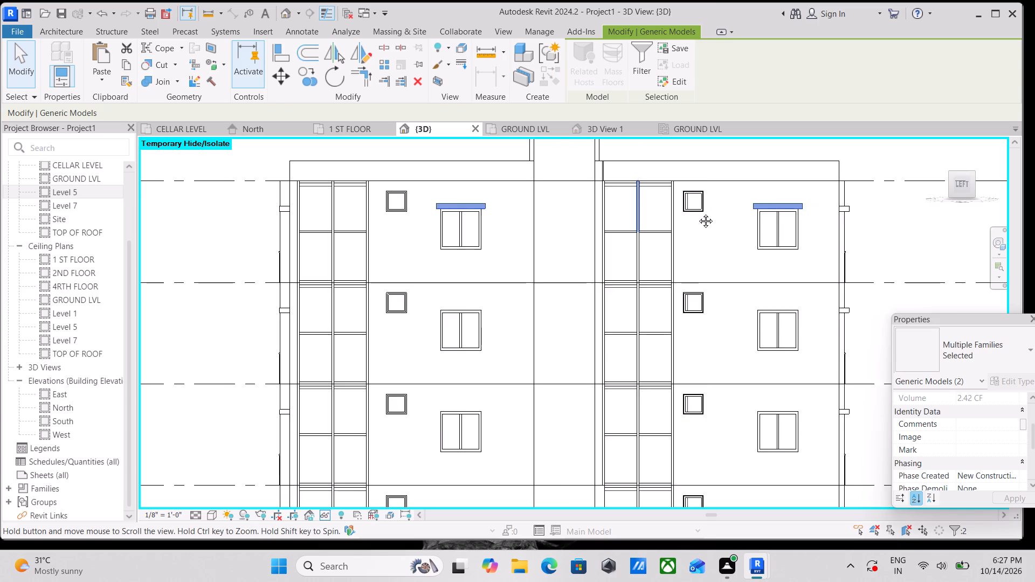
middle_drag(698, 213, 727, 209)
key(c)
key(o)
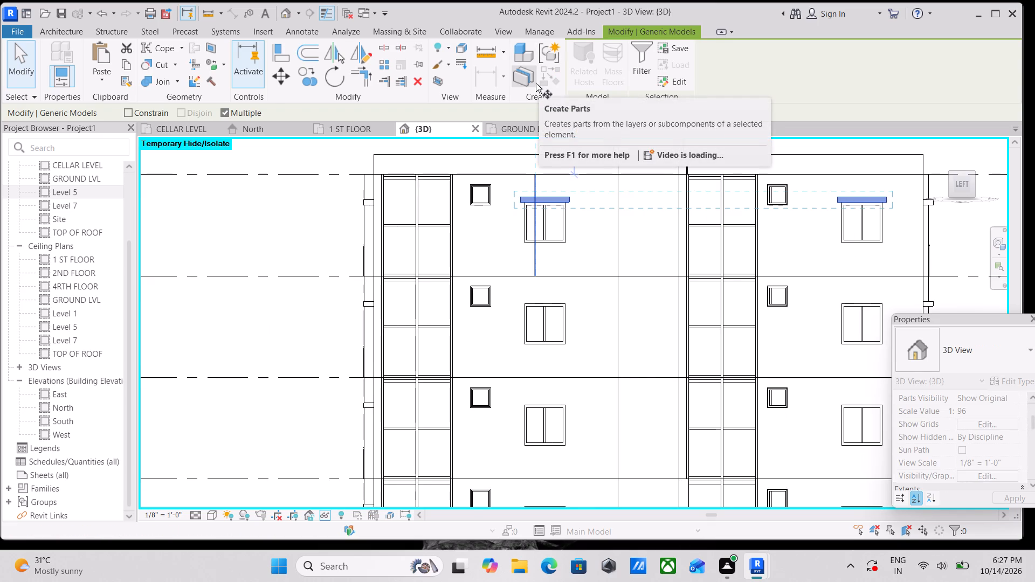
scroll(537, 87, up, 2)
scroll(546, 176, up, 3)
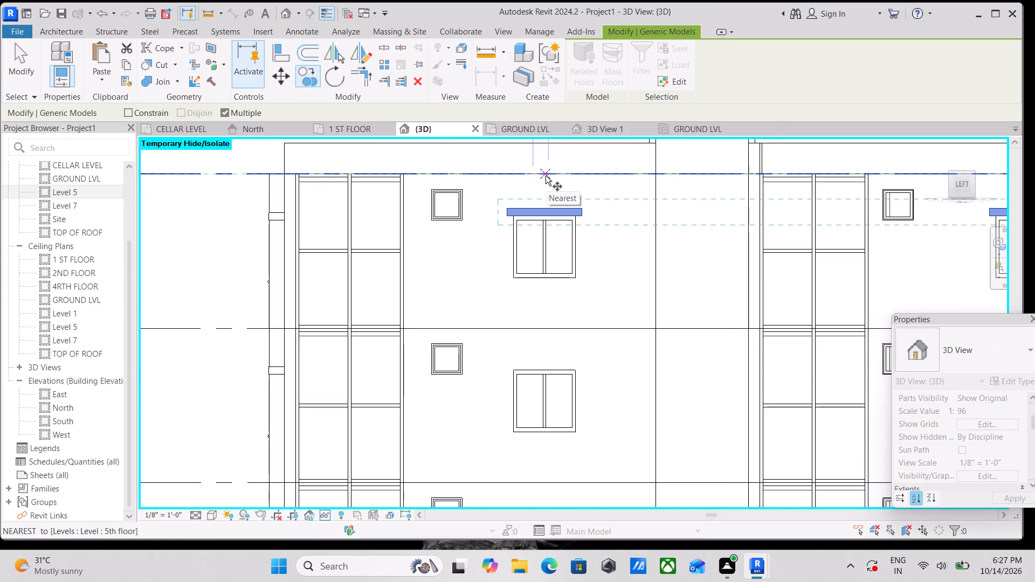
scroll(550, 203, up, 5)
click(540, 216)
scroll(541, 252, down, 2)
middle_drag(541, 252, 548, 96)
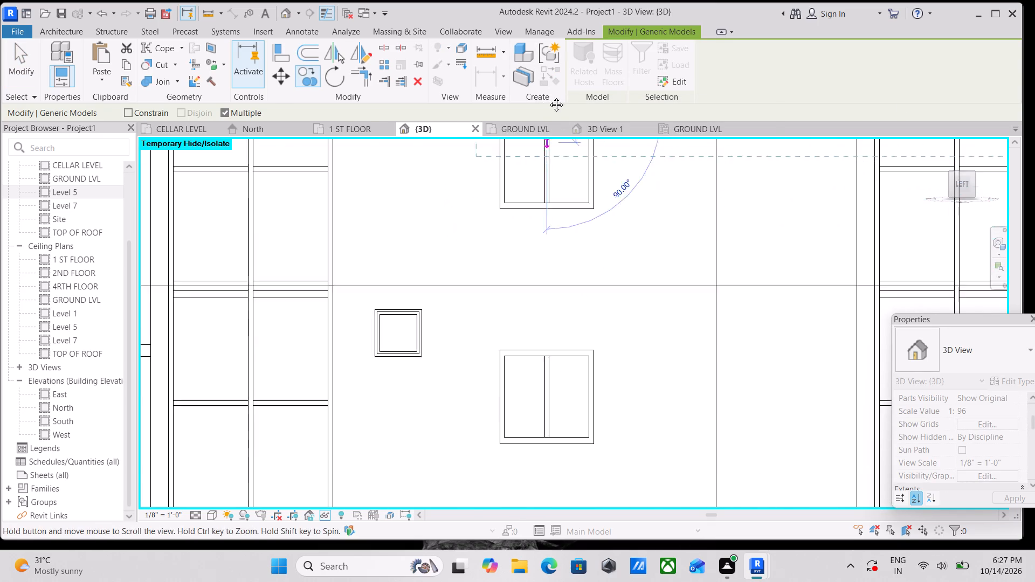
middle_drag(548, 96, 548, 91)
middle_drag(553, 268, 556, 230)
scroll(546, 264, up, 4)
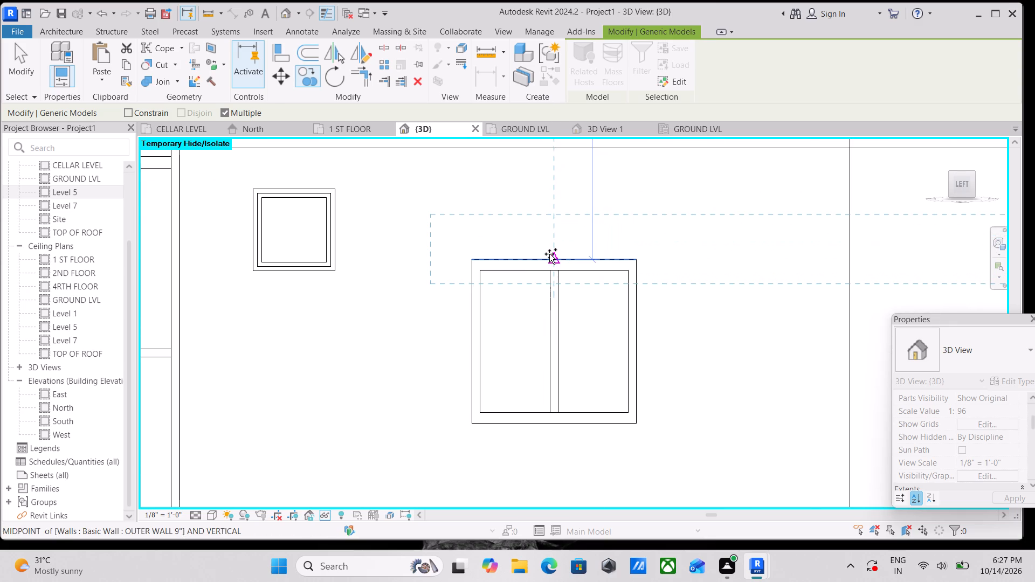
click(550, 254)
Place further copies of the two projections at the window-head midpoints of the next two floors down.
scroll(550, 254, down, 7)
middle_drag(550, 254, 569, 206)
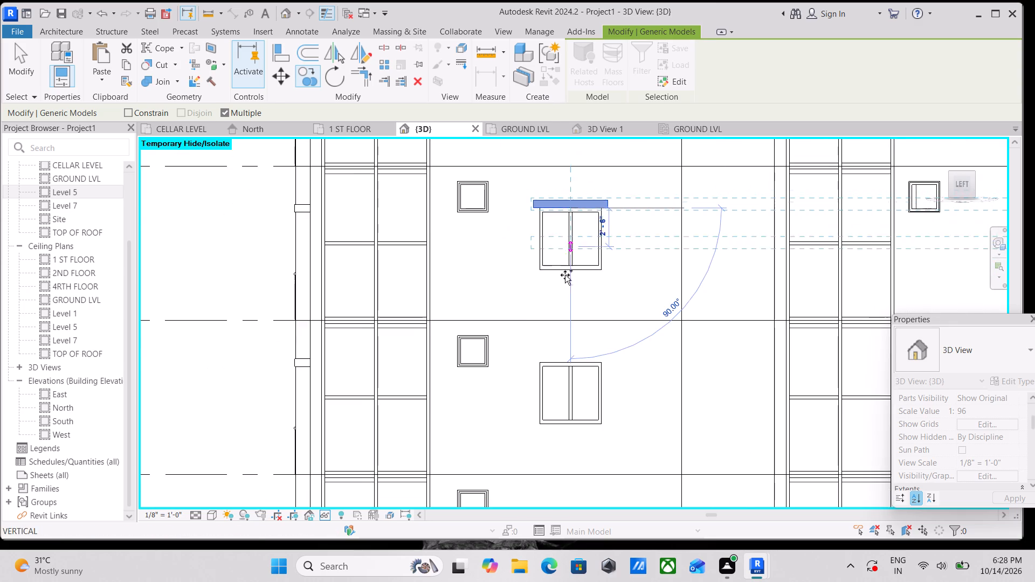
middle_drag(565, 280, 572, 204)
scroll(572, 268, up, 5)
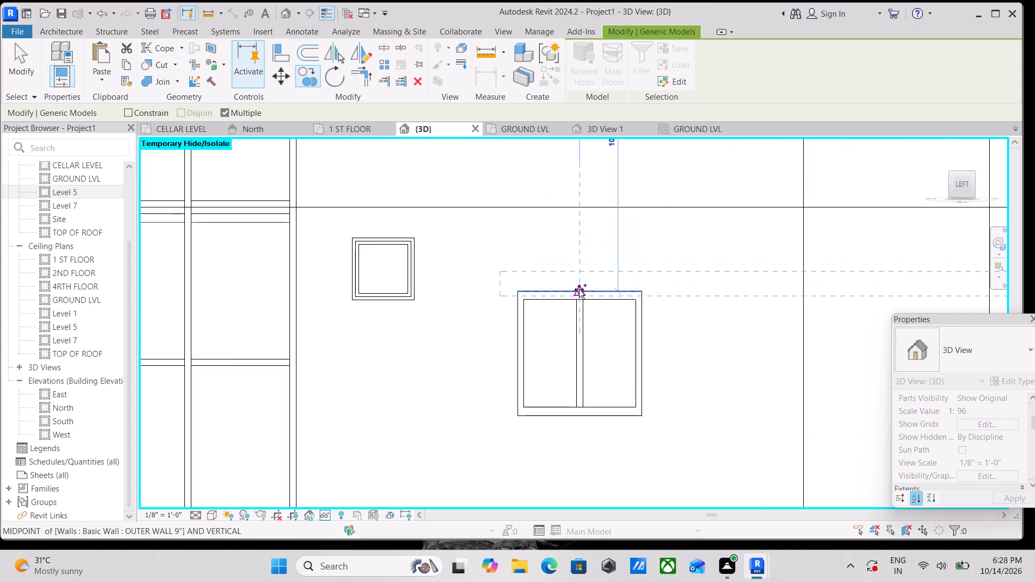
click(579, 286)
scroll(579, 286, down, 6)
middle_drag(579, 286, 579, 176)
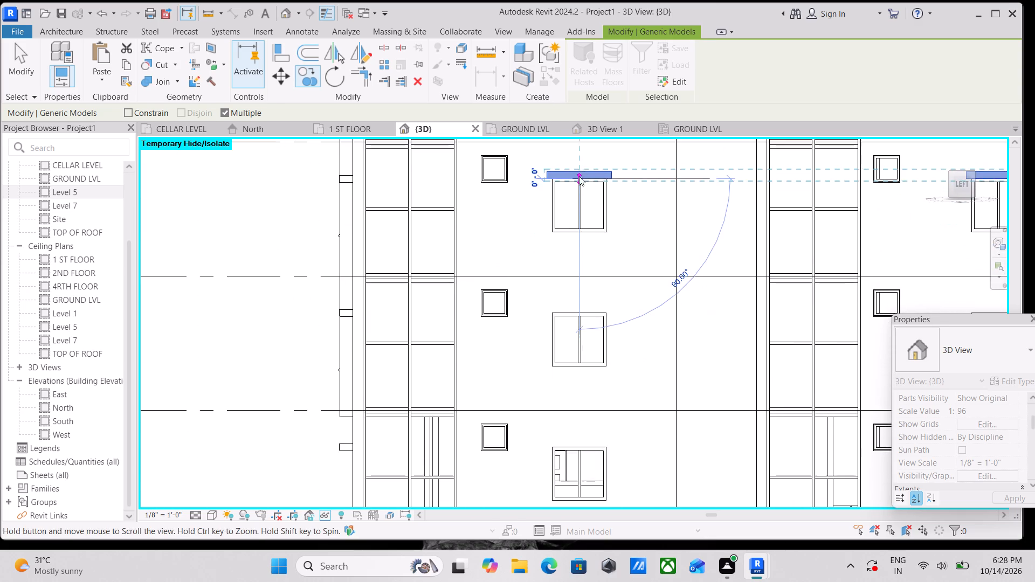
scroll(583, 296, up, 9)
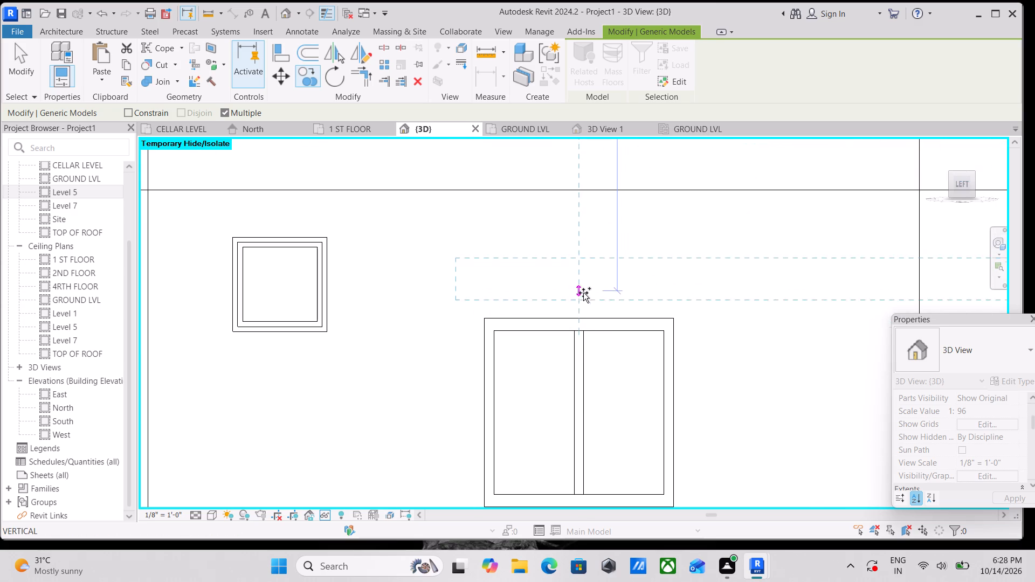
click(581, 316)
Place the final copy of the two projections at the lowest floor's window-head midpoint and finish copying.
scroll(582, 316, down, 8)
scroll(582, 315, up, 1)
middle_drag(582, 315, 575, 264)
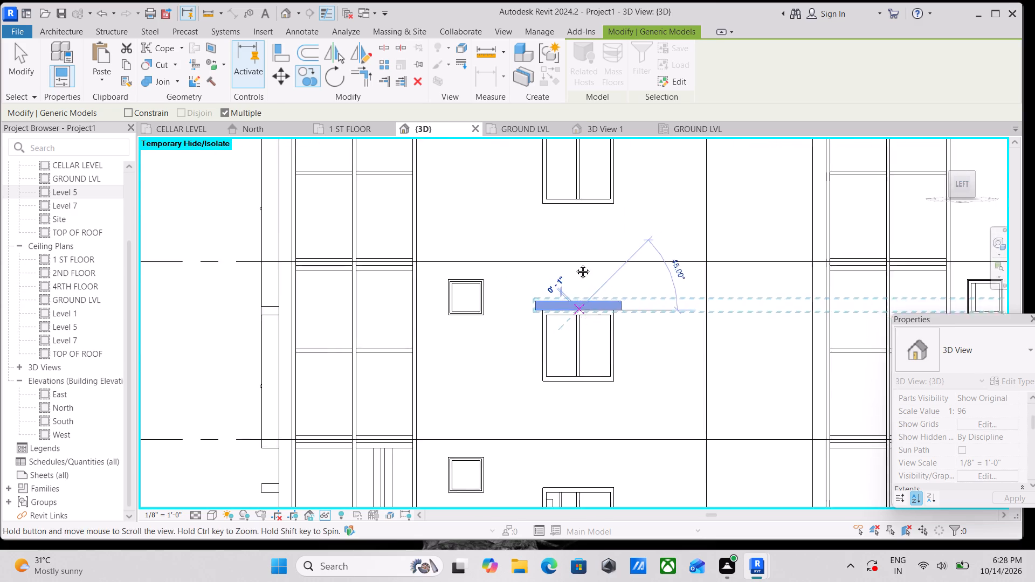
middle_drag(575, 264, 573, 141)
middle_drag(589, 290, 586, 214)
scroll(584, 223, down, 4)
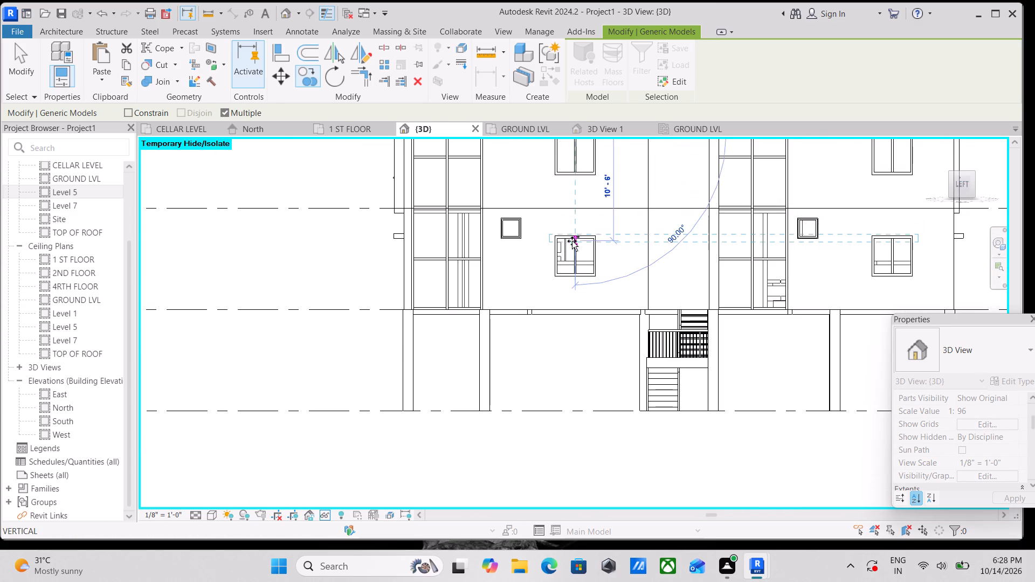
scroll(574, 233, up, 3)
click(576, 232)
scroll(576, 232, down, 2)
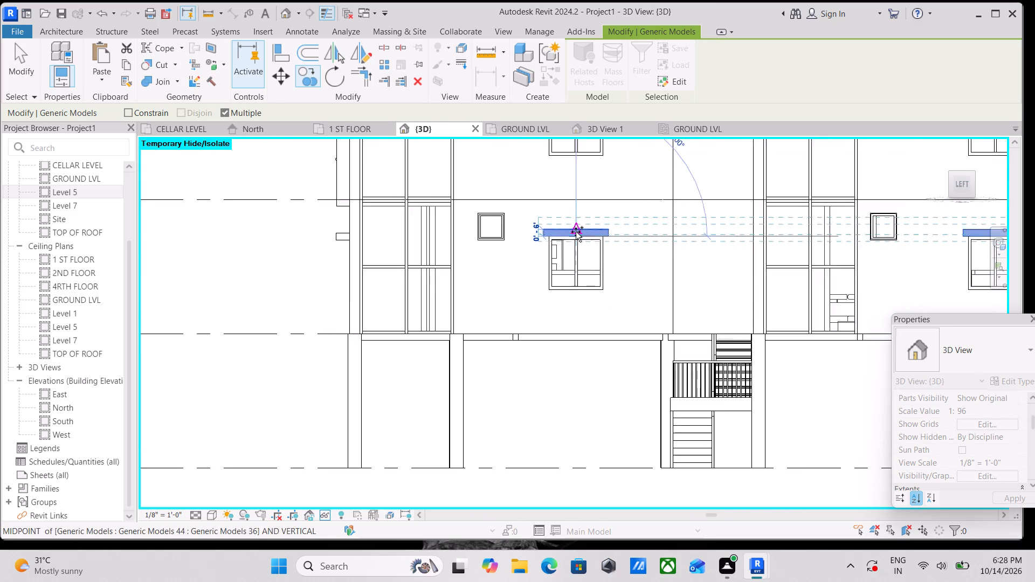
scroll(576, 232, down, 7)
middle_drag(581, 227, 574, 344)
scroll(592, 289, down, 3)
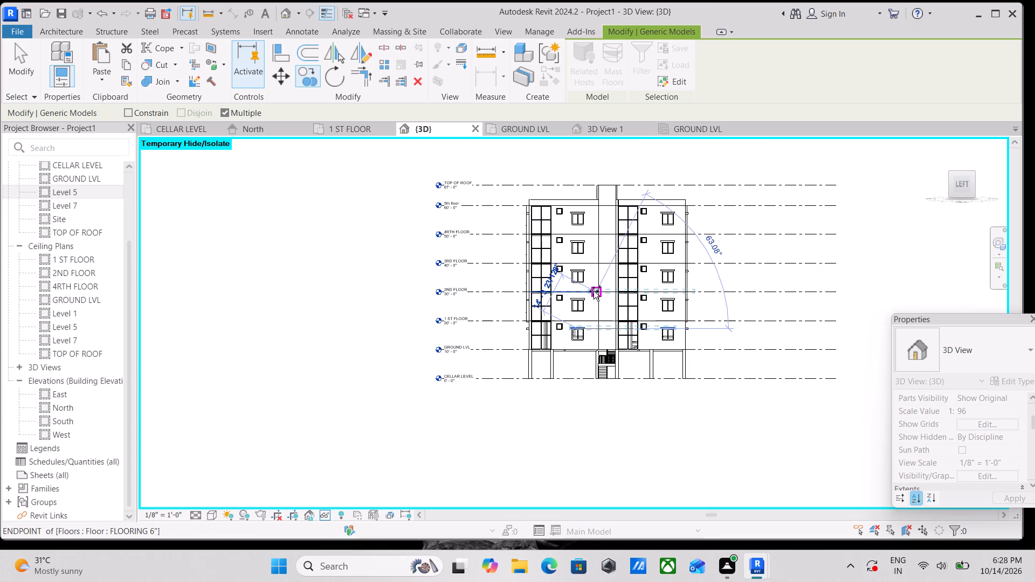
key(Escape)
Change the 3D view's visual style so the building displays its material colours and textures.
scroll(625, 228, up, 2)
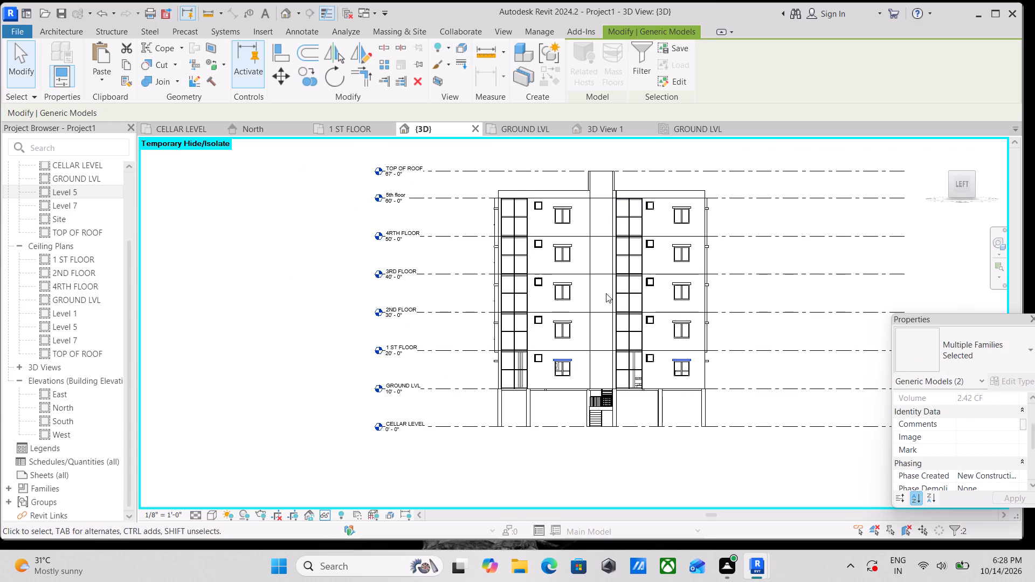
shift+middle_drag(608, 292, 484, 326)
shift+middle_drag(726, 314, 779, 362)
shift+middle_drag(626, 320, 789, 204)
shift+middle_drag(611, 273, 680, 384)
shift+middle_drag(547, 335, 583, 328)
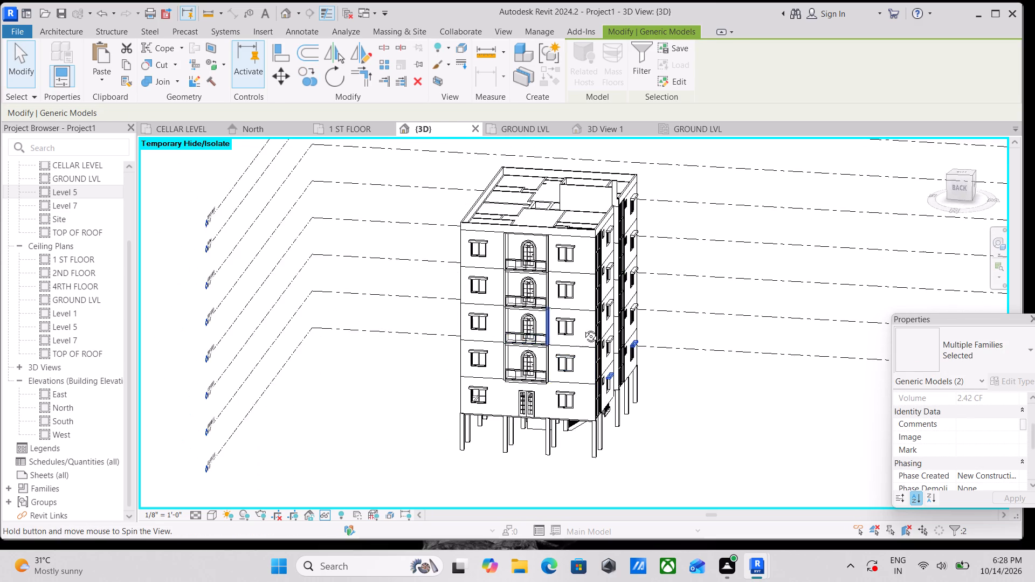
shift+middle_drag(583, 328, 452, 309)
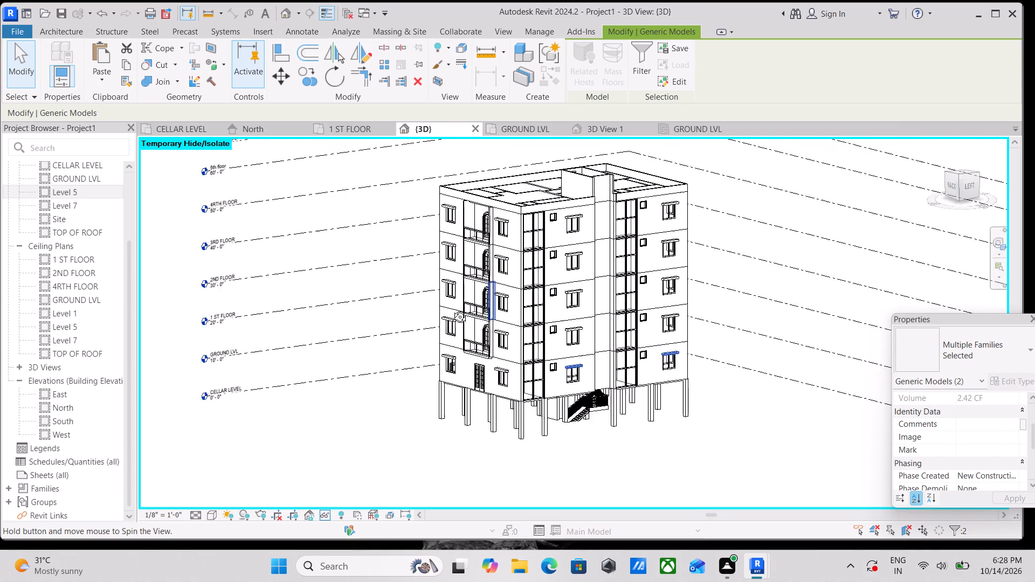
shift+middle_drag(452, 309, 572, 343)
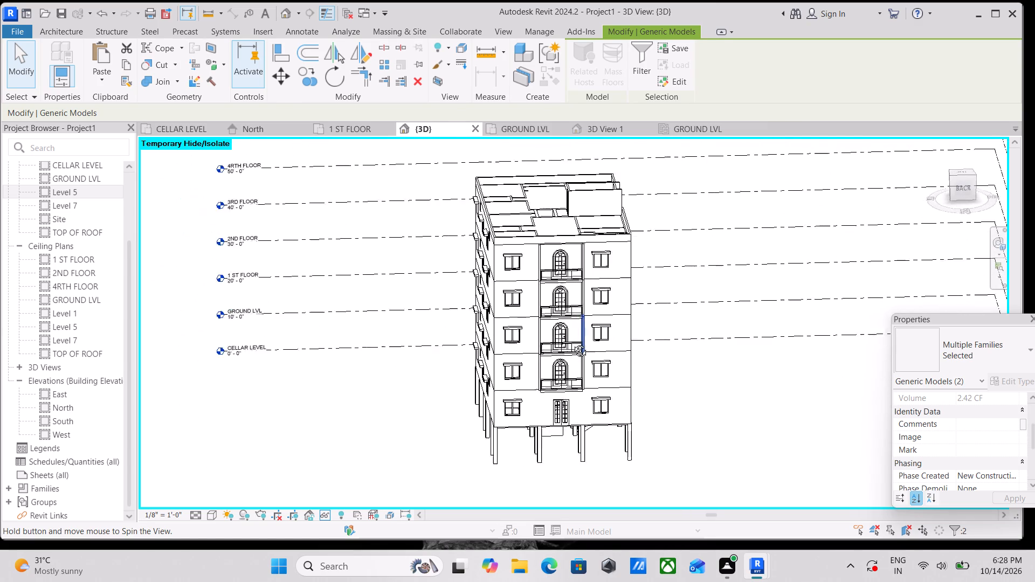
shift+middle_drag(572, 343, 408, 361)
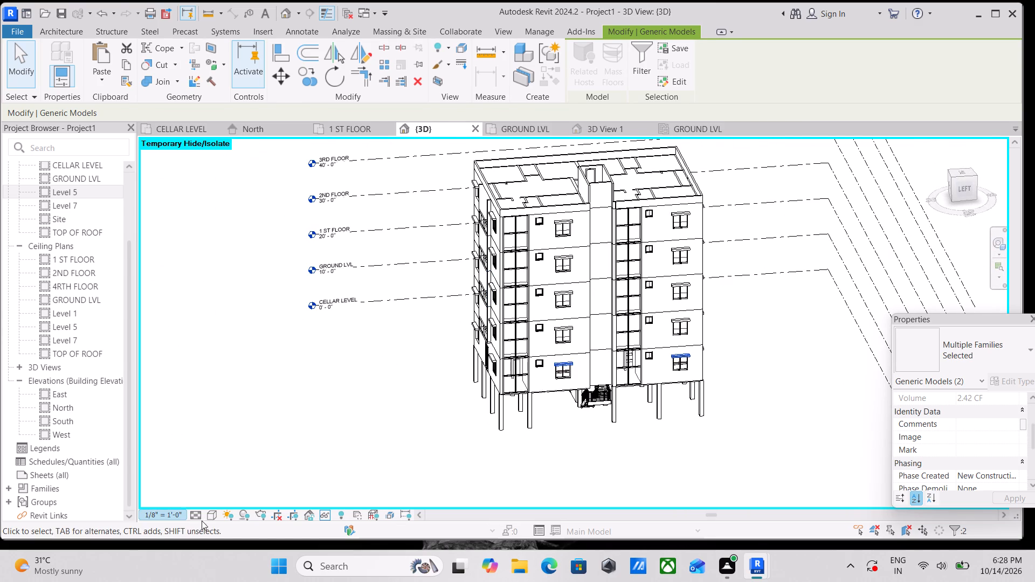
click(212, 512)
click(229, 500)
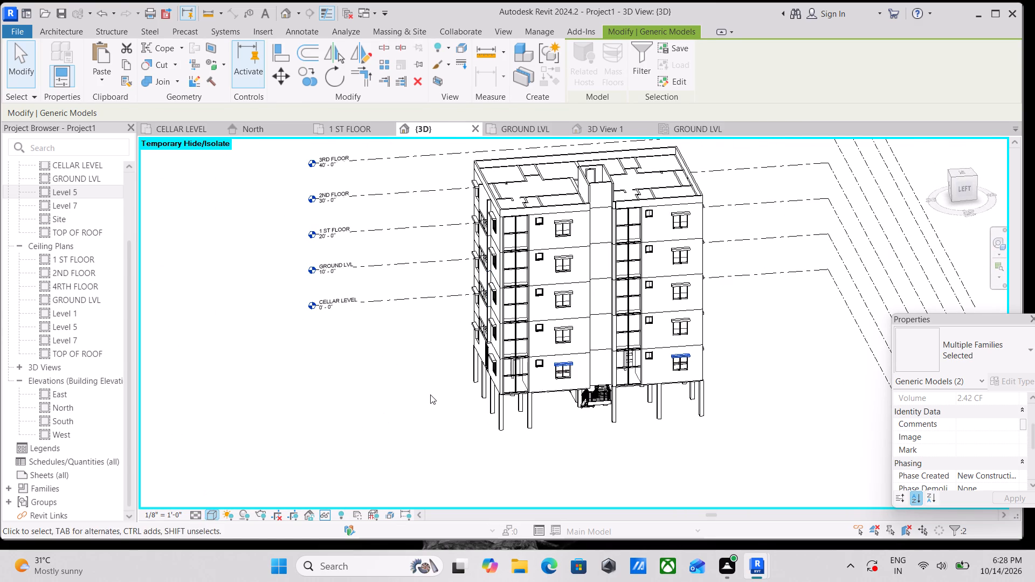
Examine the left facade's window-head projections and corner glazing on every floor, with the copied projections deselected.
scroll(506, 339, up, 4)
scroll(600, 339, up, 3)
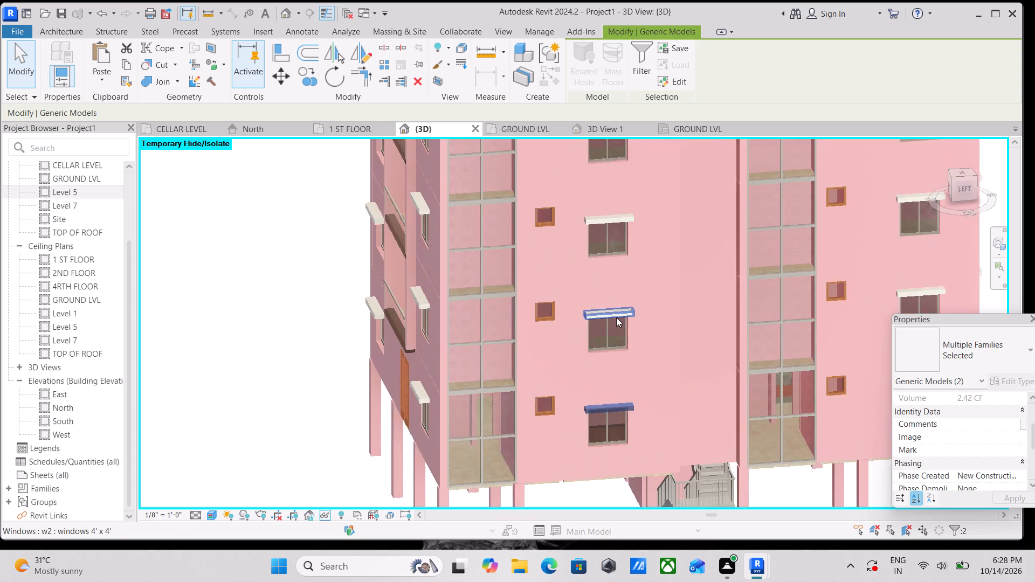
scroll(622, 314, down, 1)
scroll(487, 476, up, 10)
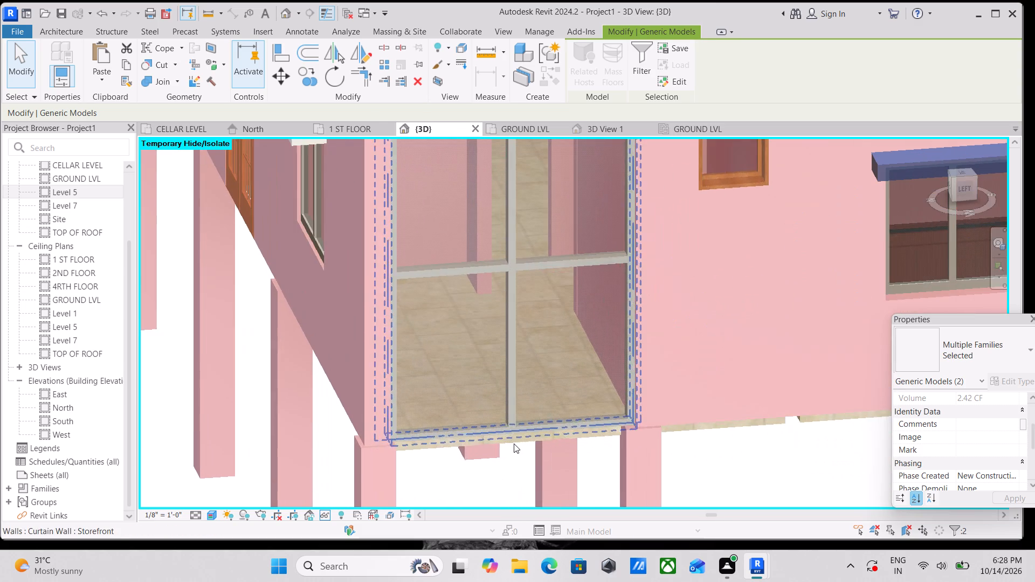
scroll(434, 444, down, 11)
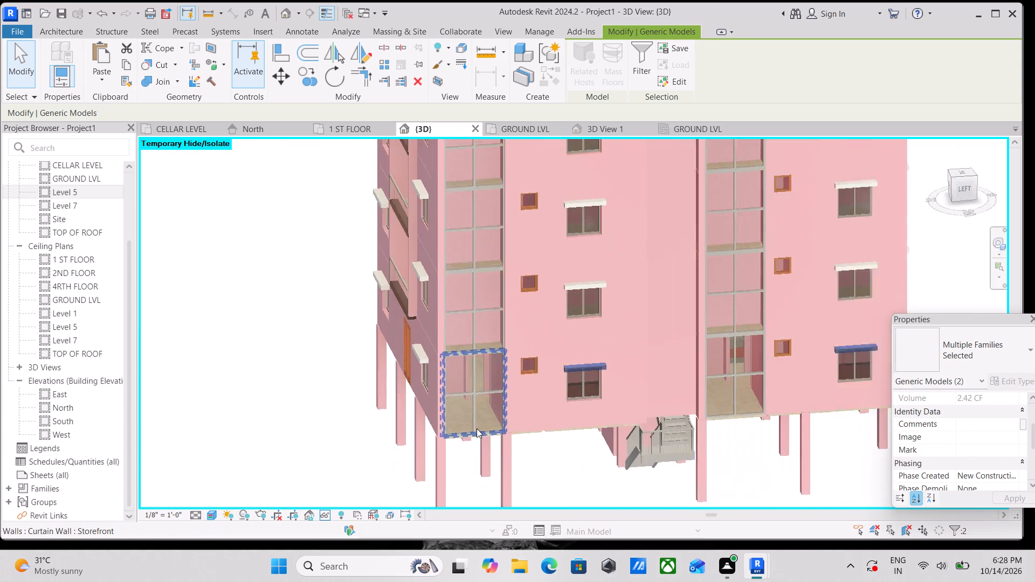
middle_drag(477, 428, 468, 473)
scroll(464, 321, up, 4)
scroll(451, 329, down, 4)
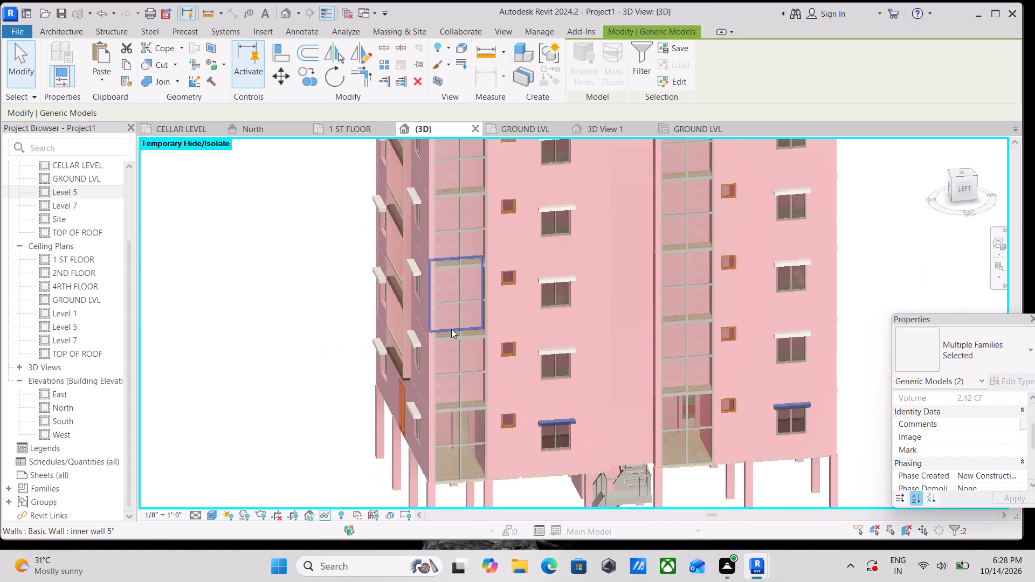
scroll(451, 329, down, 4)
shift+middle_drag(468, 384, 479, 368)
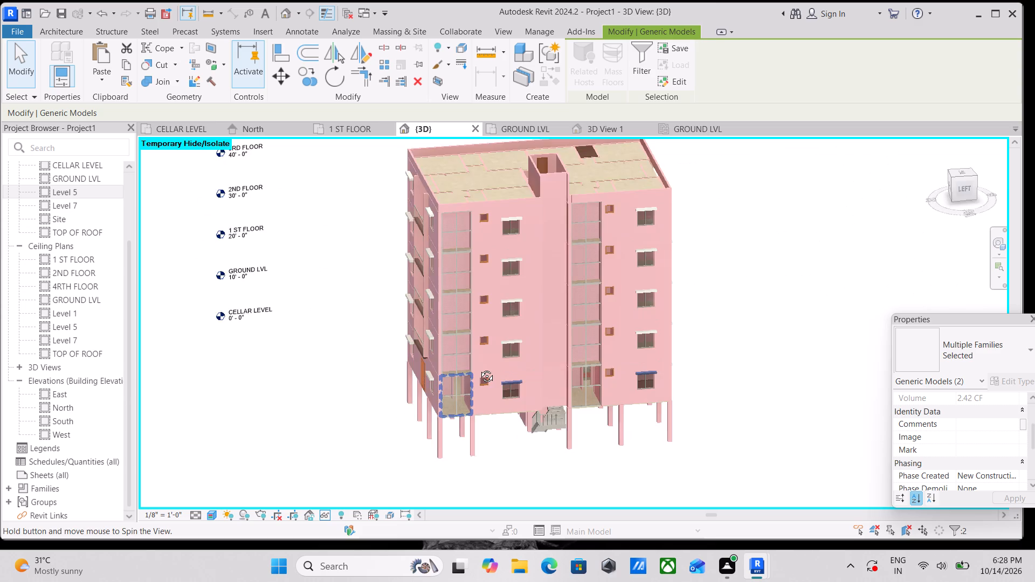
shift+middle_drag(479, 368, 548, 324)
shift+middle_click(551, 289)
scroll(515, 315, down, 3)
scroll(490, 268, up, 8)
key(Escape)
scroll(550, 327, up, 3)
scroll(559, 312, down, 4)
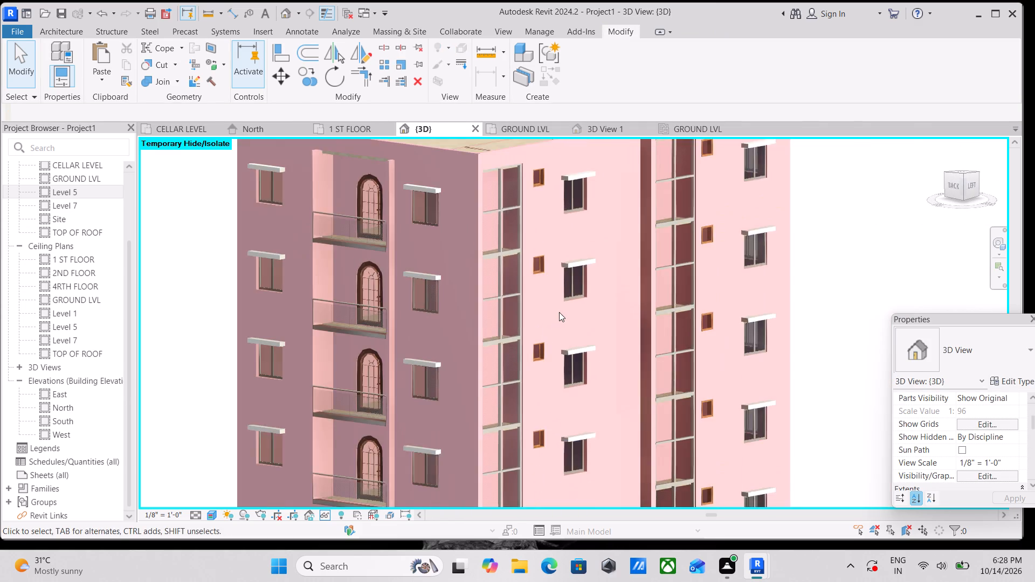
Inspect the back, left, front and right facades to check the window-head projections around the whole building.
scroll(494, 348, down, 1)
shift+middle_drag(456, 390, 550, 326)
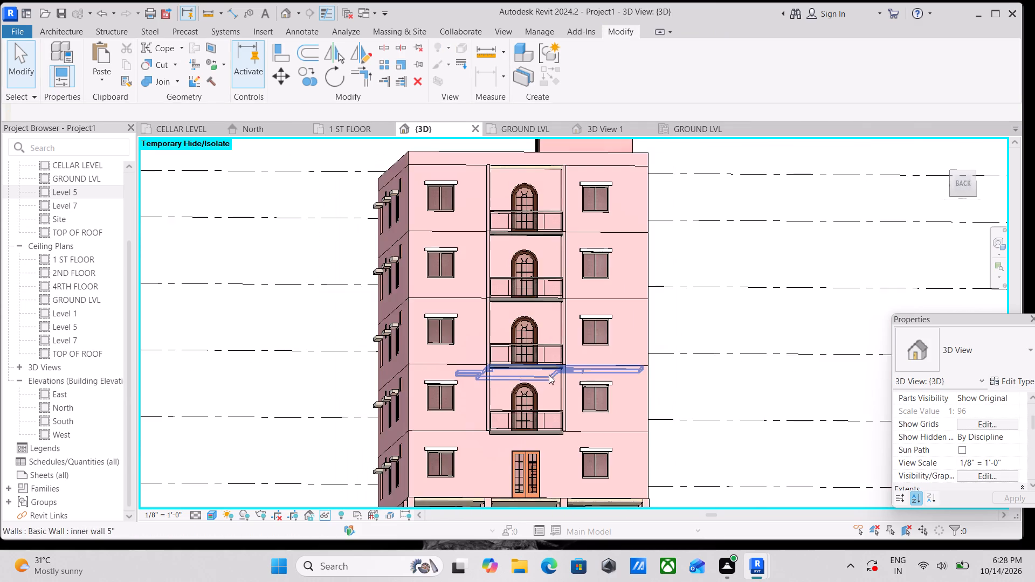
ctrl+middle_drag(549, 375, 482, 448)
scroll(514, 399, down, 8)
shift+middle_drag(541, 381, 533, 389)
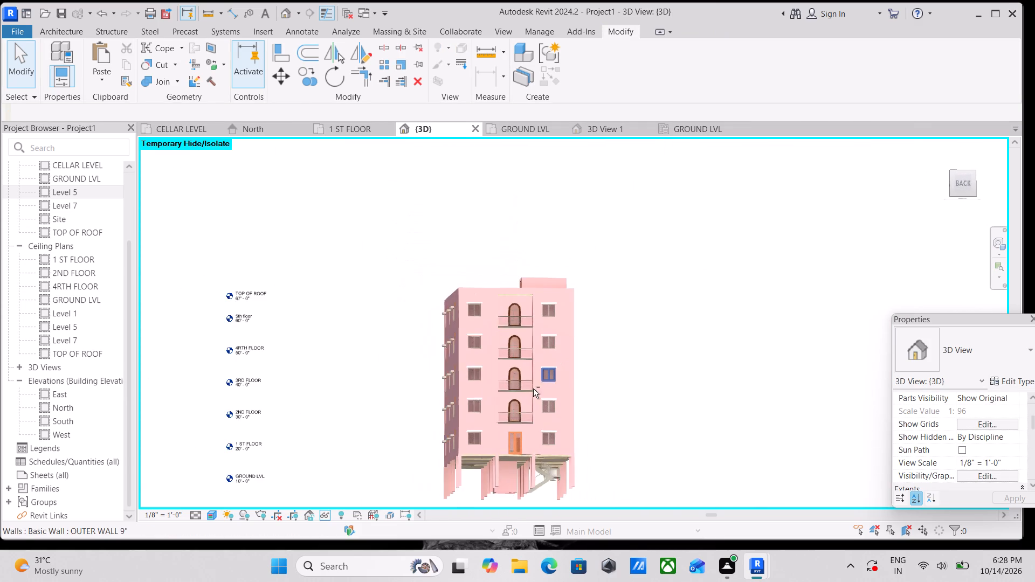
shift+middle_drag(533, 389, 371, 502)
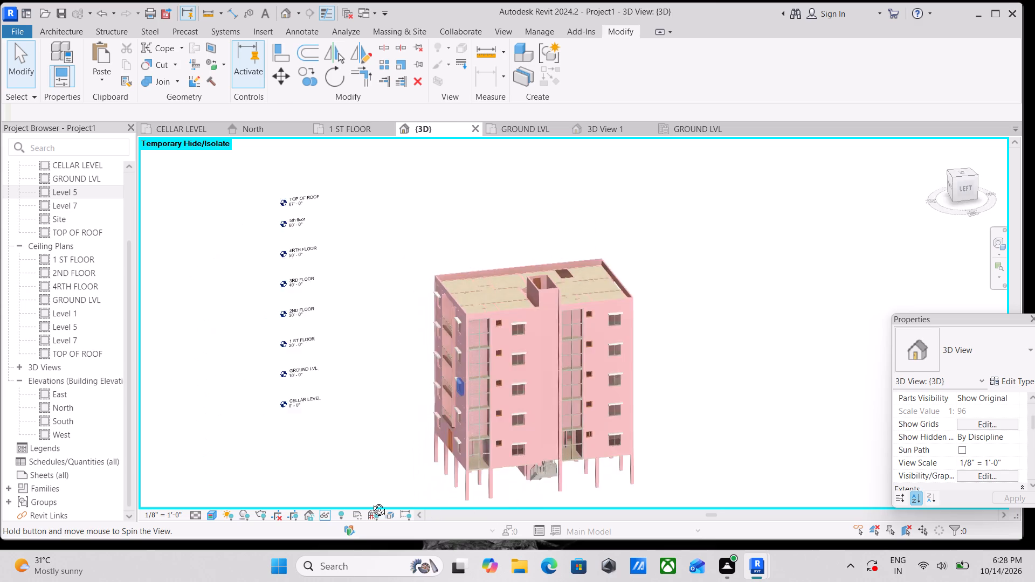
shift+middle_drag(371, 502, 362, 500)
shift+middle_drag(466, 404, 390, 348)
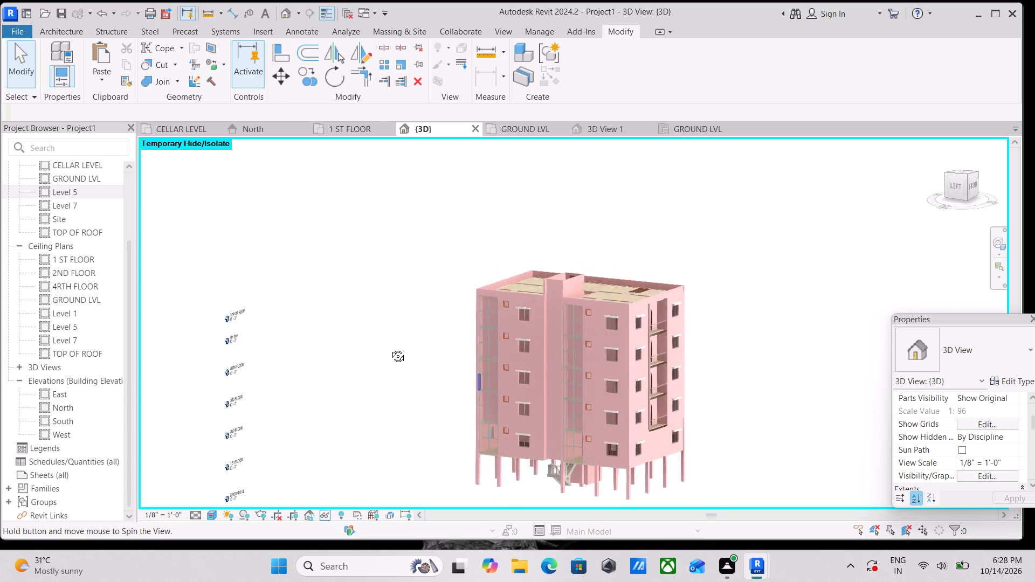
shift+middle_drag(390, 348, 392, 328)
shift+middle_drag(419, 390, 353, 397)
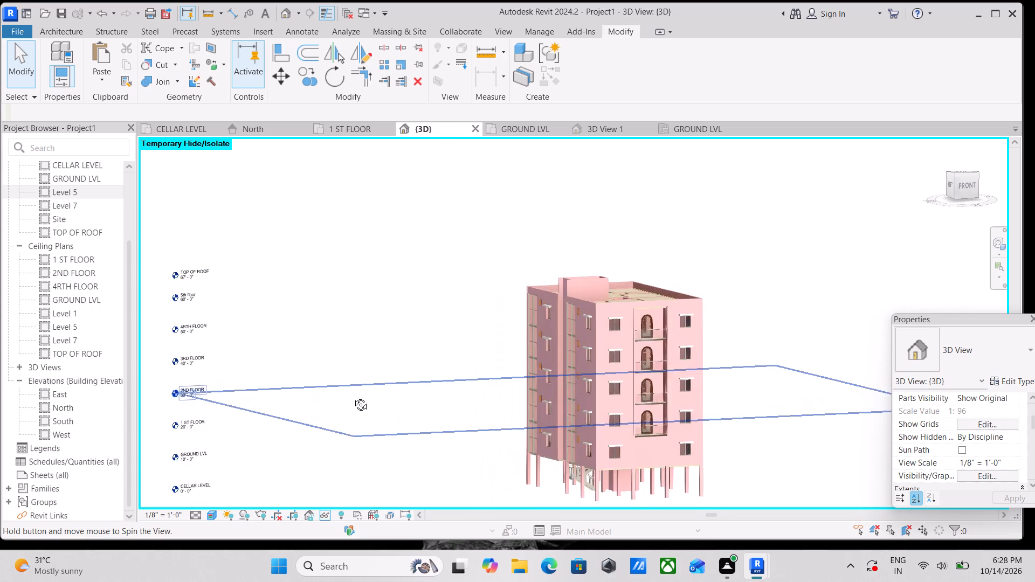
shift+middle_drag(353, 397, 546, 406)
shift+middle_drag(467, 421, 555, 408)
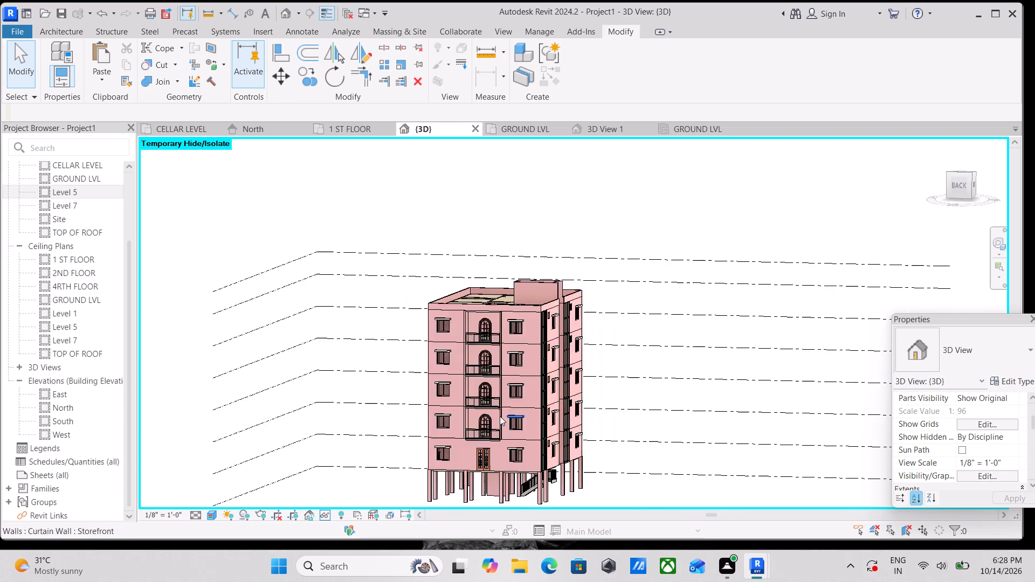
middle_drag(498, 416, 572, 410)
scroll(620, 322, up, 2)
shift+middle_drag(498, 339, 580, 389)
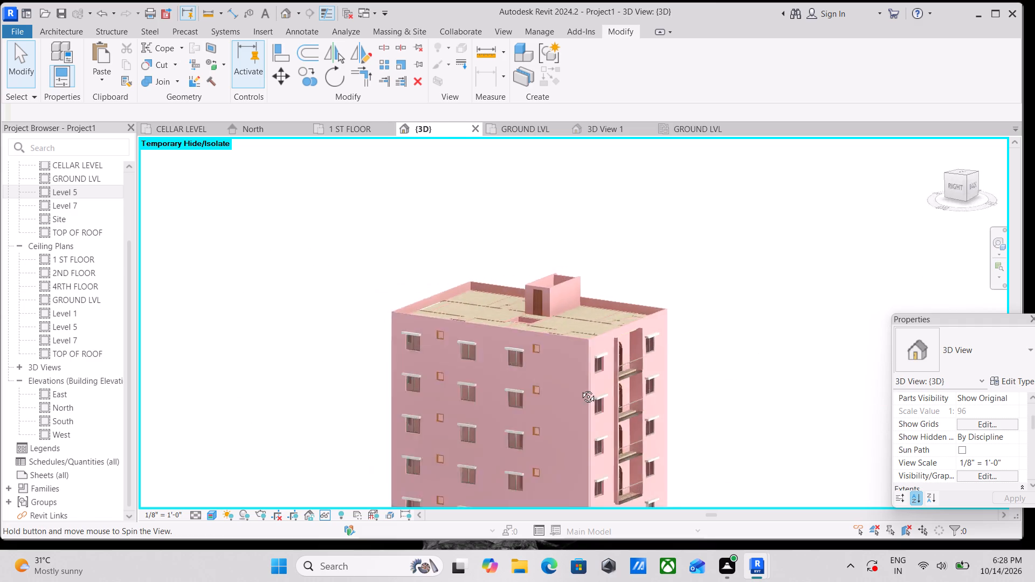
shift+middle_drag(580, 389, 564, 387)
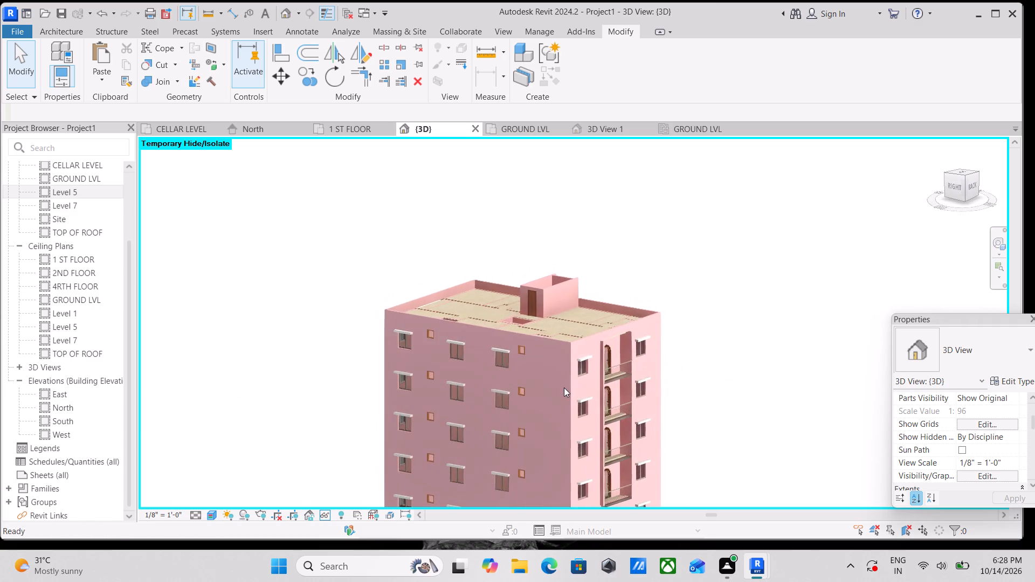
middle_drag(564, 387, 540, 351)
scroll(584, 393, up, 3)
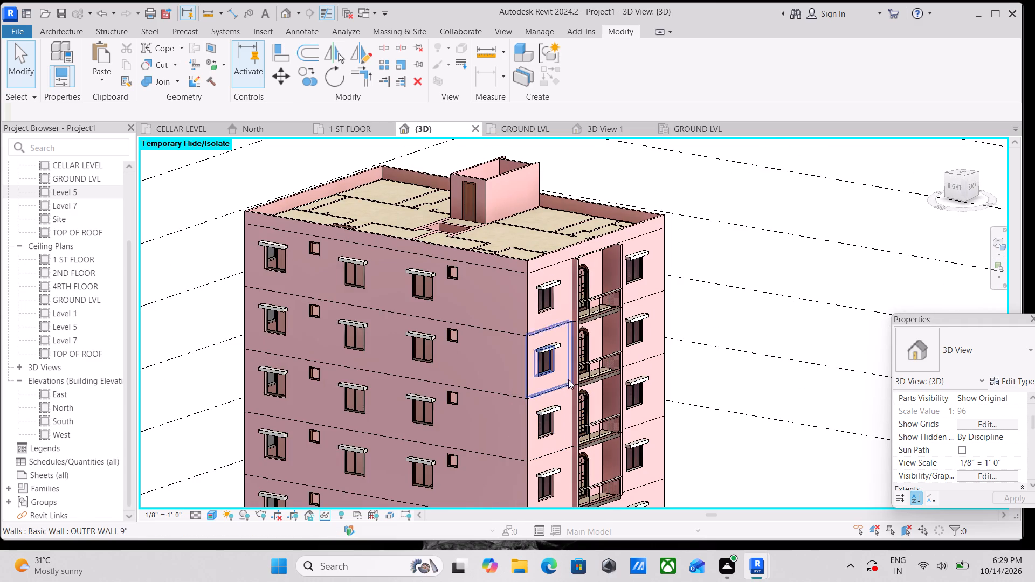
scroll(569, 335, down, 2)
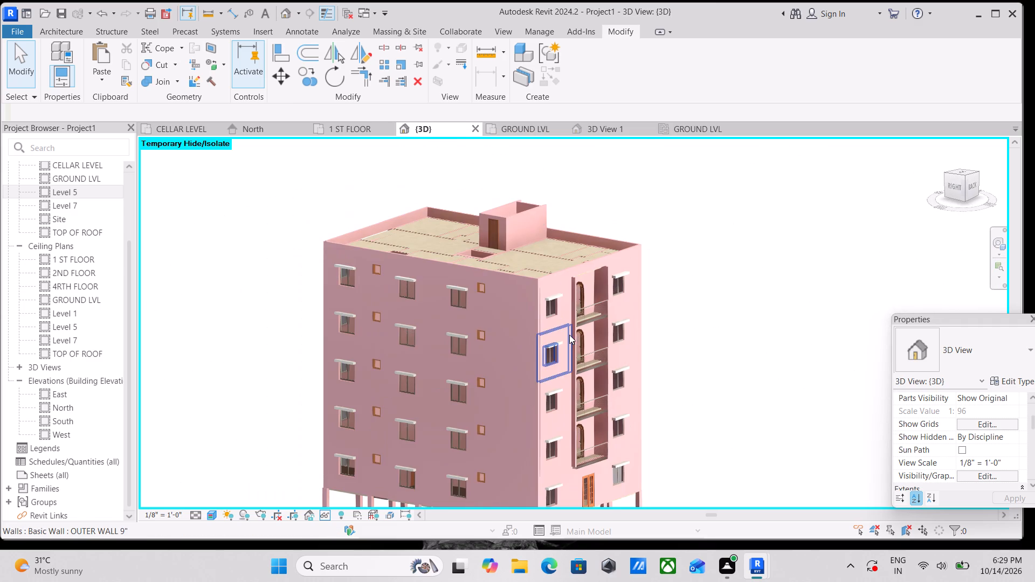
Draw four OUTER WALL 9" walls around the roof's open shaft along its inner edges, from 5th floor up to TOP OF ROOF.
middle_drag(509, 196, 526, 279)
scroll(486, 365, up, 9)
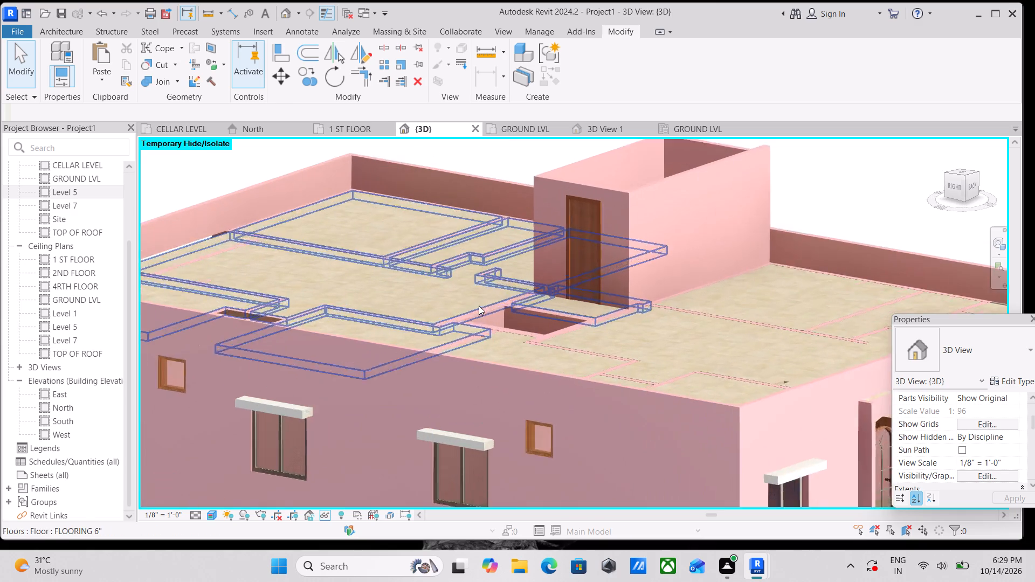
scroll(479, 306, up, 1)
scroll(459, 301, down, 2)
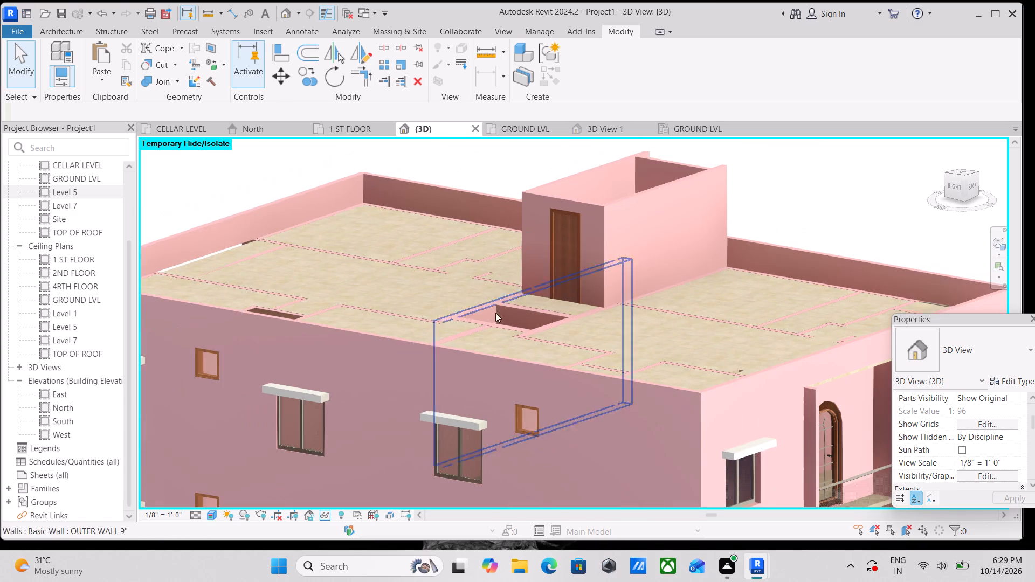
scroll(549, 348, down, 1)
middle_drag(542, 345, 617, 397)
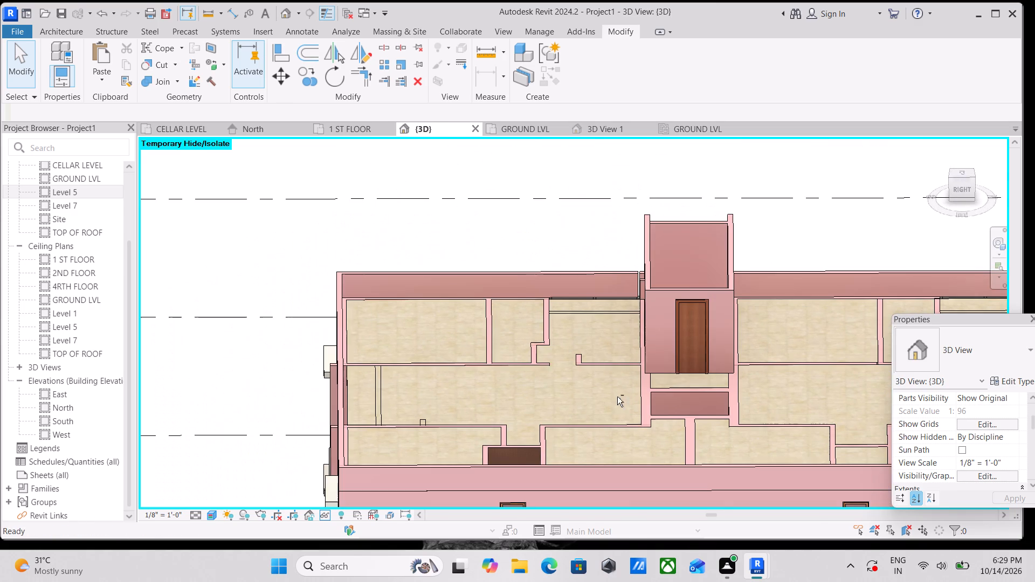
click(968, 174)
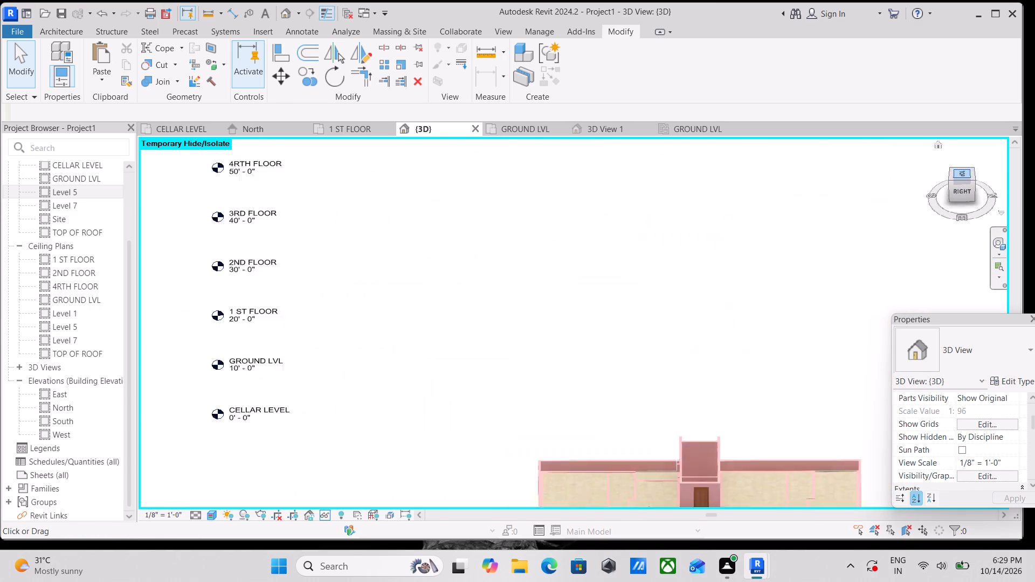
scroll(657, 370, up, 2)
scroll(563, 357, up, 8)
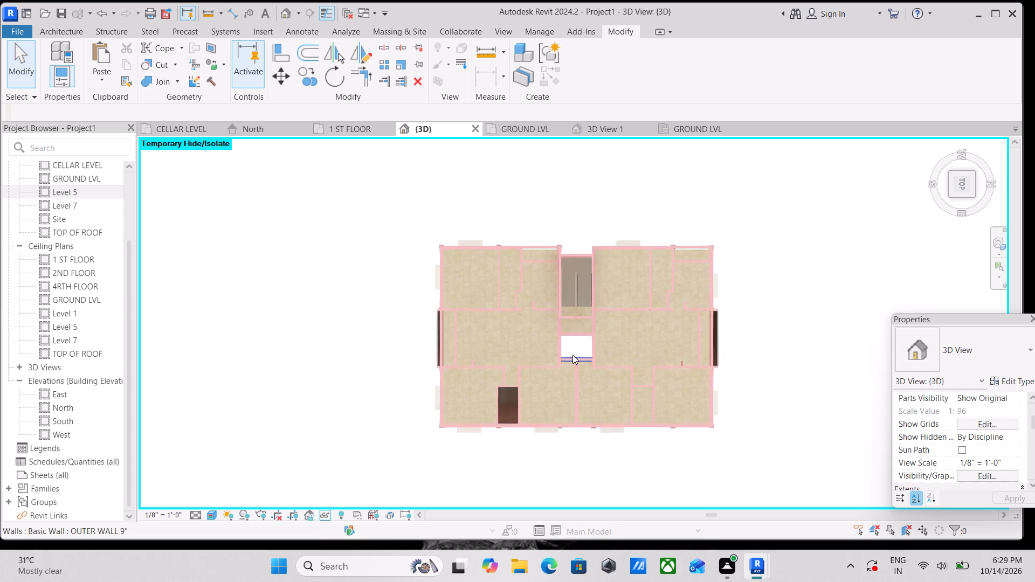
scroll(572, 355, up, 10)
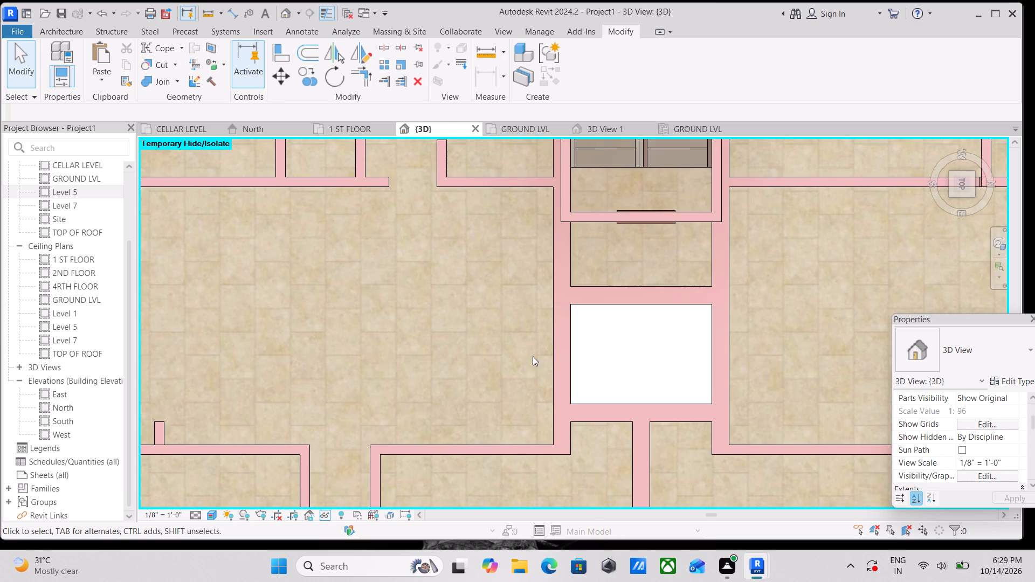
text(wa)
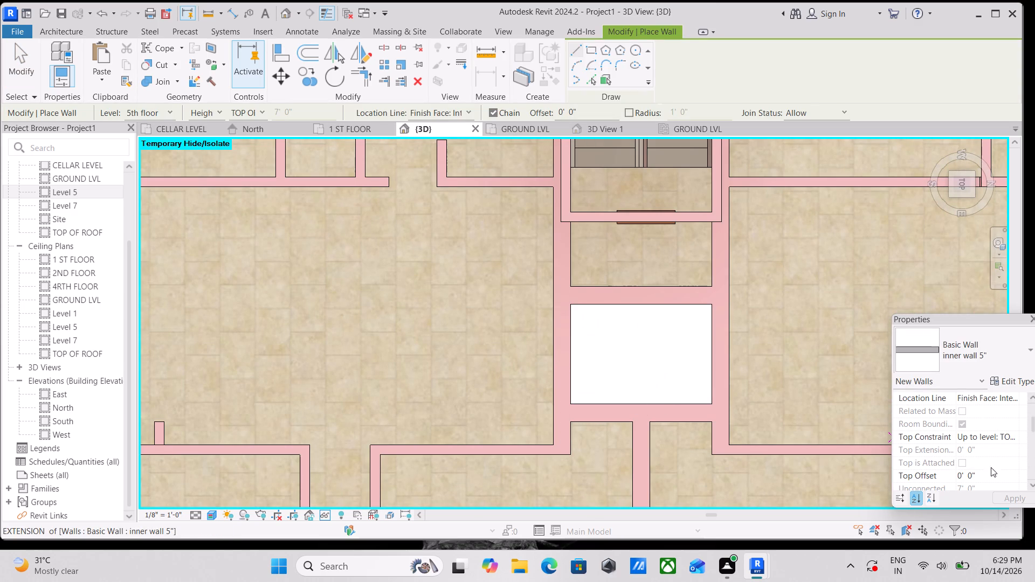
click(1009, 435)
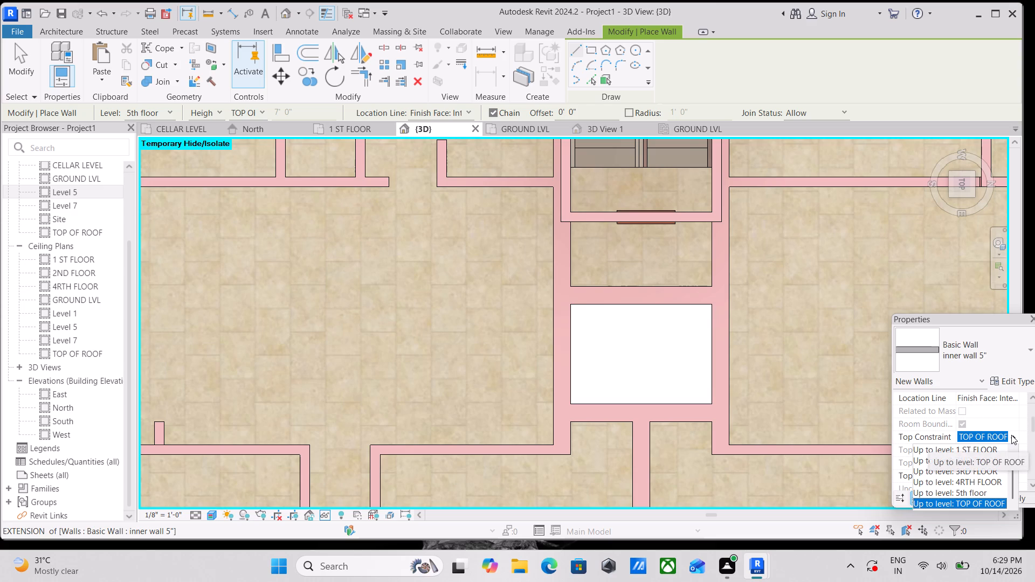
click(1011, 435)
scroll(973, 428, up, 2)
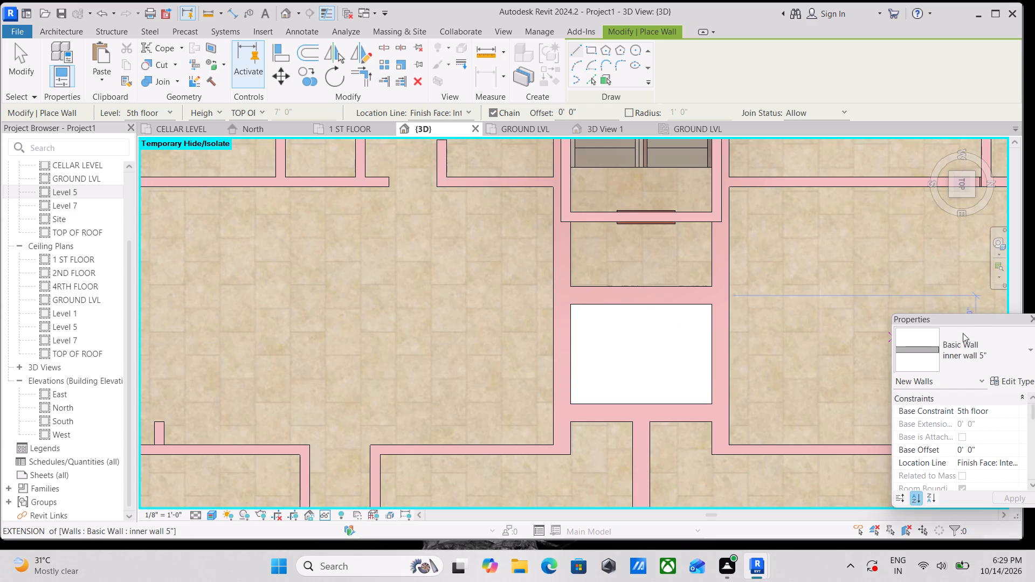
click(1021, 349)
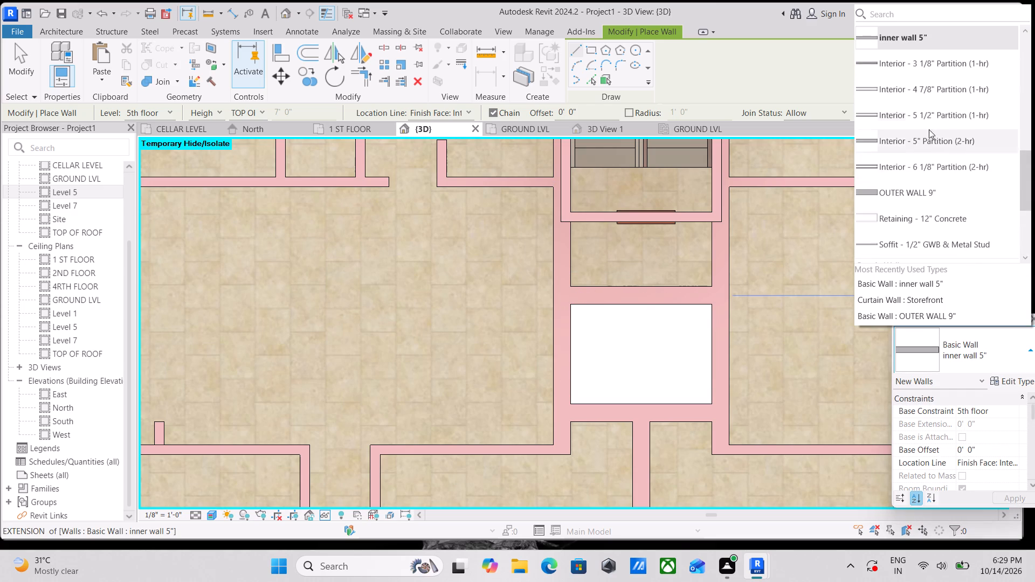
scroll(911, 99, up, 3)
scroll(932, 202, down, 4)
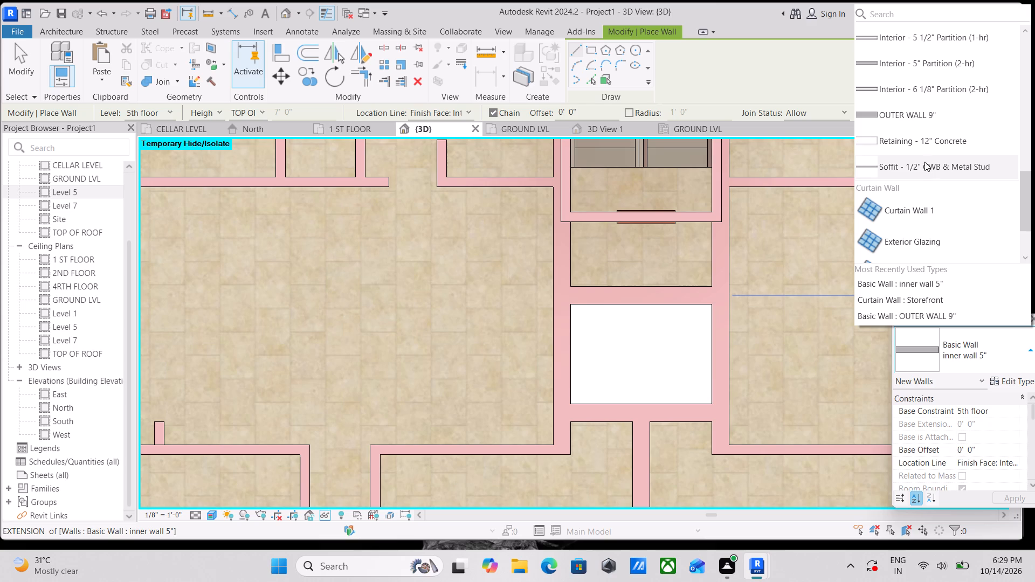
click(910, 109)
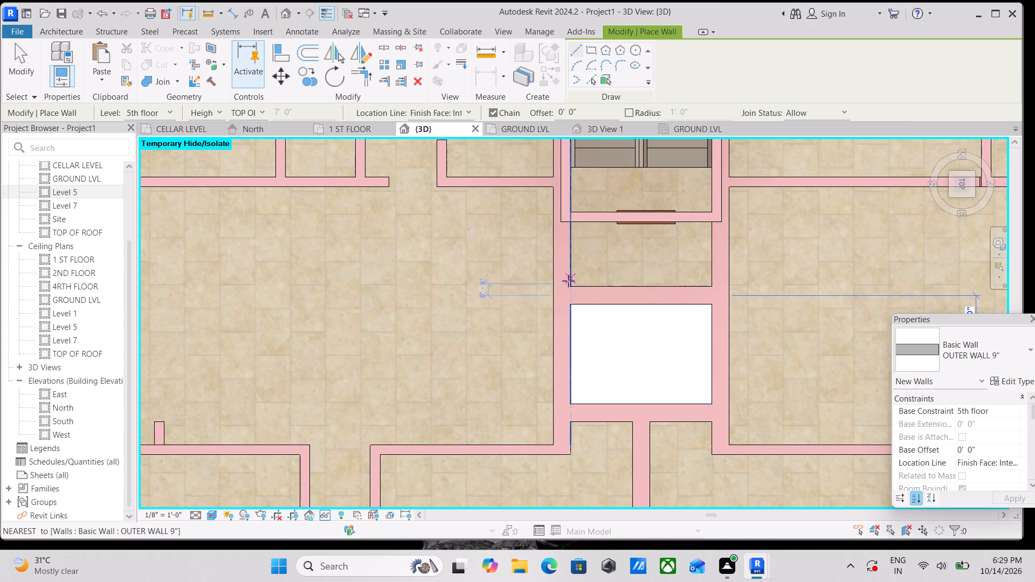
scroll(578, 305, up, 2)
click(568, 302)
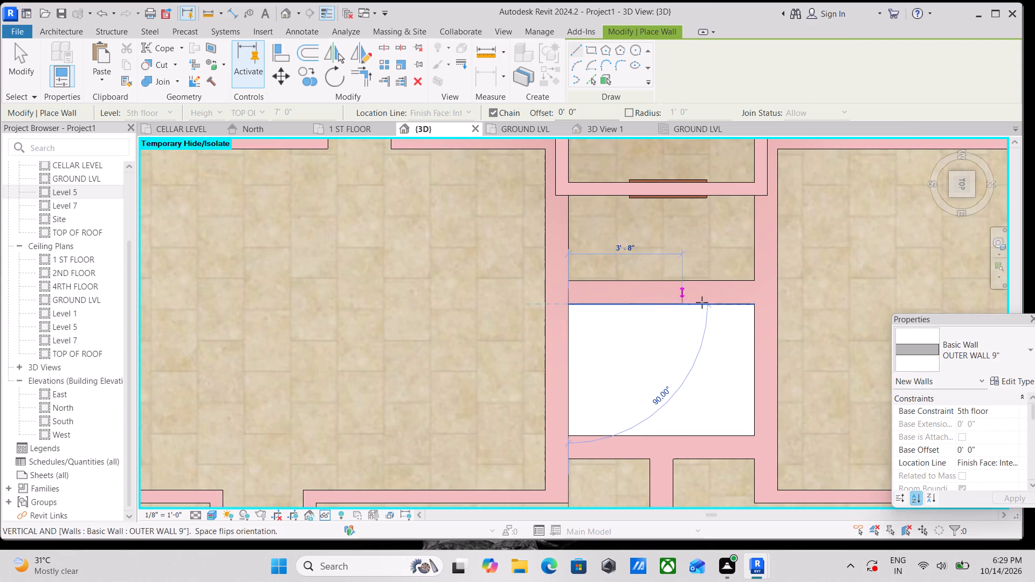
click(755, 299)
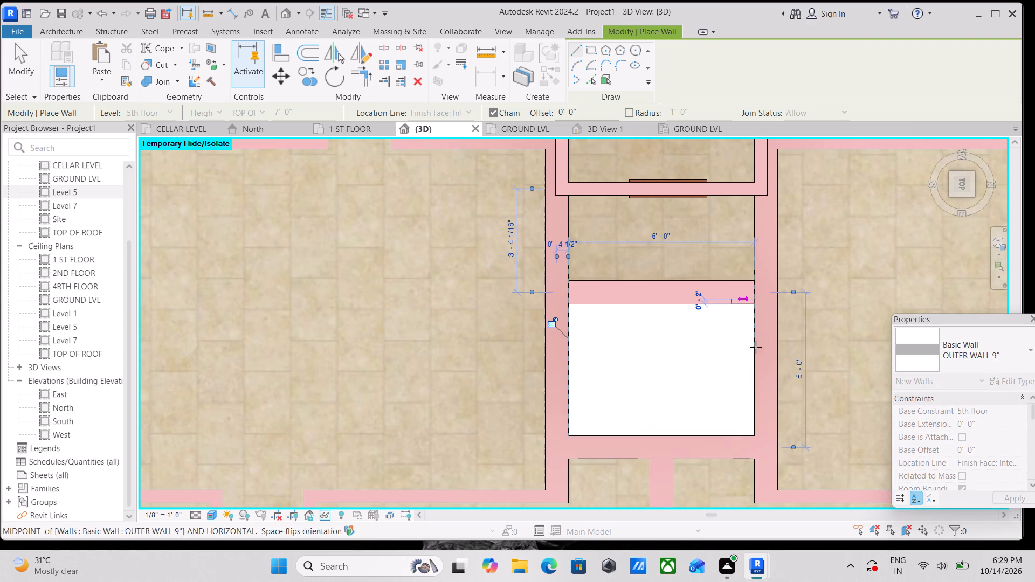
click(757, 437)
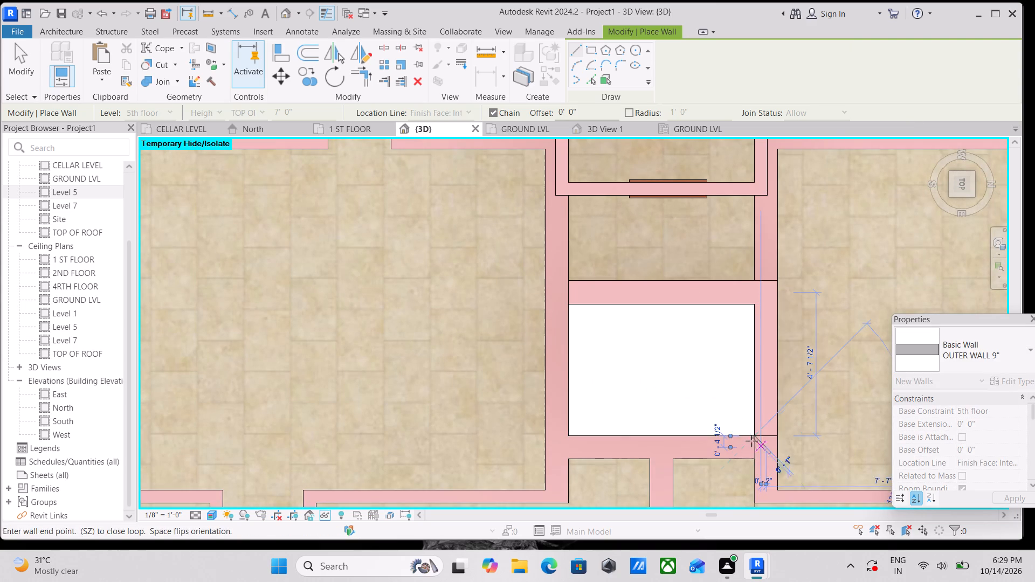
click(568, 437)
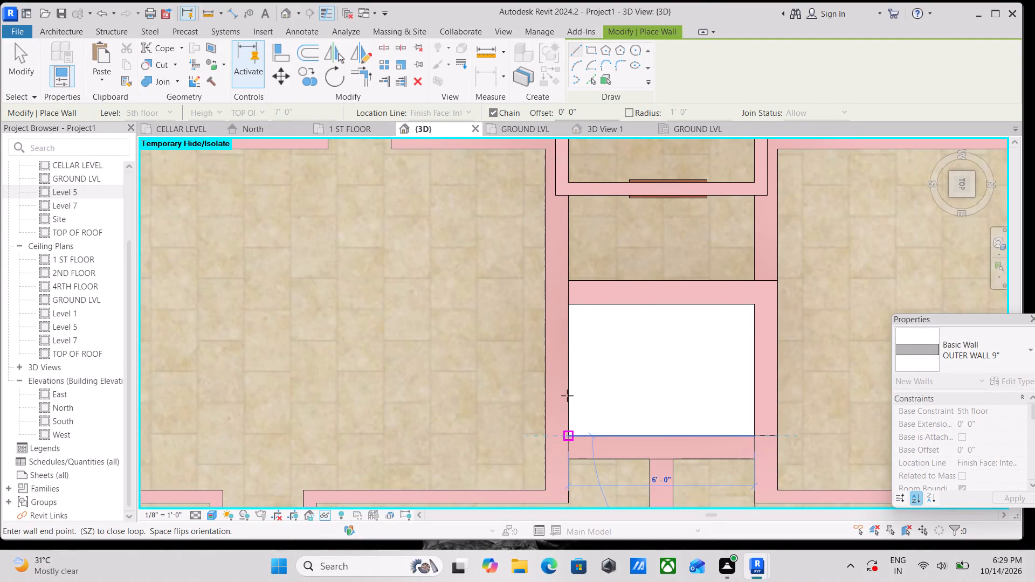
click(567, 304)
scroll(567, 304, down, 3)
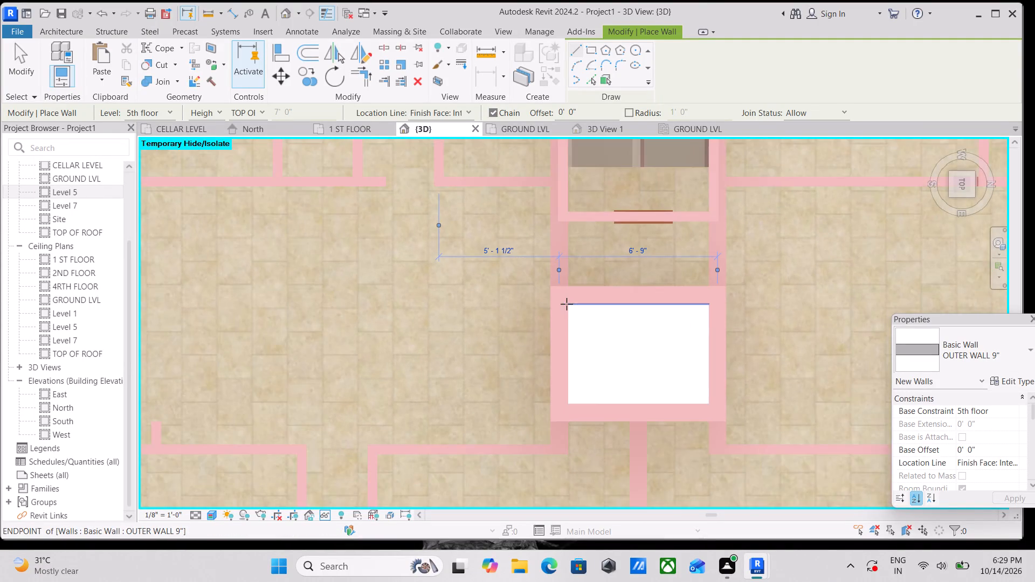
scroll(567, 304, down, 4)
key(Escape)
scroll(567, 299, down, 3)
key(Escape)
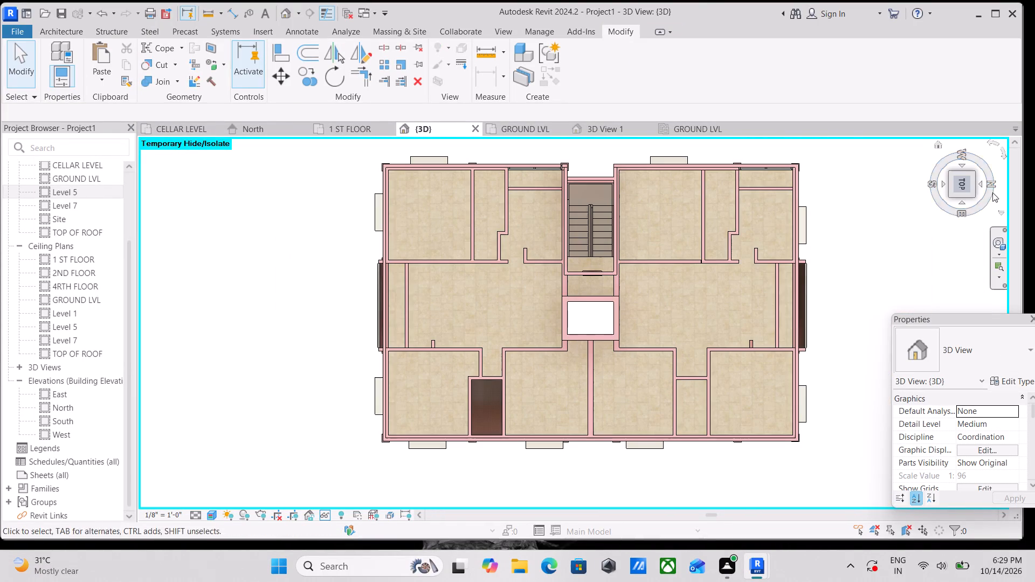
Examine the new shaft walls beside the stair enclosure on the roof in an angled 3D view.
click(975, 196)
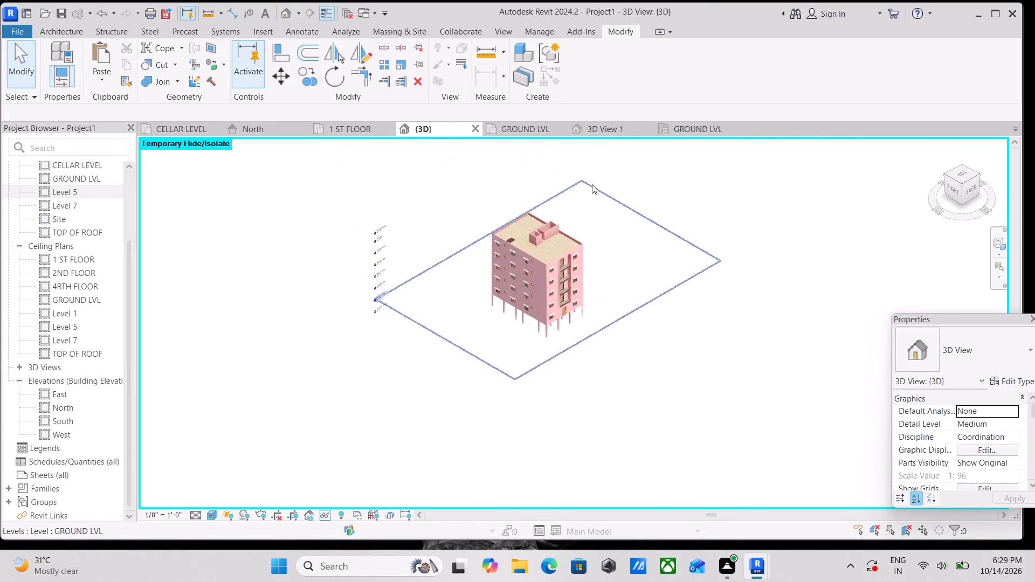
scroll(571, 251, up, 4)
scroll(581, 341, up, 5)
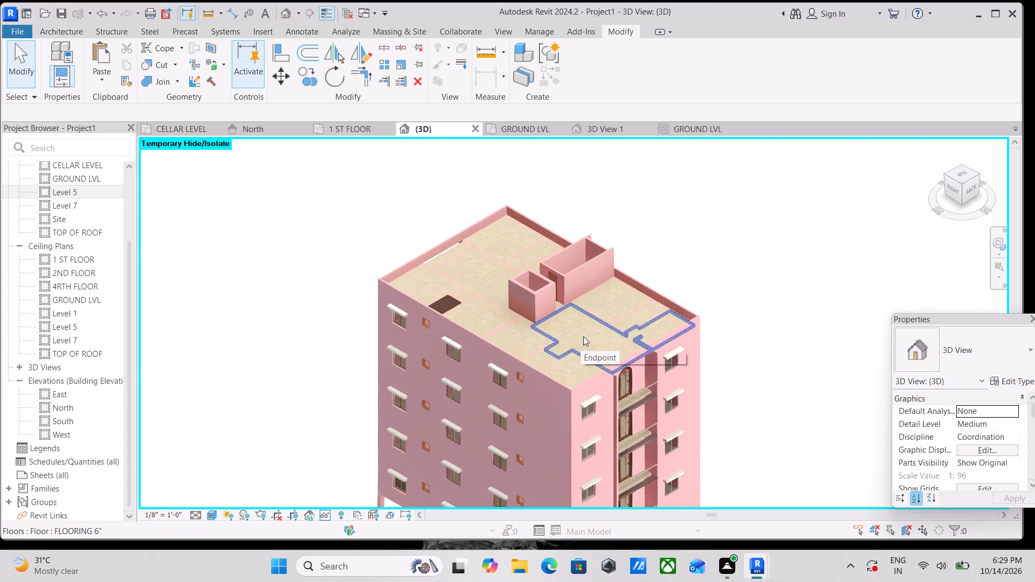
shift+middle_drag(584, 336, 570, 340)
ctrl+middle_drag(570, 340, 514, 344)
scroll(589, 326, down, 2)
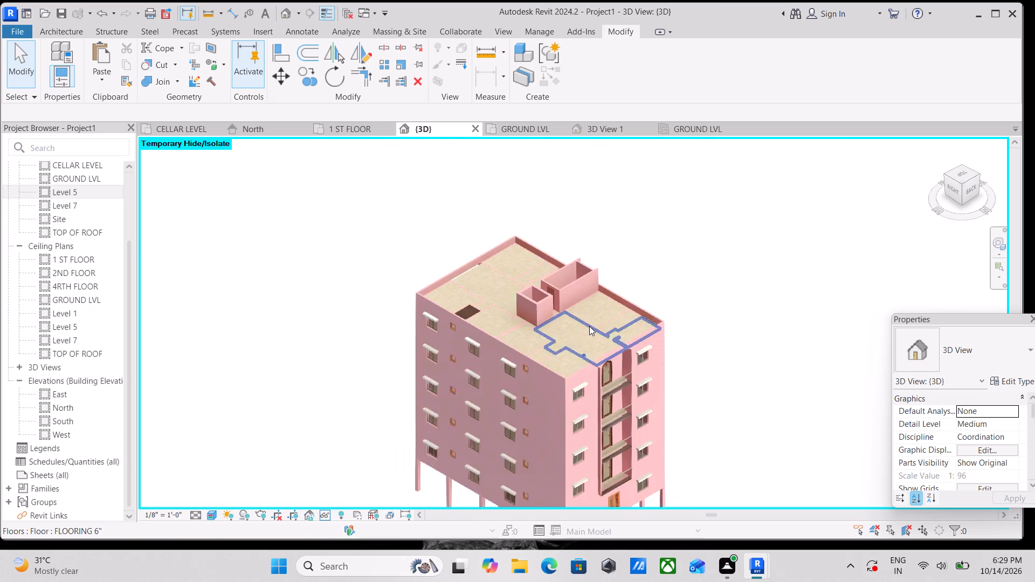
scroll(589, 326, down, 1)
scroll(633, 382, up, 2)
scroll(578, 385, up, 7)
scroll(554, 332, down, 3)
middle_drag(554, 332, 558, 331)
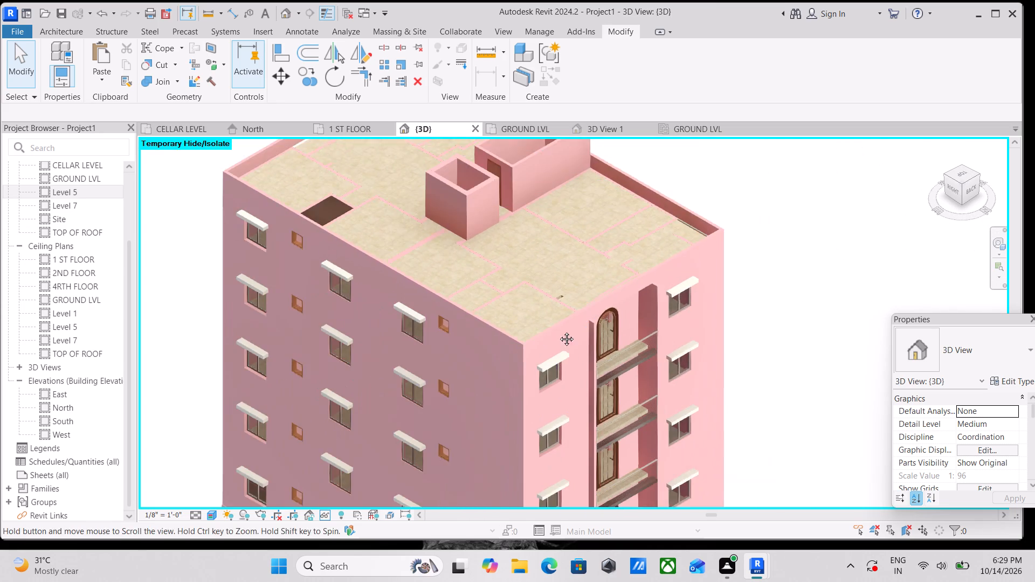
middle_drag(558, 331, 581, 317)
scroll(575, 295, up, 3)
scroll(588, 296, down, 7)
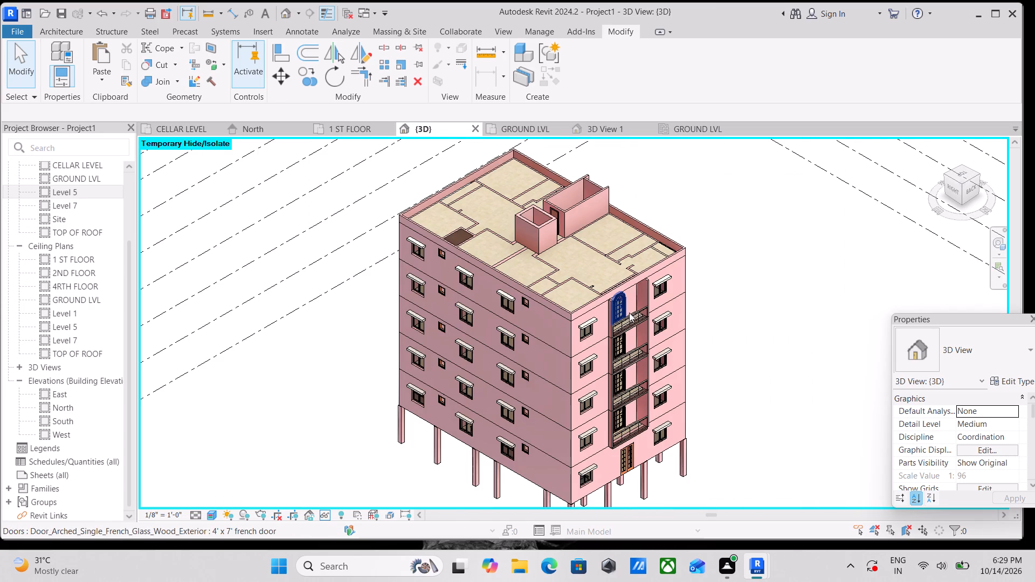
Inspect the balcony facade, and examine the shaft walls and stair enclosure from above.
middle_drag(637, 324, 512, 244)
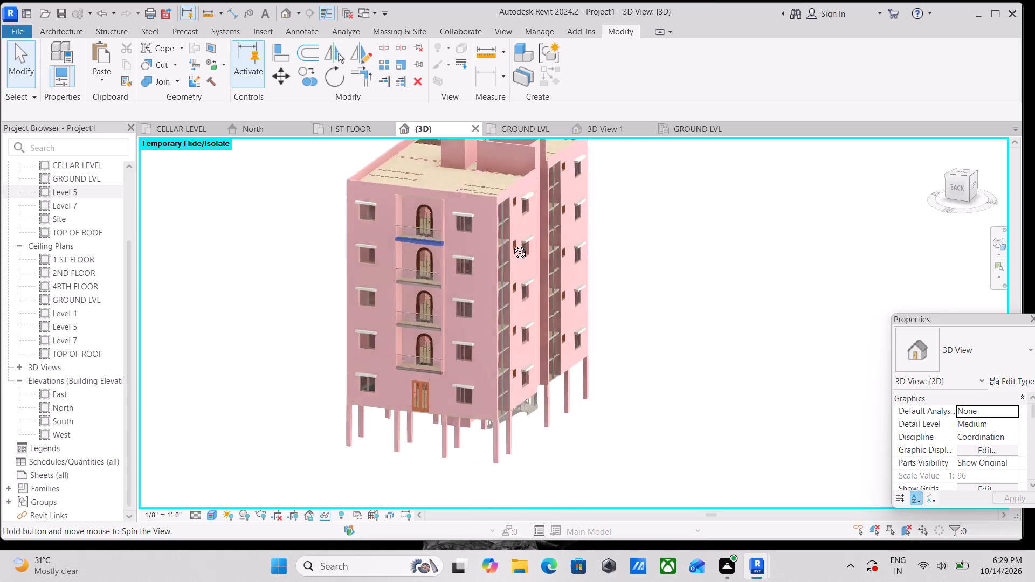
middle_drag(512, 244, 579, 276)
shift+middle_drag(561, 266, 487, 307)
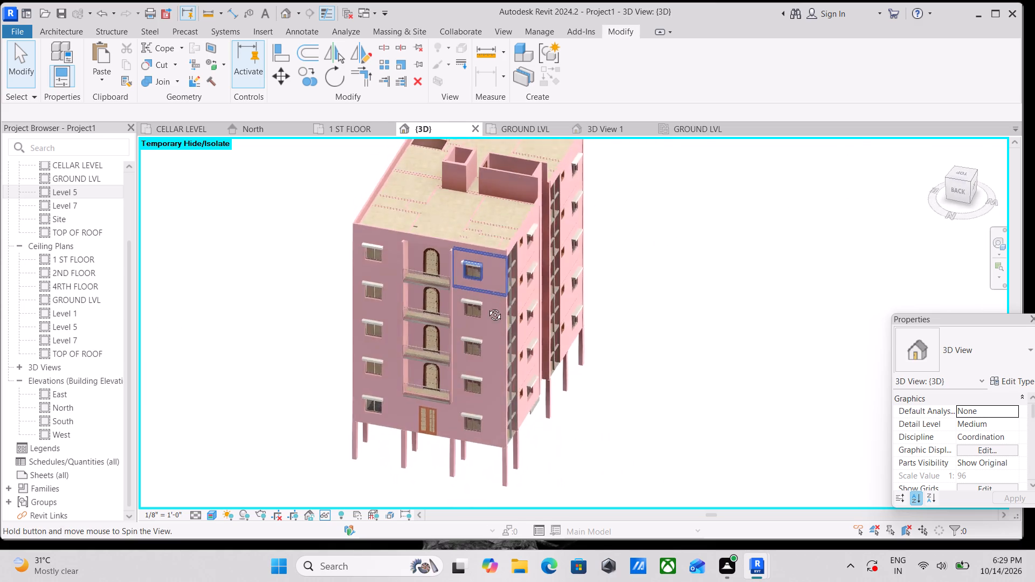
shift+middle_drag(487, 307, 486, 332)
shift+middle_drag(475, 281, 523, 348)
scroll(494, 236, up, 3)
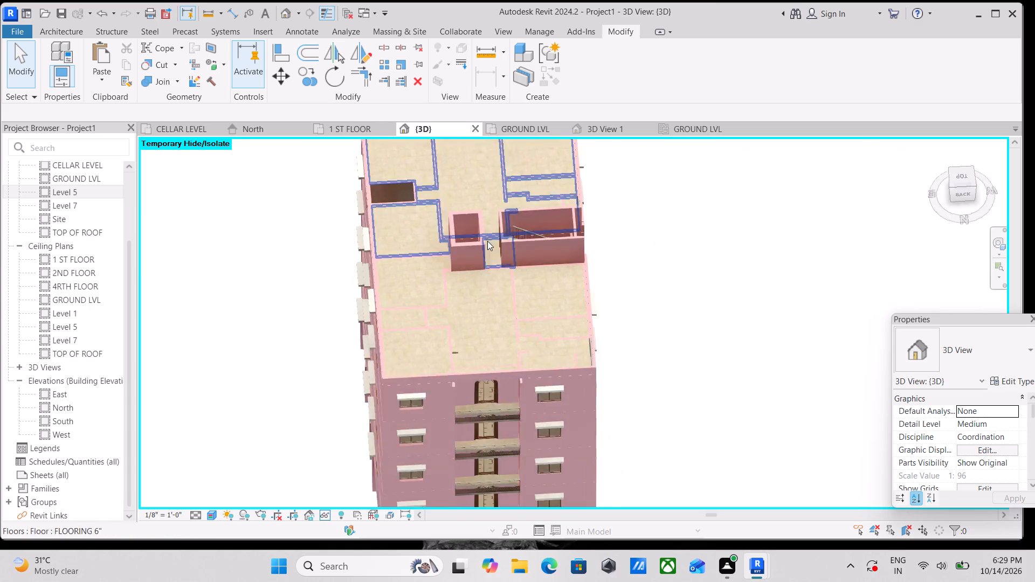
scroll(487, 241, up, 3)
middle_drag(488, 221, 488, 275)
scroll(496, 283, up, 3)
scroll(520, 272, down, 1)
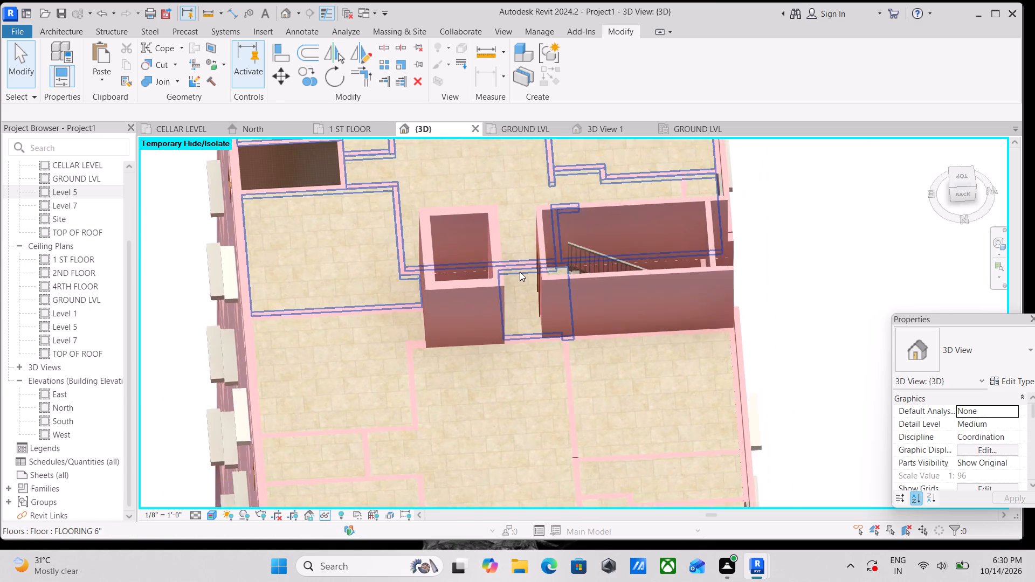
scroll(520, 272, down, 1)
scroll(503, 275, up, 3)
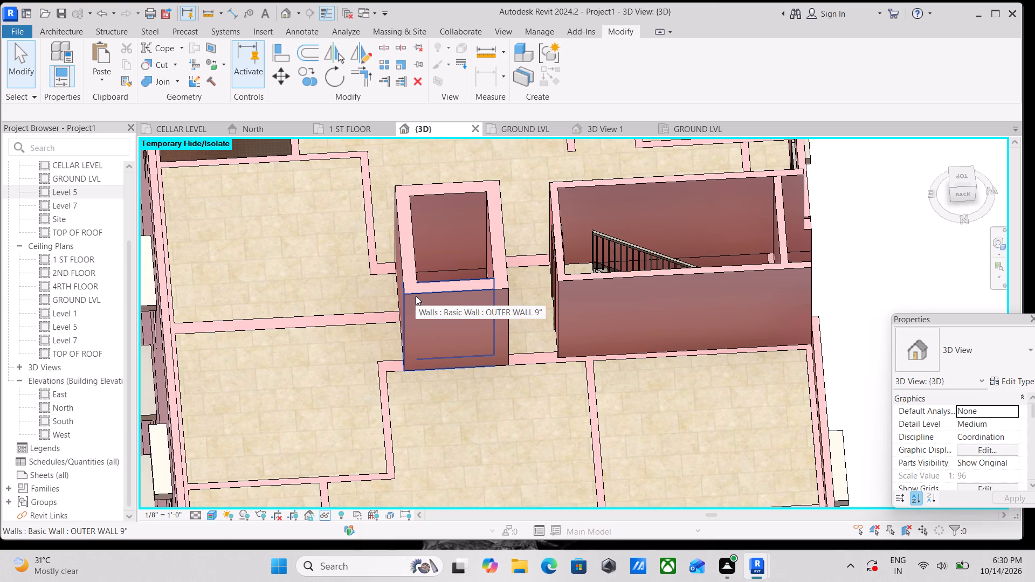
scroll(436, 285, down, 3)
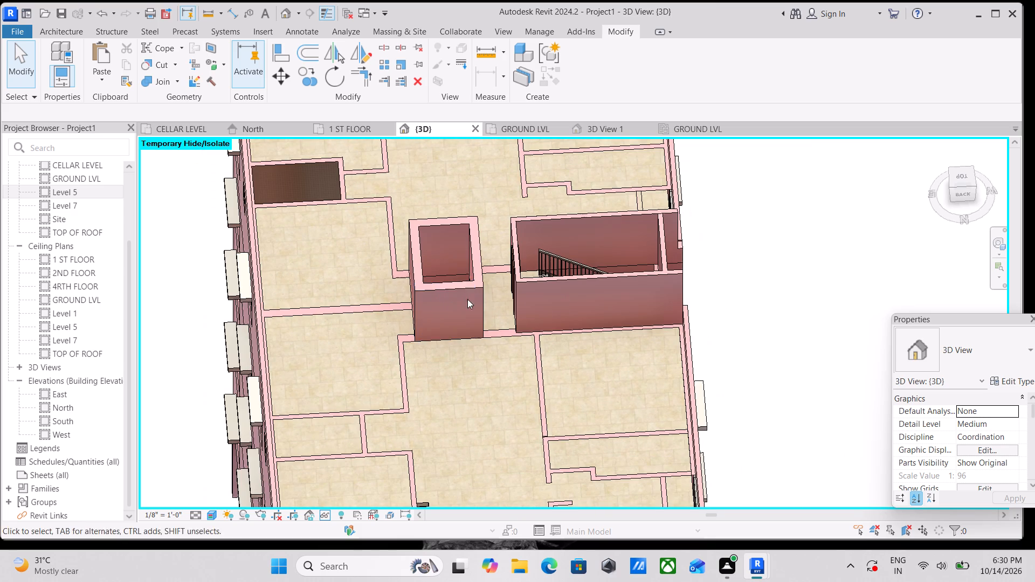
Examine the roof floor around the bathroom-tiled rectangle near the parapet, from several angles and up close.
shift+middle_drag(450, 350, 445, 347)
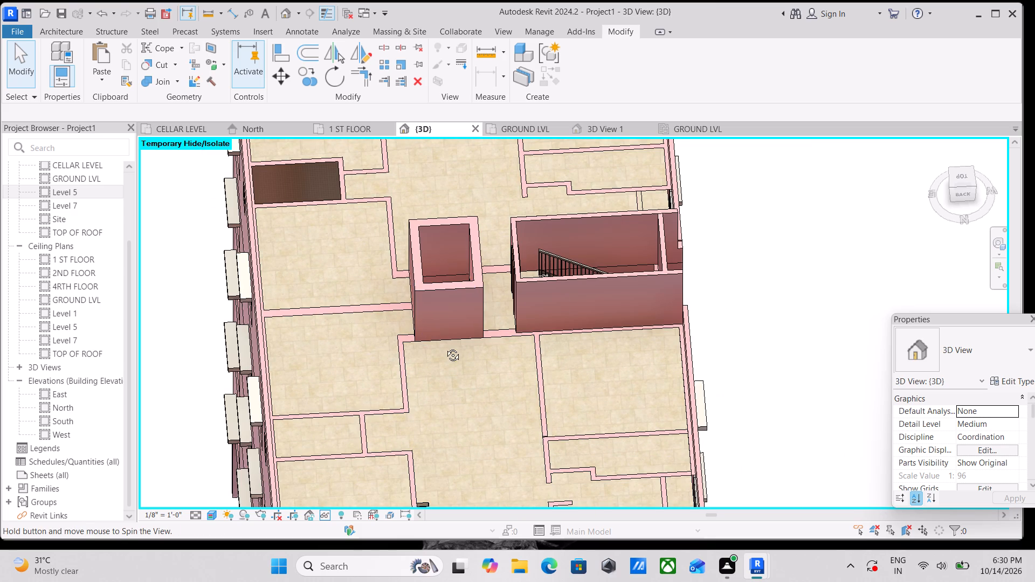
shift+middle_drag(445, 347, 605, 285)
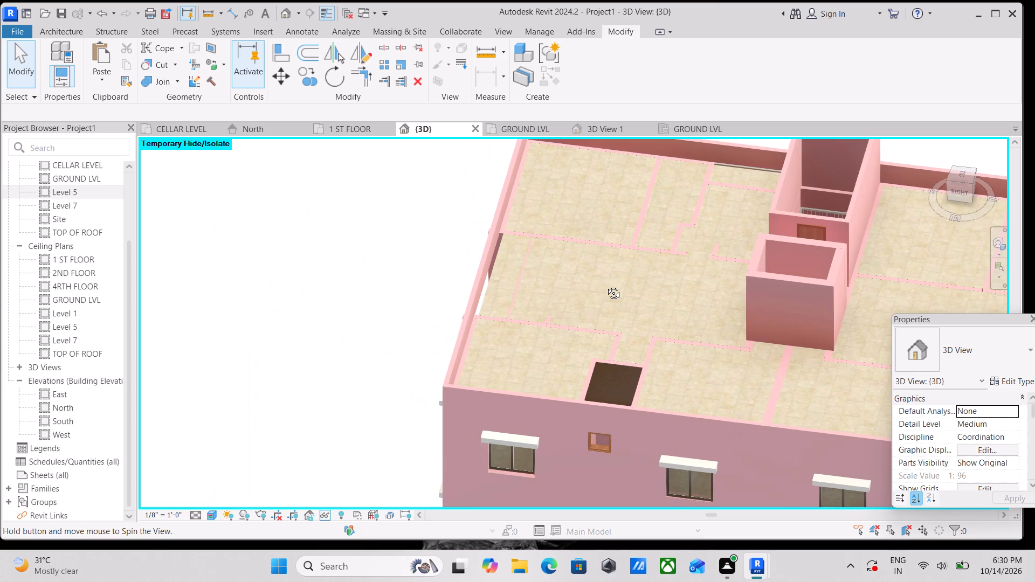
shift+middle_drag(605, 285, 604, 265)
scroll(595, 271, down, 1)
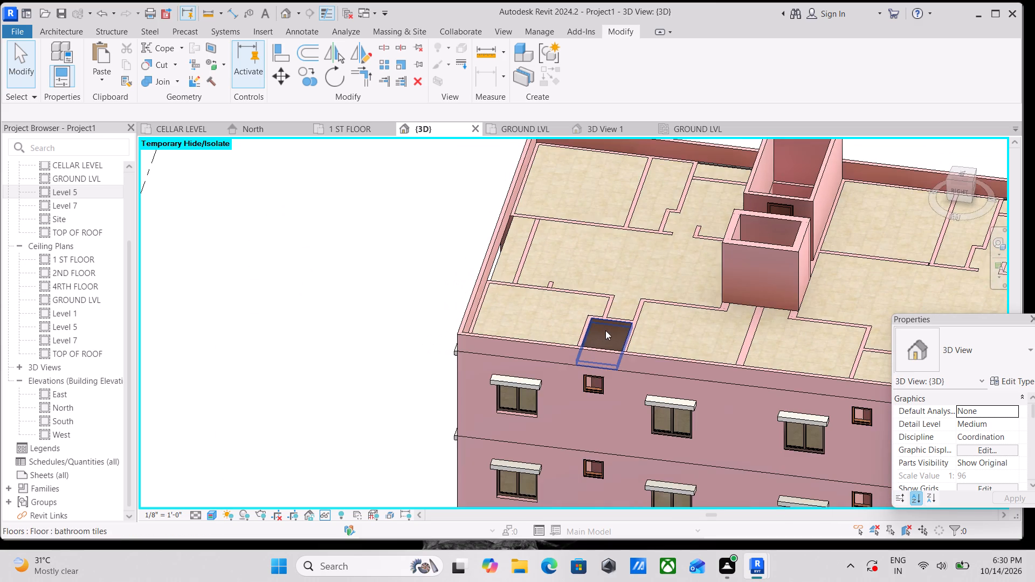
middle_drag(607, 330, 568, 342)
shift+middle_drag(567, 343, 488, 407)
scroll(384, 337, up, 2)
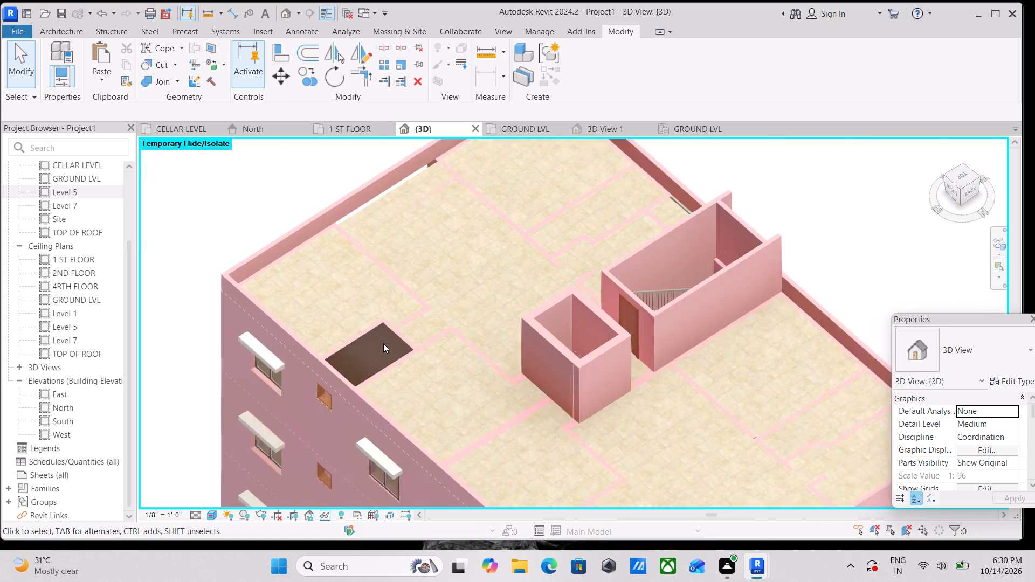
scroll(383, 343, up, 9)
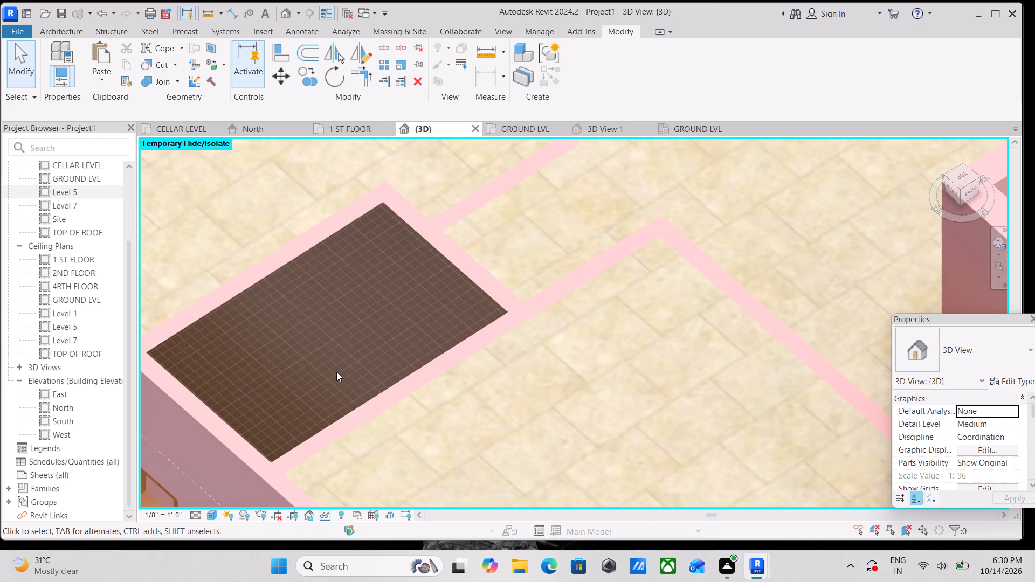
scroll(336, 371, down, 8)
shift+middle_drag(358, 377, 353, 352)
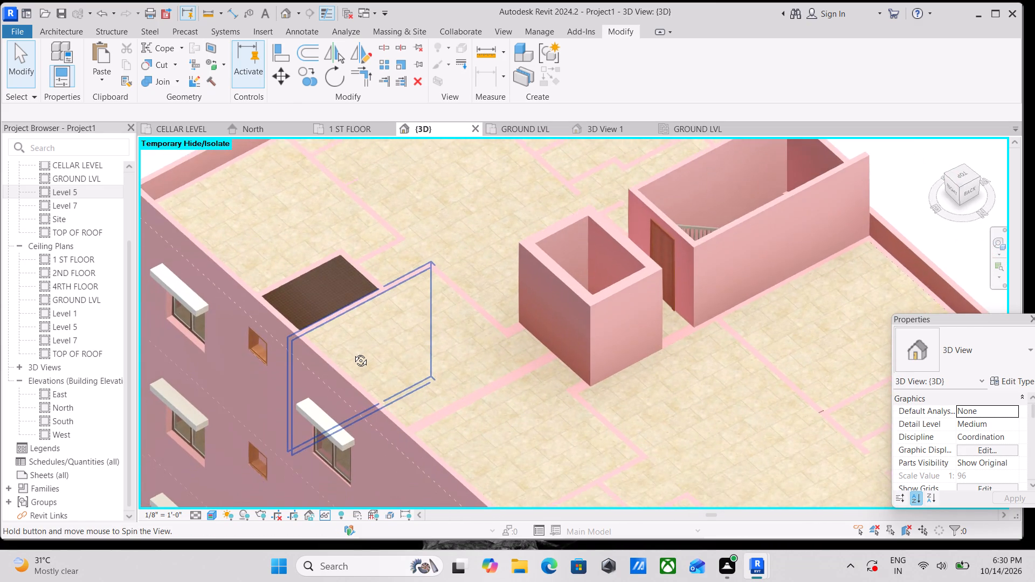
shift+middle_drag(353, 352, 345, 294)
Inspect the building's window and balcony facades from all around in the 3D view.
scroll(368, 239, down, 5)
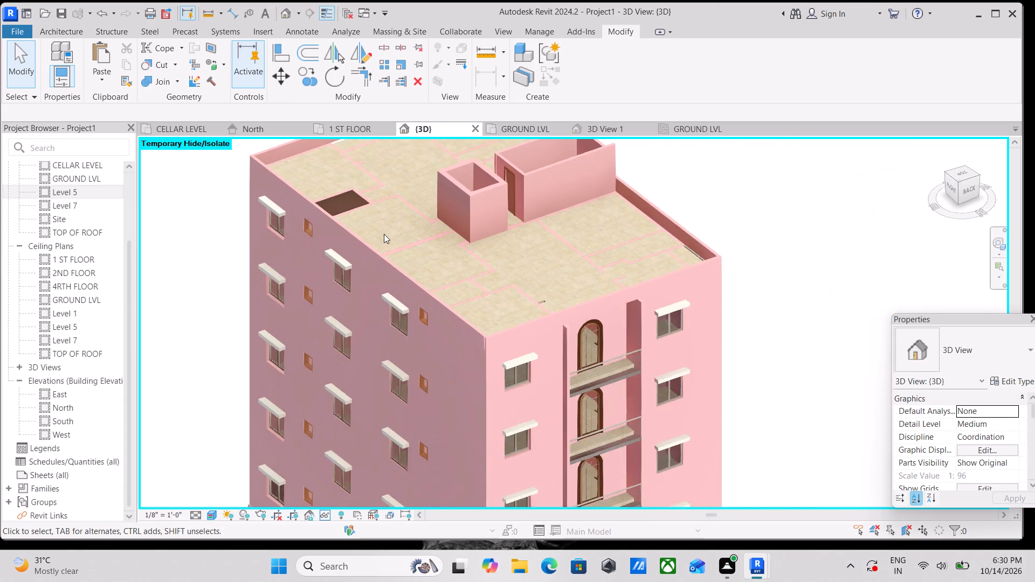
scroll(384, 234, down, 3)
middle_drag(384, 234, 454, 124)
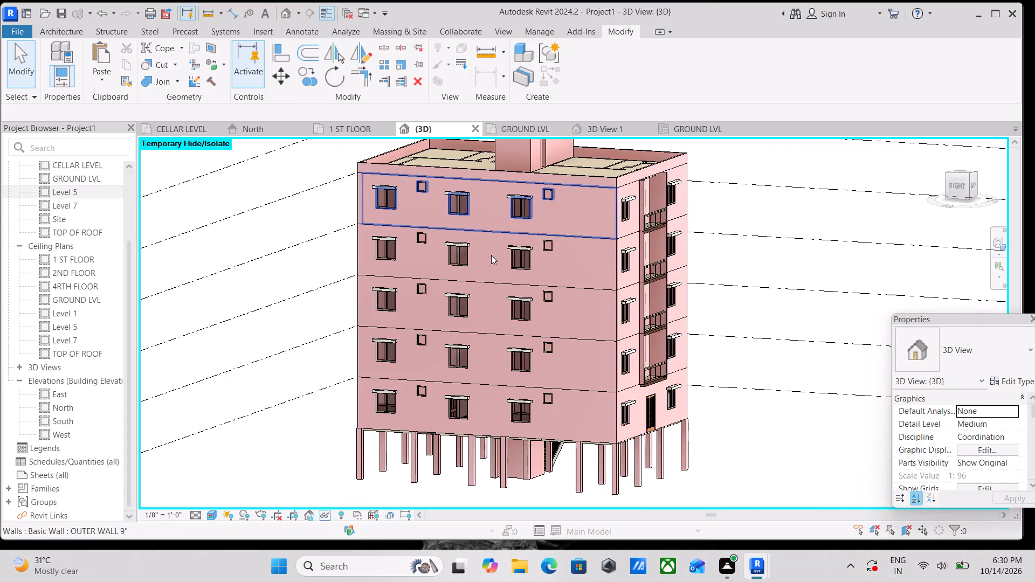
shift+middle_drag(492, 260, 281, 270)
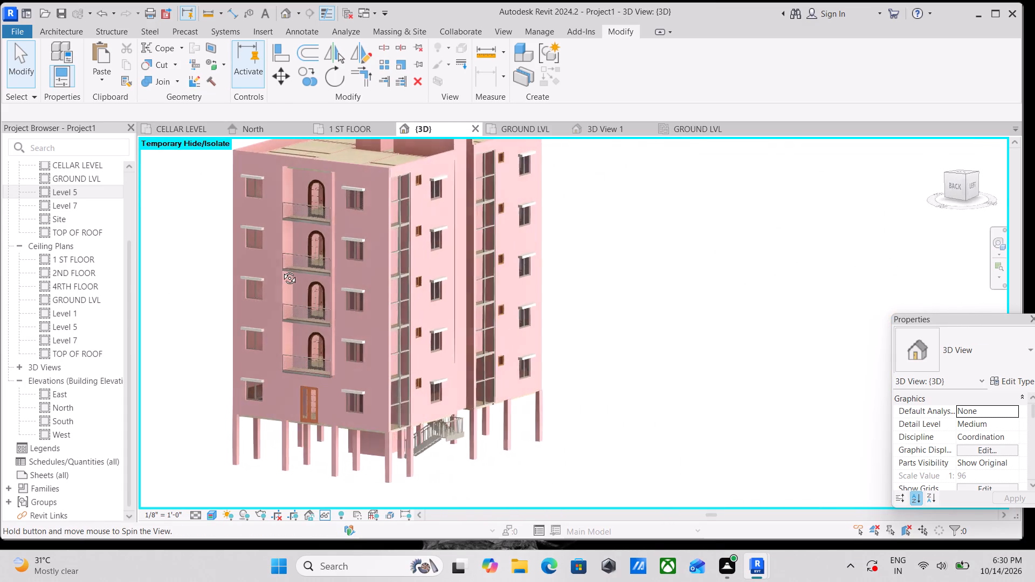
shift+middle_drag(281, 270, 281, 348)
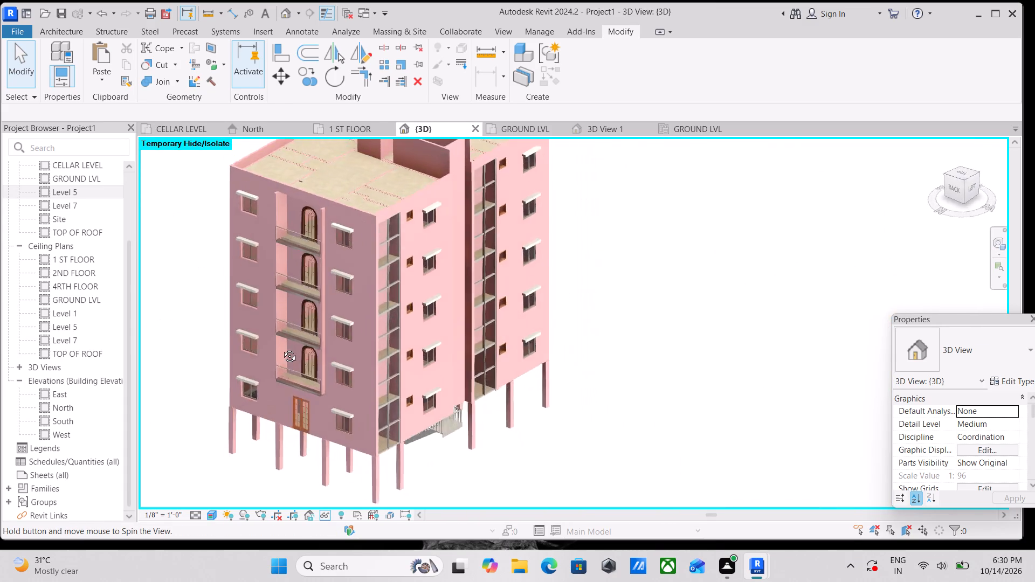
shift+middle_drag(281, 348, 373, 349)
Examine the shaft walls and the adjoining stair enclosure on the roof from above.
scroll(418, 233, up, 2)
shift+middle_drag(397, 239, 429, 337)
shift+scroll(395, 314, up, 1)
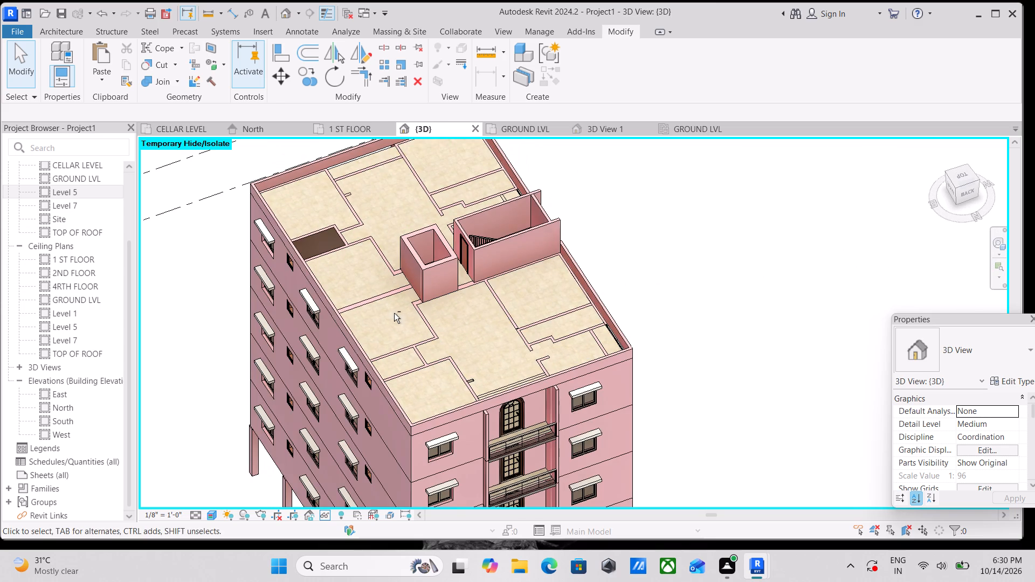
shift+scroll(394, 313, up, 3)
scroll(408, 286, up, 3)
scroll(354, 286, up, 4)
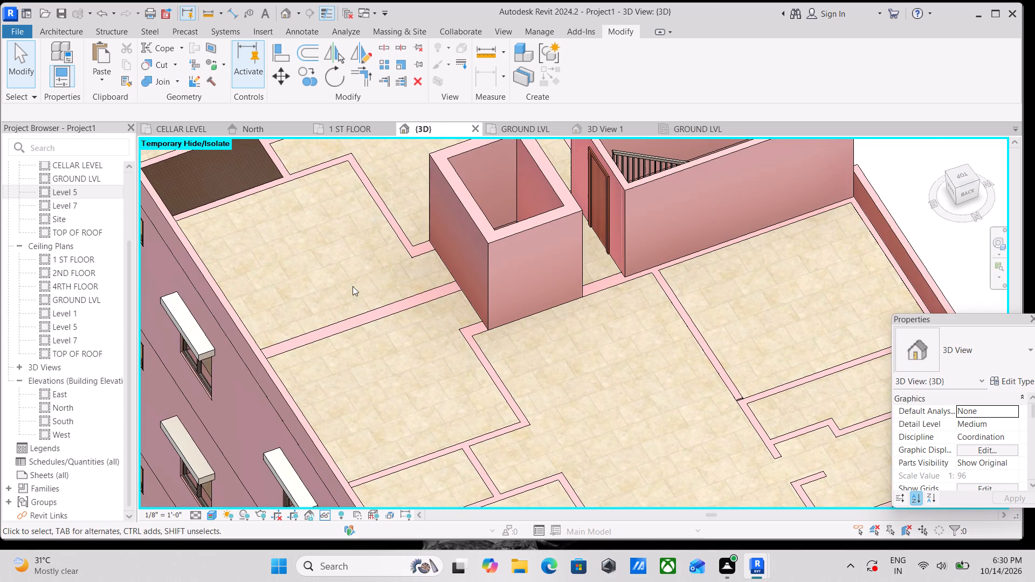
scroll(417, 282, down, 2)
middle_drag(417, 283, 426, 348)
scroll(545, 278, up, 2)
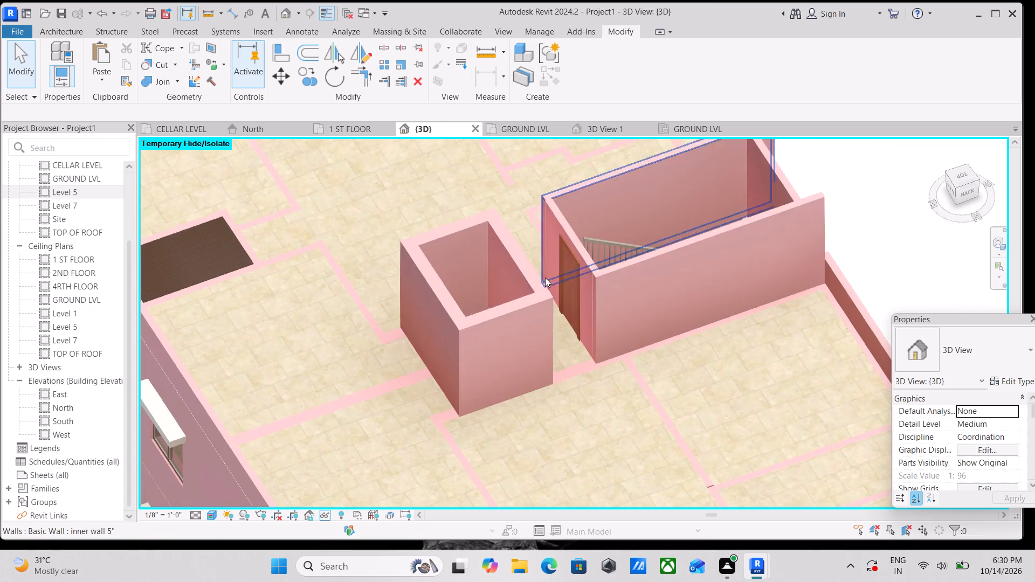
scroll(444, 267, down, 2)
middle_drag(444, 267, 446, 292)
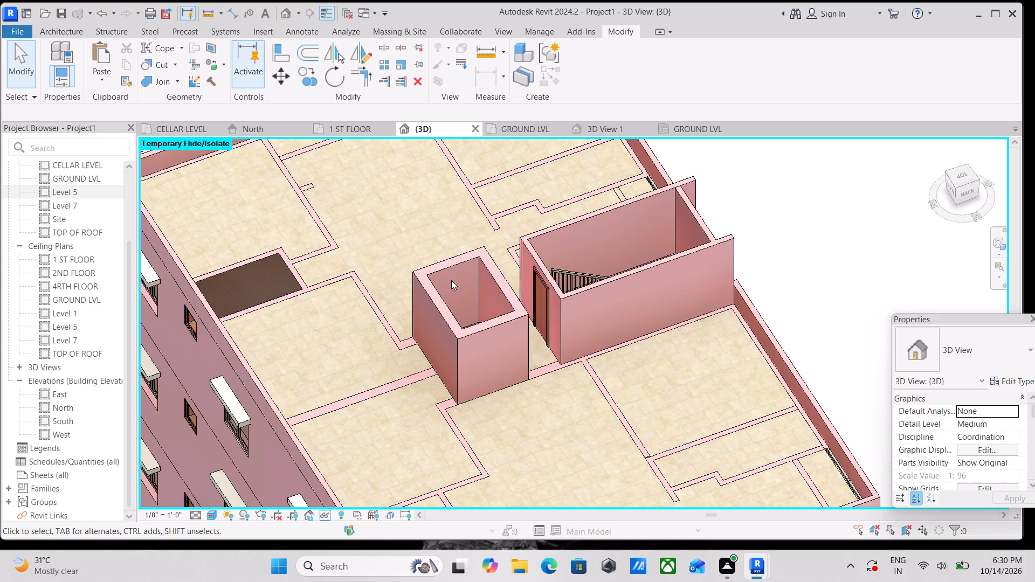
scroll(453, 283, down, 3)
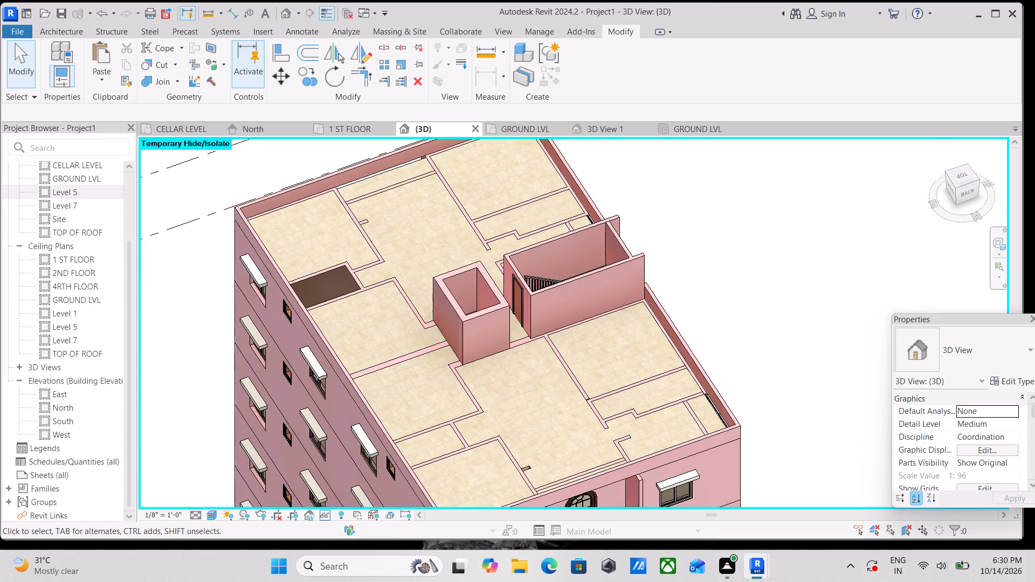
In the back view, lower the tops of all four OUTER WALL 9" shaft walls to one equal height below TOP OF ROOF.
click(973, 189)
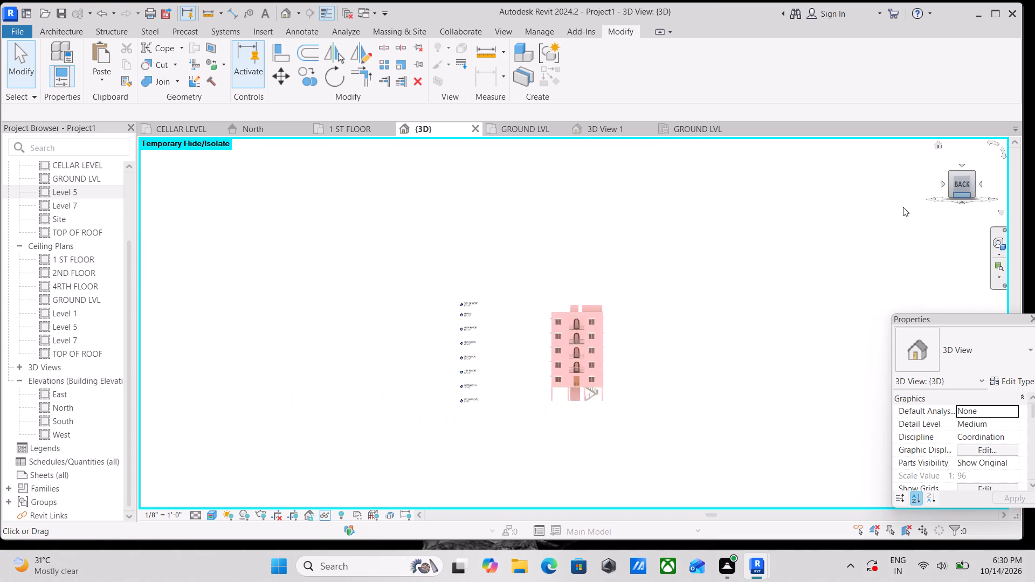
scroll(570, 268, up, 10)
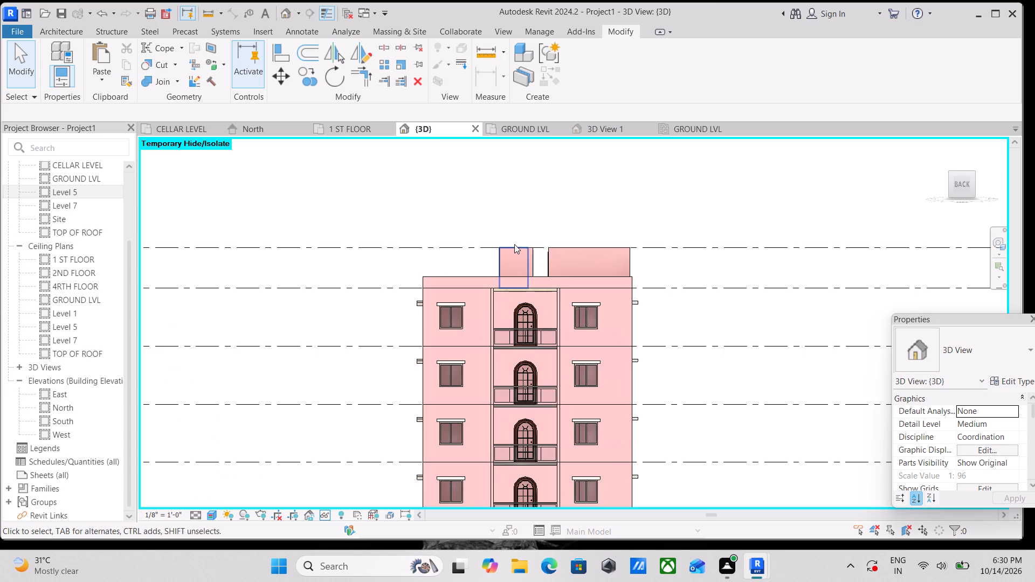
click(514, 244)
scroll(514, 250, up, 7)
drag(514, 238, 511, 257)
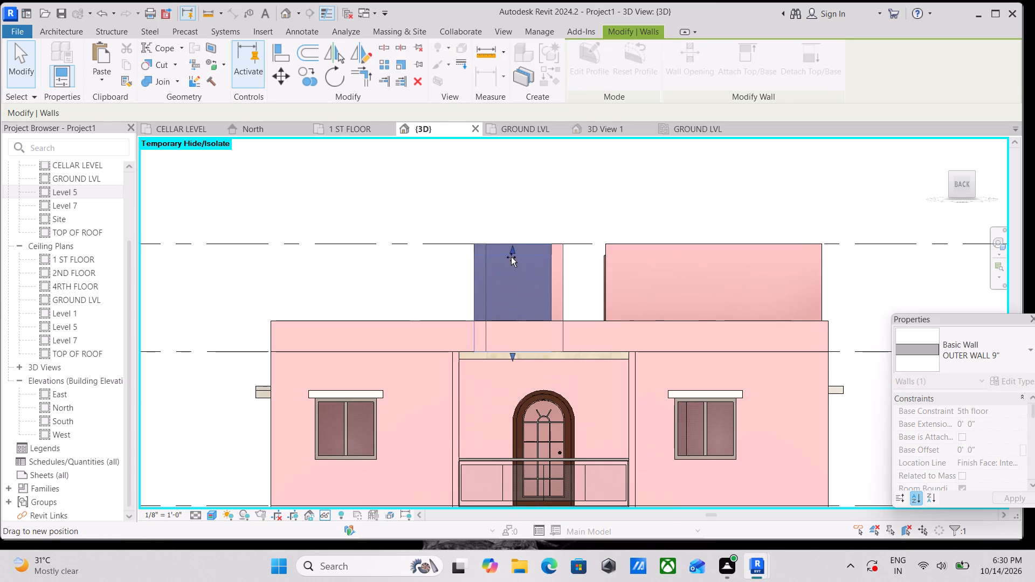
drag(511, 257, 510, 268)
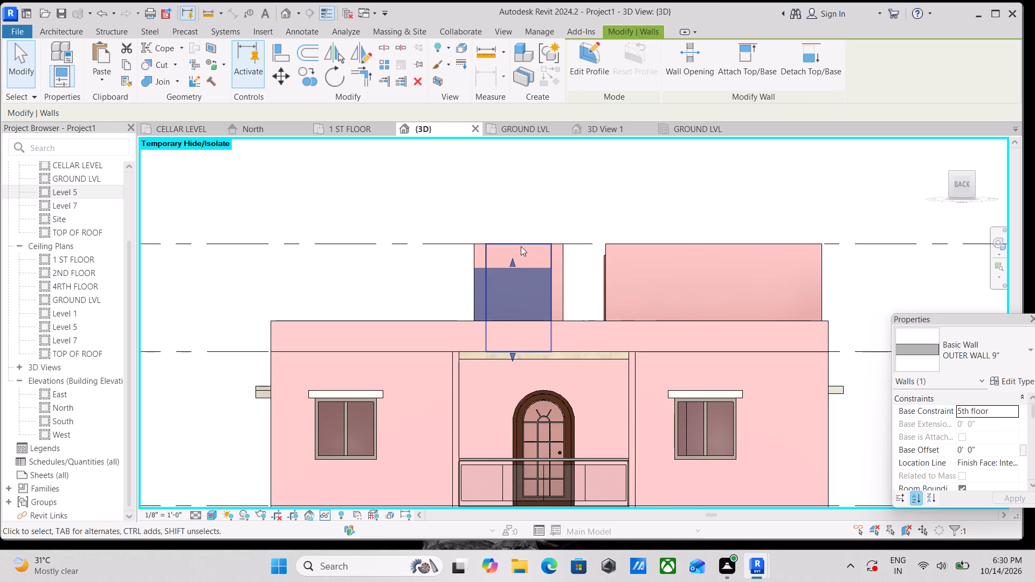
key(Escape)
click(515, 245)
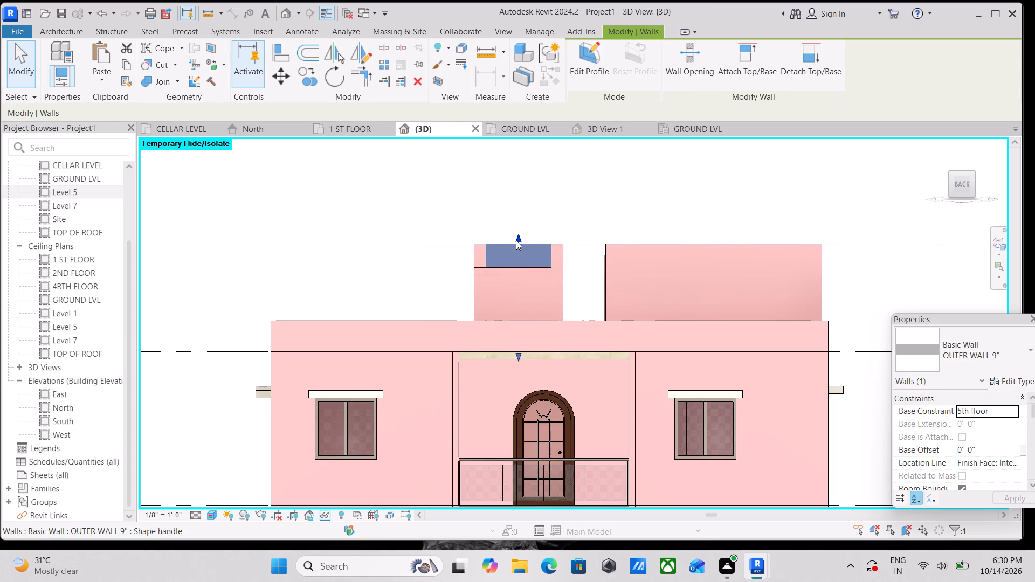
drag(516, 240, 514, 269)
click(560, 252)
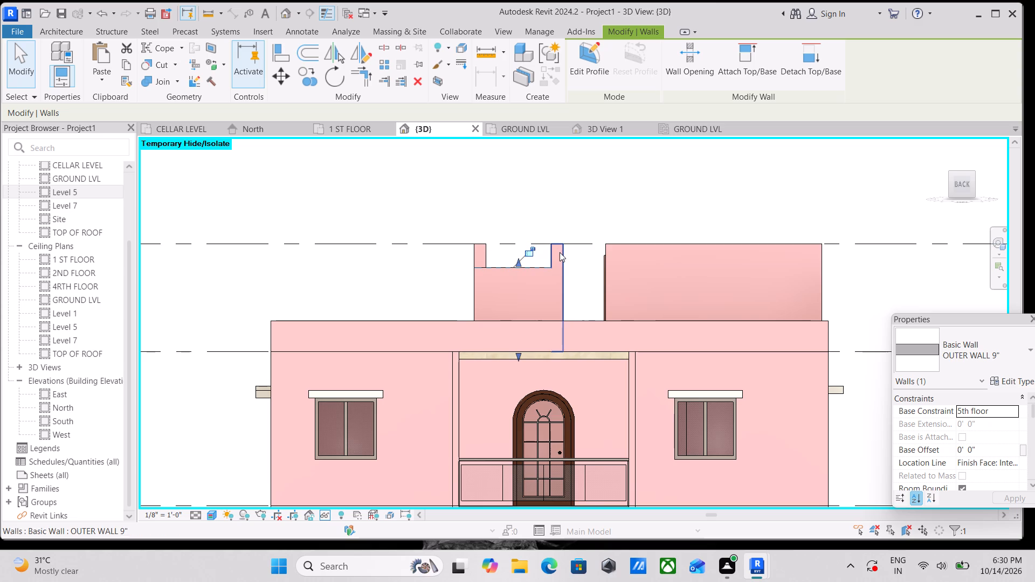
drag(560, 238, 556, 265)
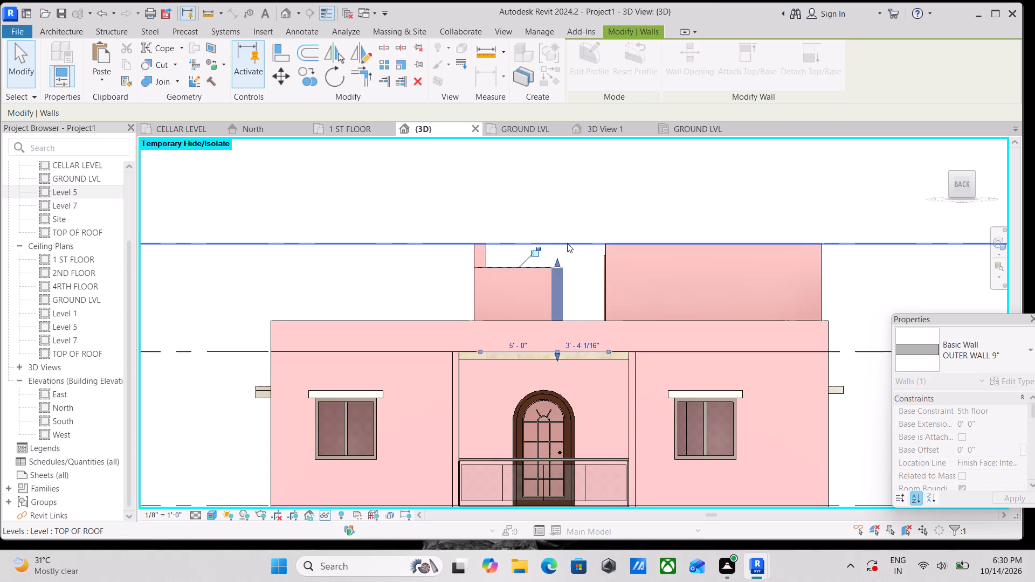
scroll(562, 240, up, 2)
click(452, 256)
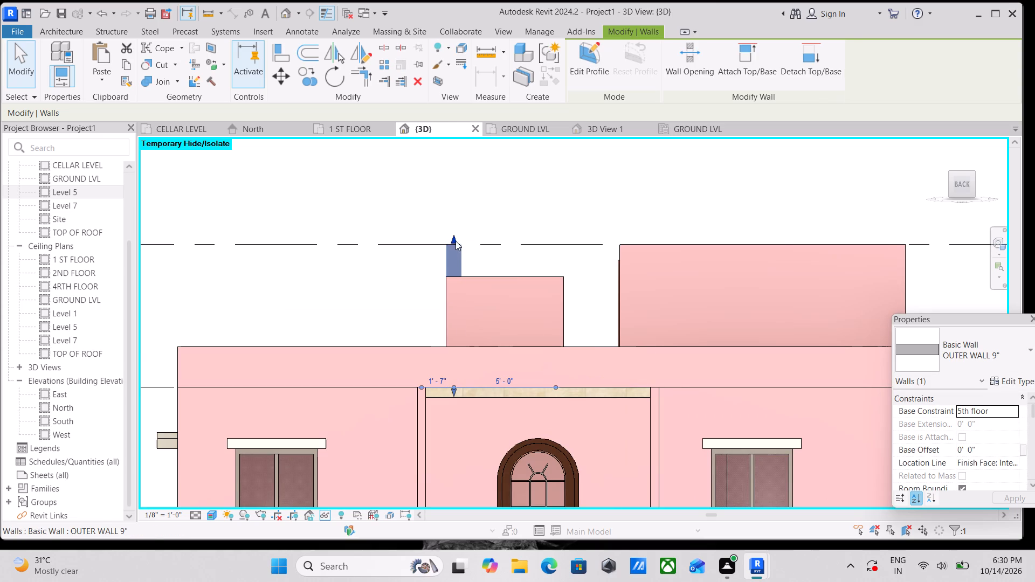
drag(456, 241, 453, 280)
scroll(493, 253, down, 3)
key(Escape)
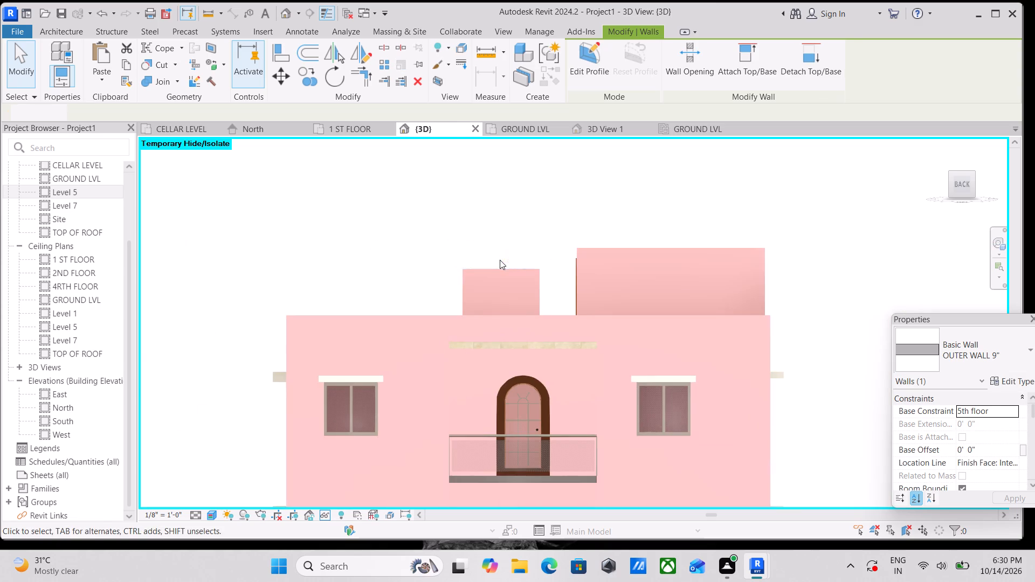
Inspect the lowered shaft walls, roof parapet and surrounding facades from several sides of the building.
scroll(500, 260, down, 2)
shift+middle_drag(494, 298, 661, 384)
middle_drag(612, 317, 592, 319)
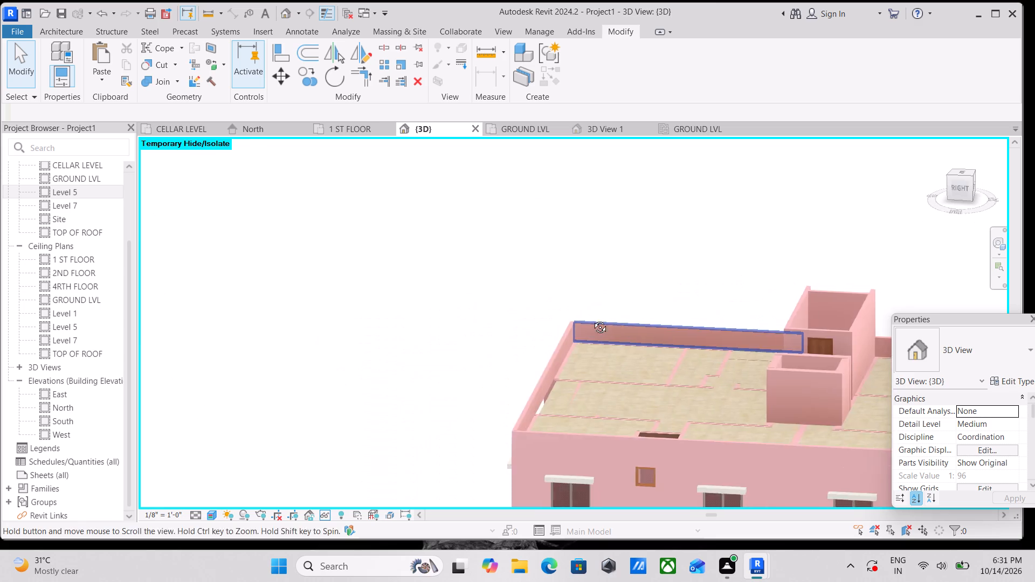
middle_drag(592, 319, 591, 401)
middle_drag(578, 347, 478, 253)
shift+middle_drag(472, 375, 510, 365)
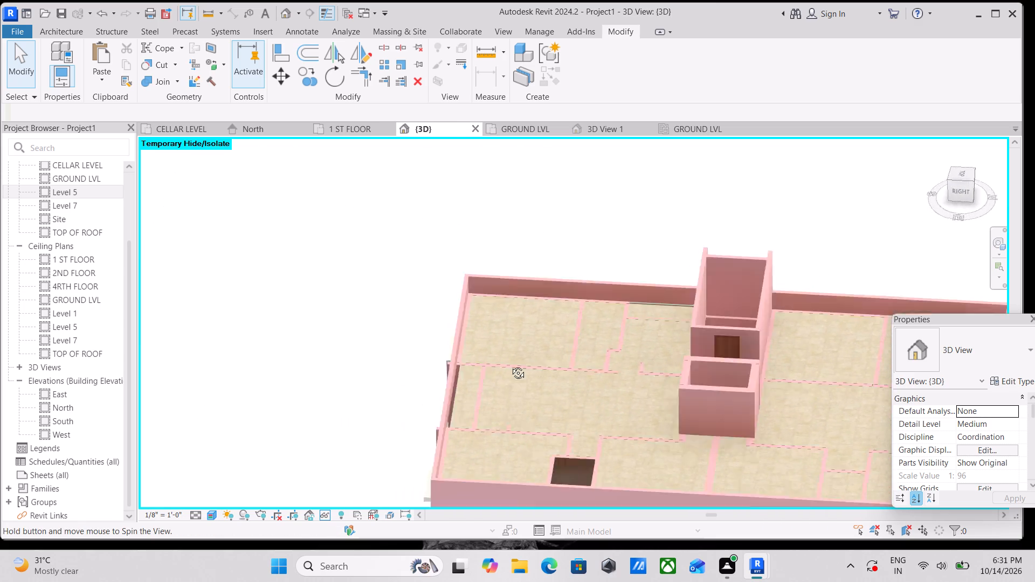
shift+middle_drag(510, 365, 567, 258)
scroll(602, 302, up, 2)
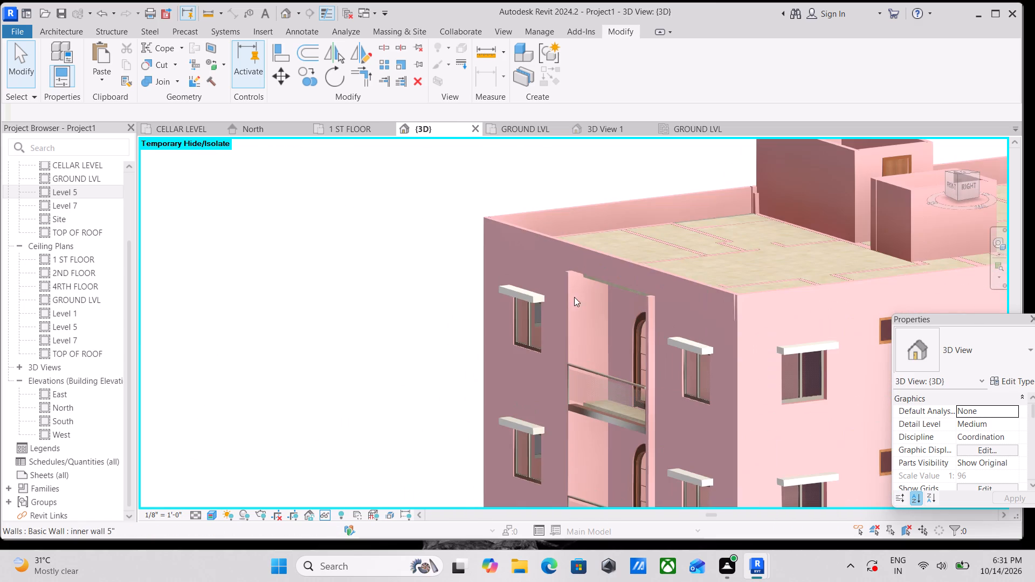
scroll(568, 296, up, 3)
scroll(625, 282, down, 10)
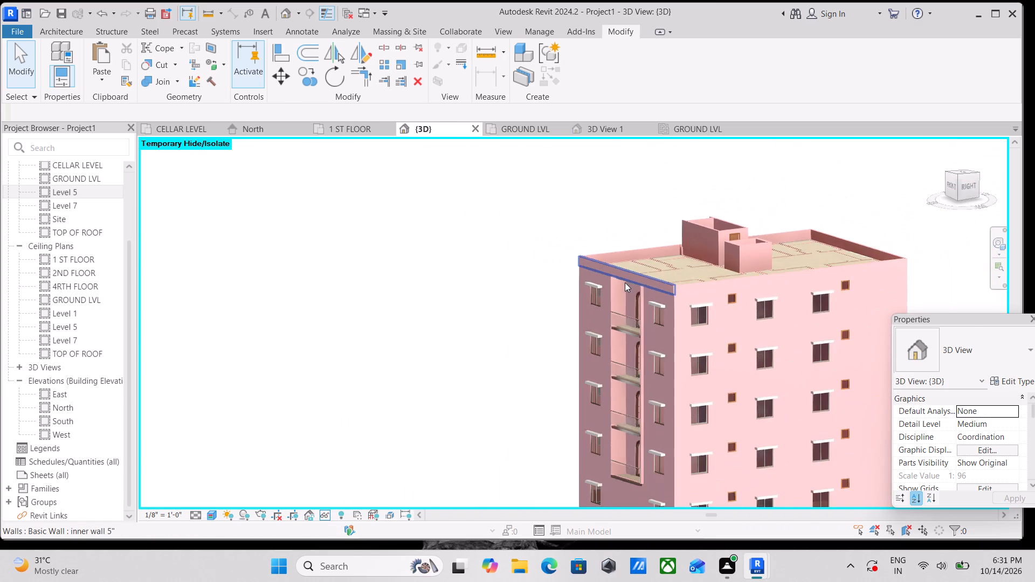
scroll(625, 282, down, 3)
middle_drag(671, 332, 392, 344)
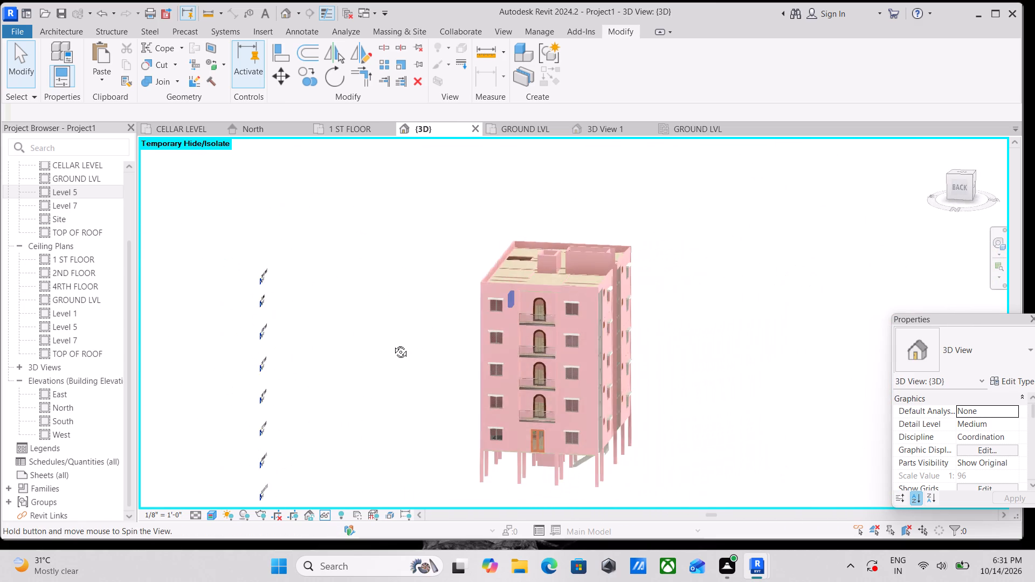
middle_drag(392, 344, 392, 344)
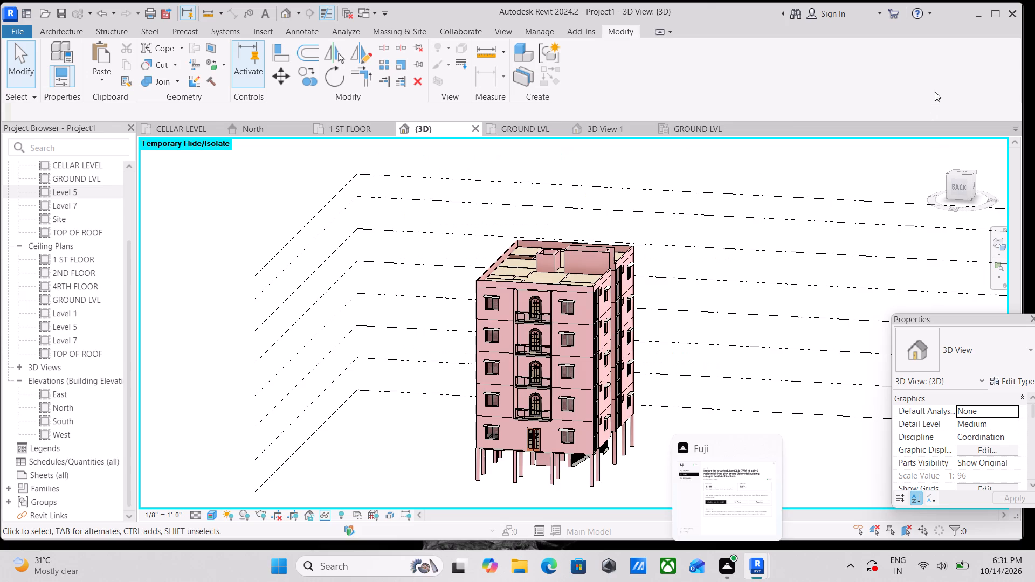
Examine the lowered shaft beside the stair enclosure, the side and back facades, and a balcony's floor and railing up close.
scroll(569, 284, up, 8)
scroll(571, 213, down, 2)
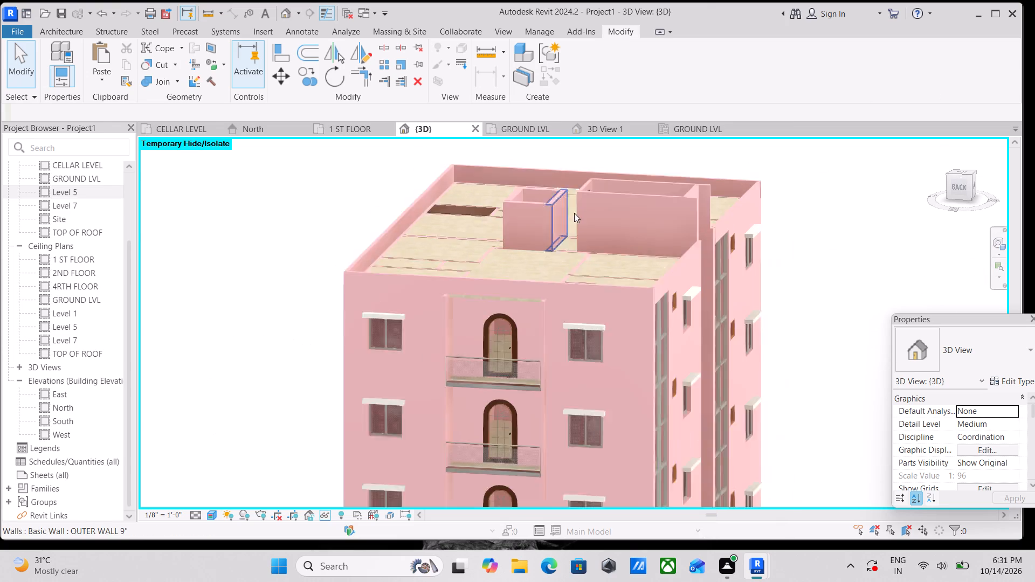
scroll(574, 213, down, 1)
shift+middle_drag(670, 348, 578, 332)
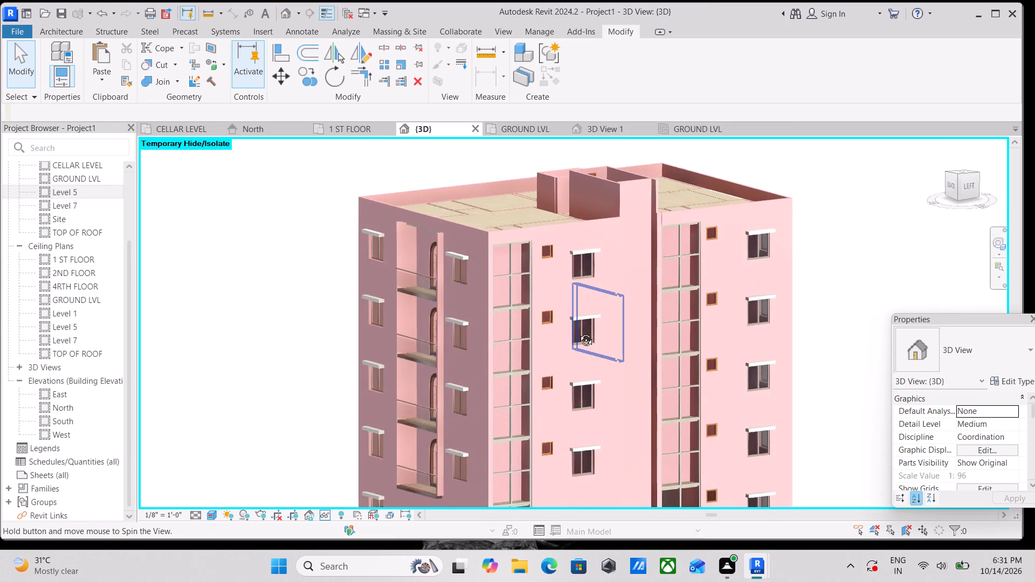
shift+middle_drag(578, 332, 701, 285)
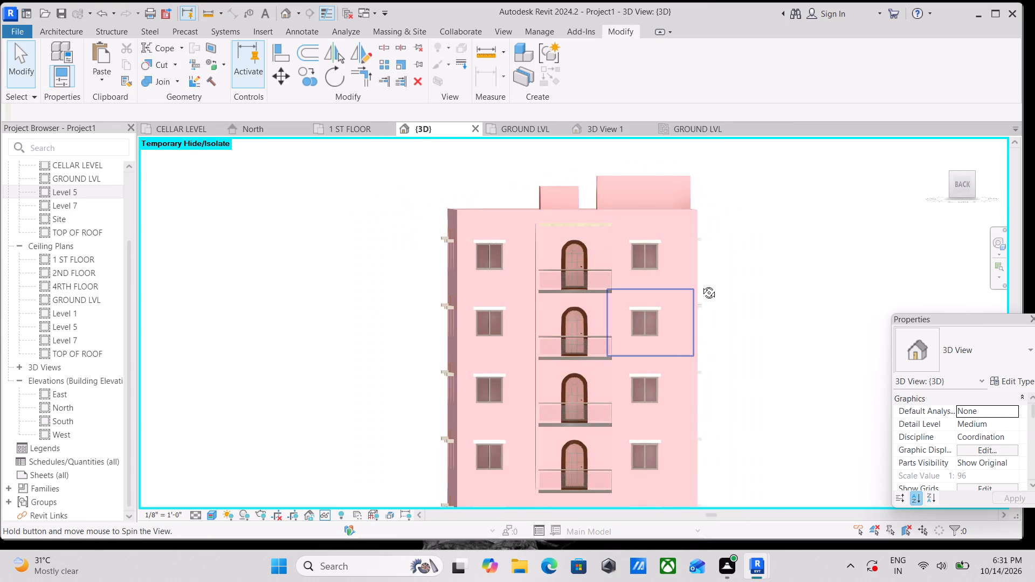
shift+middle_drag(701, 285, 709, 382)
shift+middle_drag(596, 397, 619, 431)
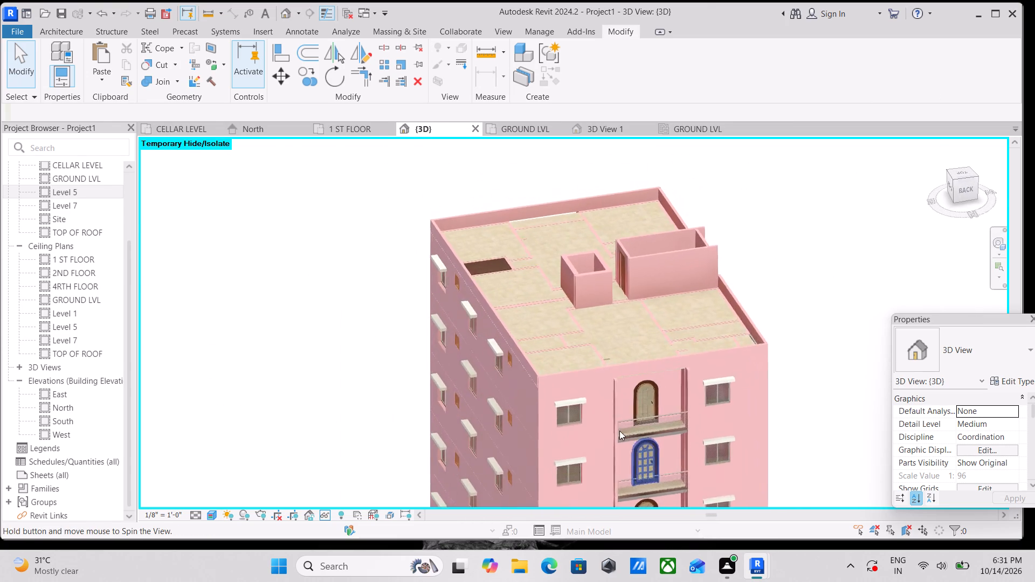
scroll(619, 430, up, 16)
scroll(568, 390, up, 4)
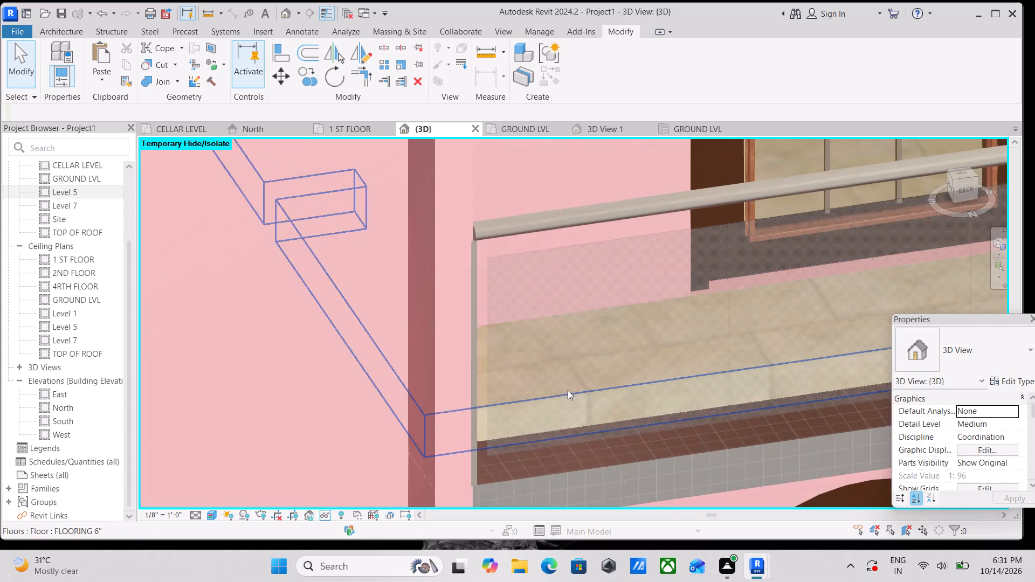
Inspect the building's back and side facades, balconies and roof structures from several angles.
scroll(568, 389, down, 20)
scroll(568, 389, down, 2)
middle_drag(578, 368, 554, 319)
scroll(520, 325, up, 2)
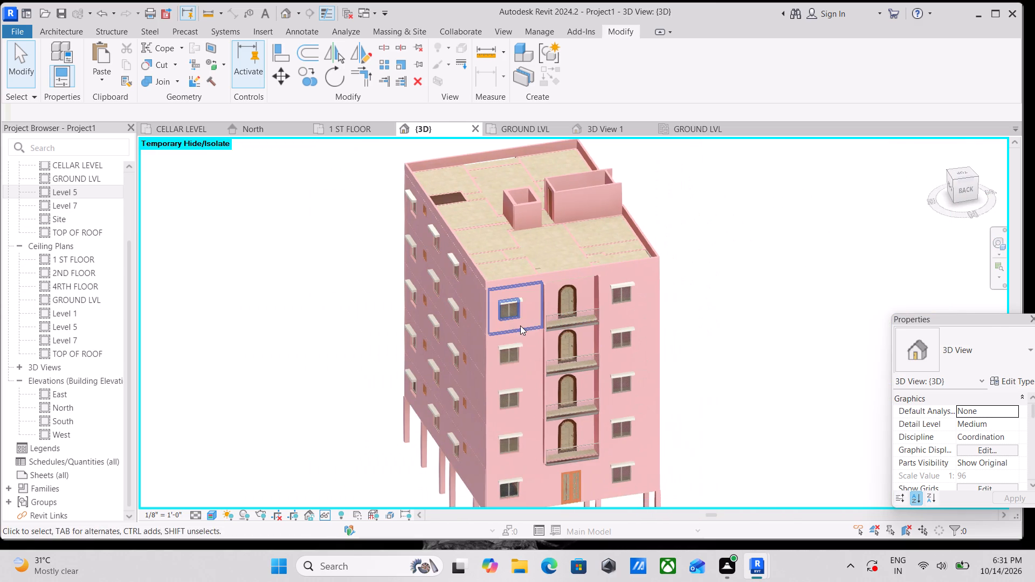
scroll(520, 325, up, 6)
middle_drag(674, 282, 459, 346)
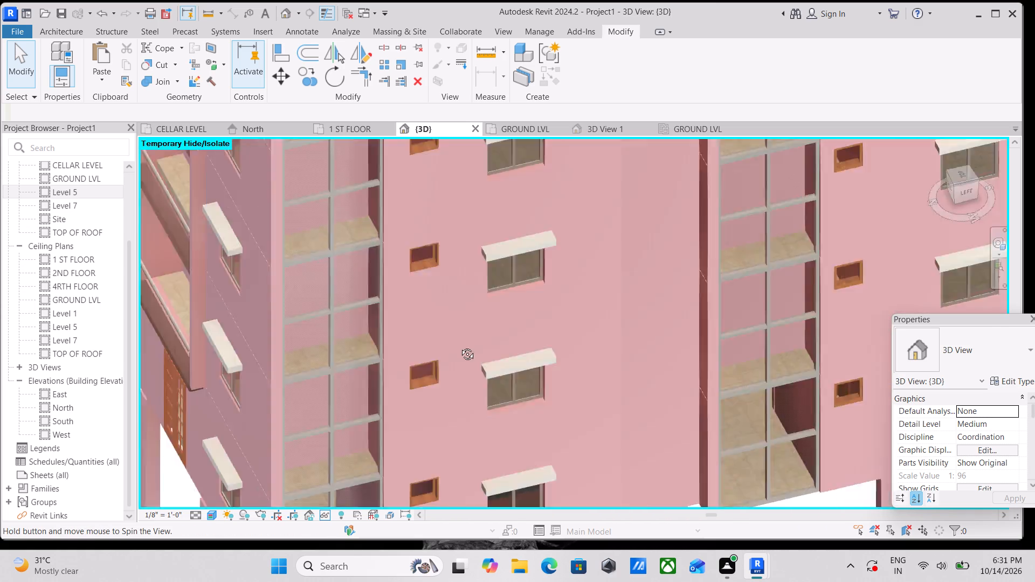
middle_drag(459, 346, 434, 346)
scroll(609, 288, down, 7)
middle_drag(700, 270, 693, 297)
shift+middle_drag(688, 272, 705, 377)
shift+middle_drag(605, 247, 776, 117)
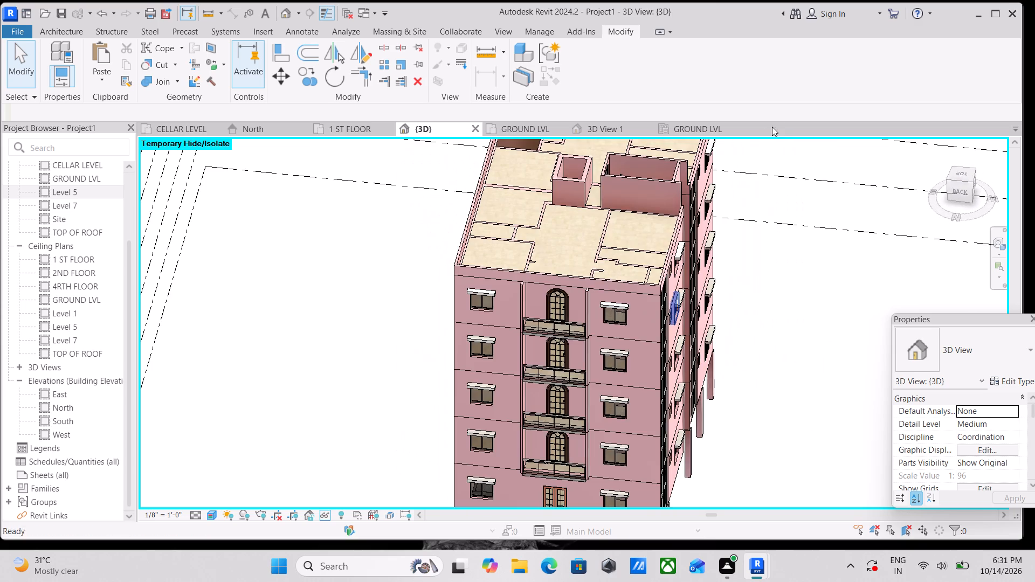
shift+middle_drag(656, 223, 736, 147)
shift+middle_drag(681, 190, 686, 196)
shift+scroll(681, 191, down, 1)
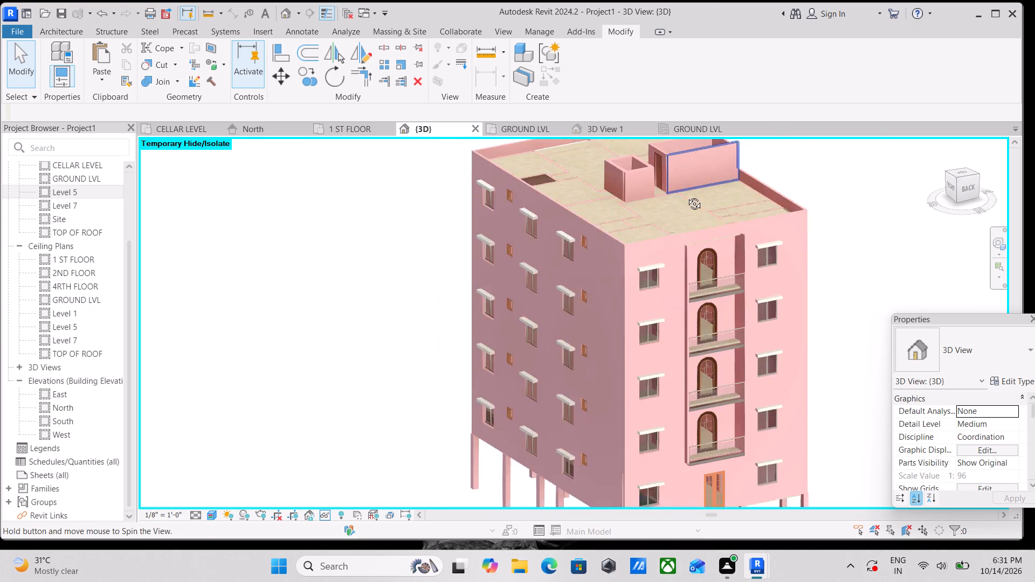
shift+middle_drag(686, 196, 700, 212)
Set the 3D view's visual style to Shaded while looking straight down from the top.
click(966, 172)
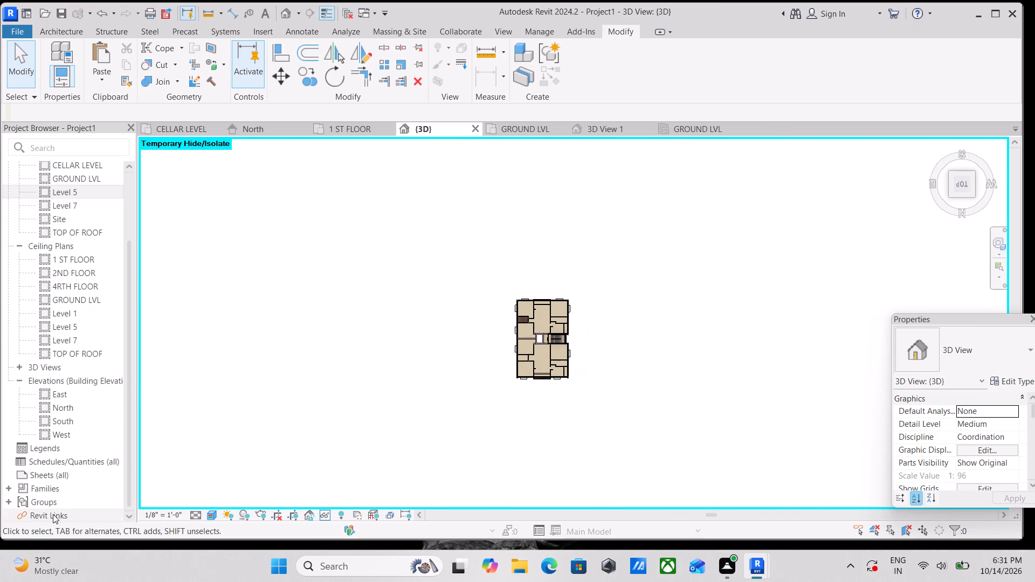
click(205, 514)
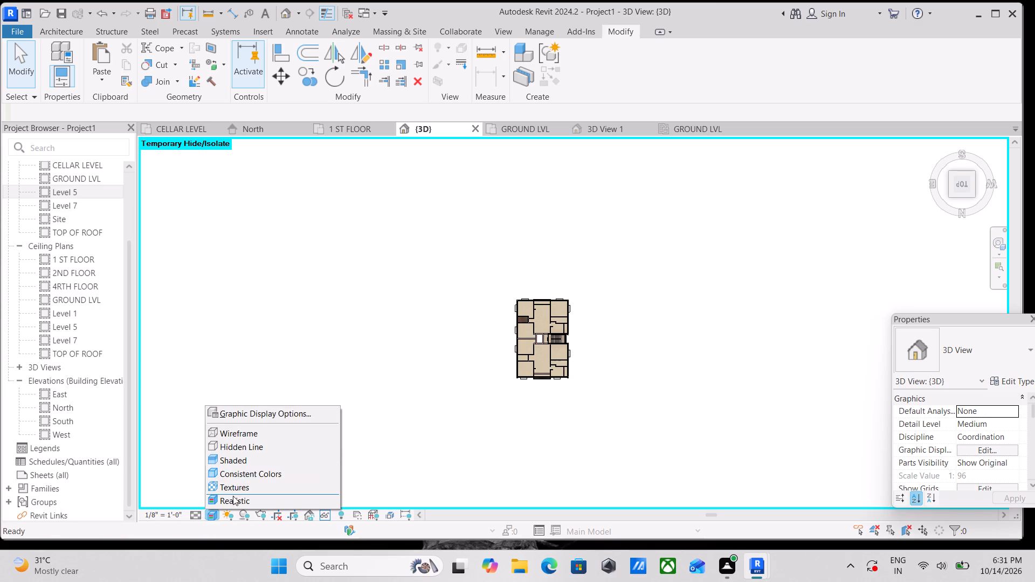
click(238, 460)
Examine the open top of the stair enclosure and the neighbouring shaft on the shaded roof.
scroll(470, 436, up, 2)
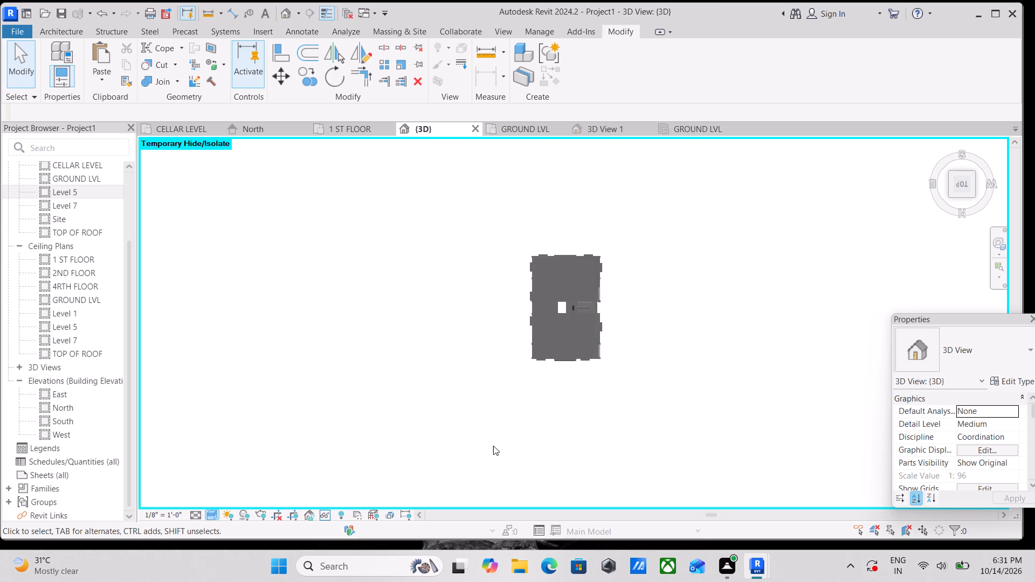
shift+middle_drag(525, 444, 637, 189)
scroll(615, 299, up, 1)
middle_drag(615, 299, 660, 211)
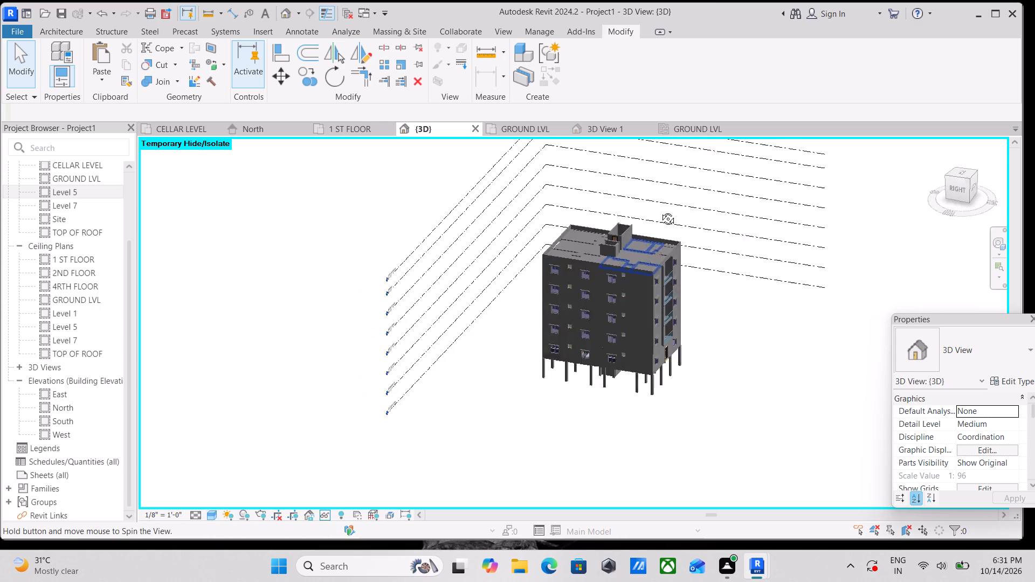
middle_drag(660, 211, 663, 207)
shift+middle_drag(581, 257, 764, 269)
shift+middle_drag(668, 245, 714, 234)
scroll(656, 202, up, 4)
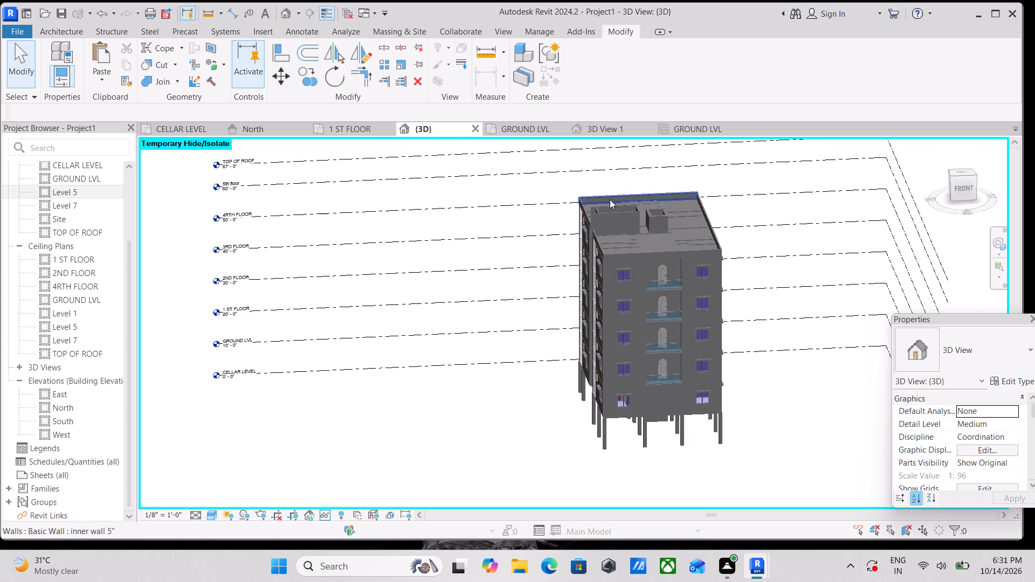
scroll(610, 199, up, 6)
middle_drag(637, 259, 658, 323)
scroll(640, 266, up, 3)
middle_drag(638, 257, 640, 272)
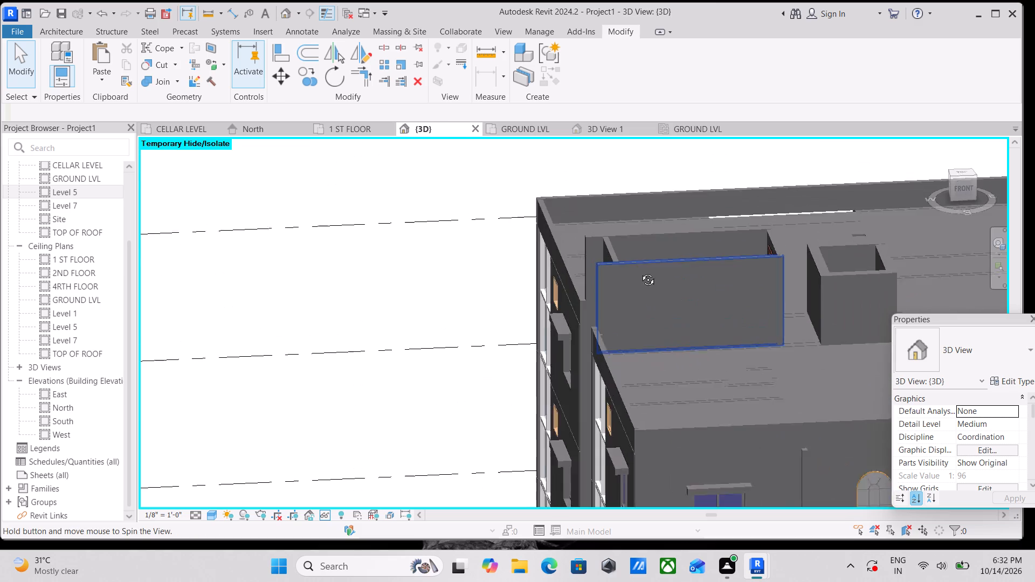
middle_drag(640, 272, 641, 299)
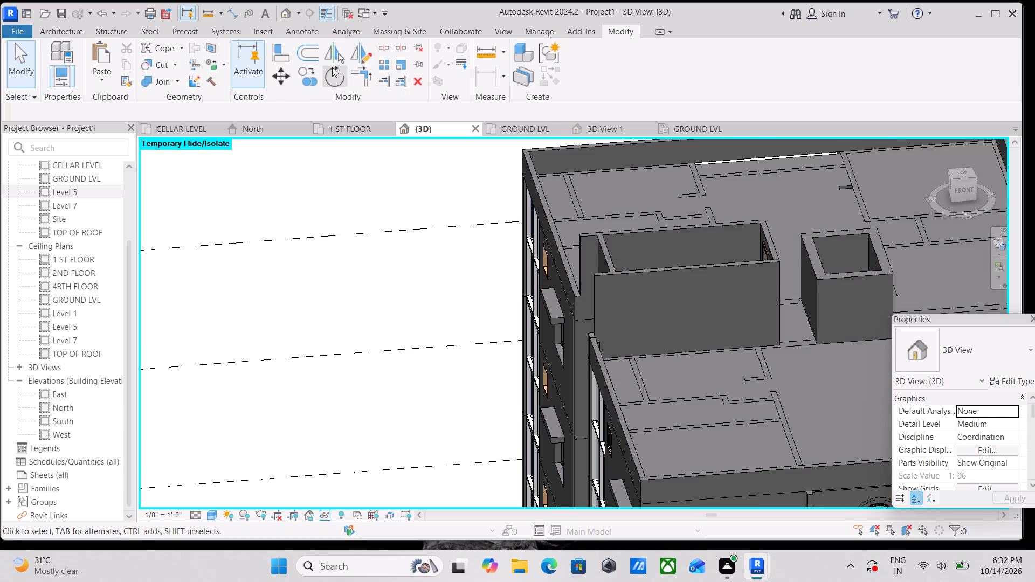
middle_drag(732, 312, 723, 347)
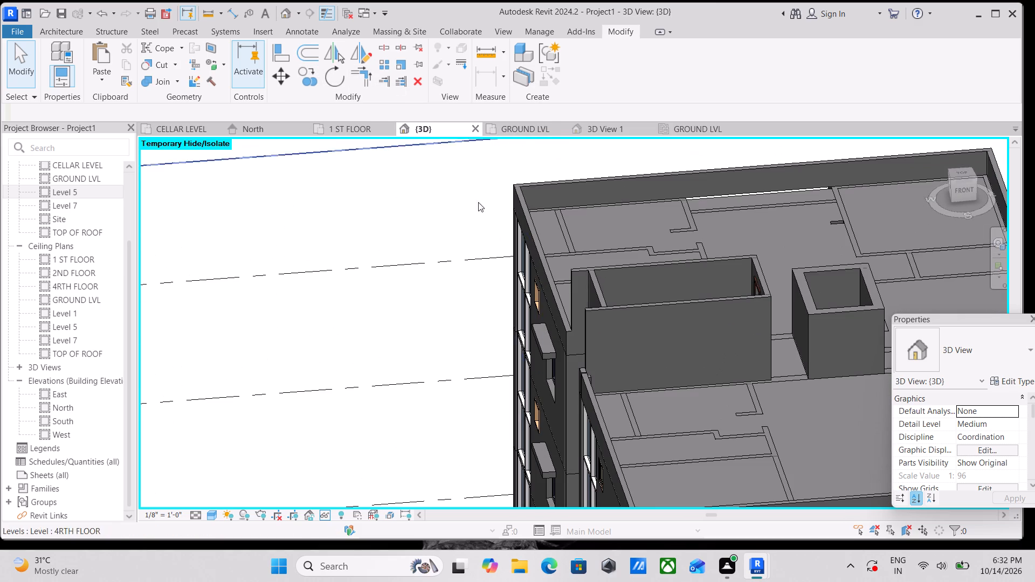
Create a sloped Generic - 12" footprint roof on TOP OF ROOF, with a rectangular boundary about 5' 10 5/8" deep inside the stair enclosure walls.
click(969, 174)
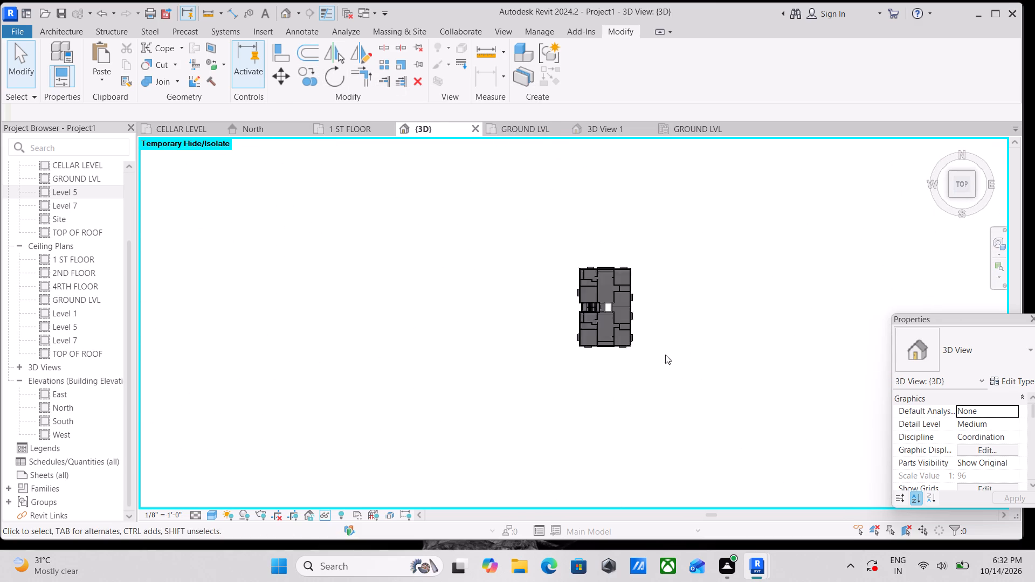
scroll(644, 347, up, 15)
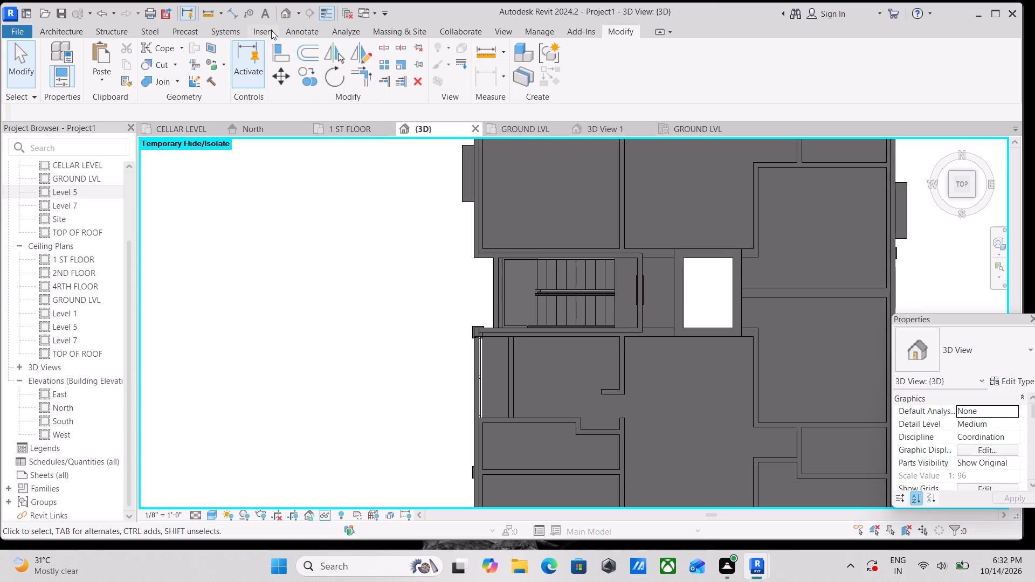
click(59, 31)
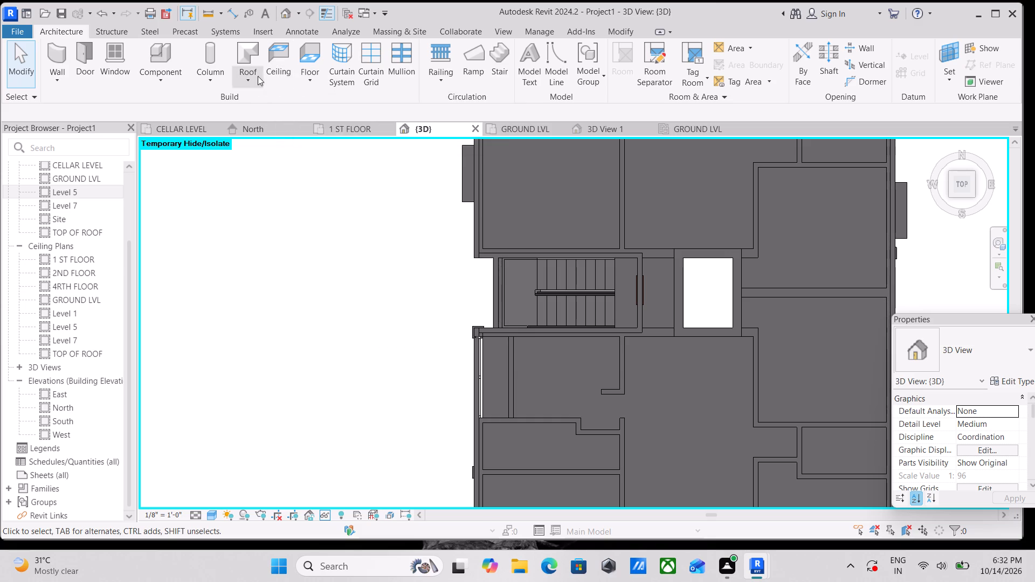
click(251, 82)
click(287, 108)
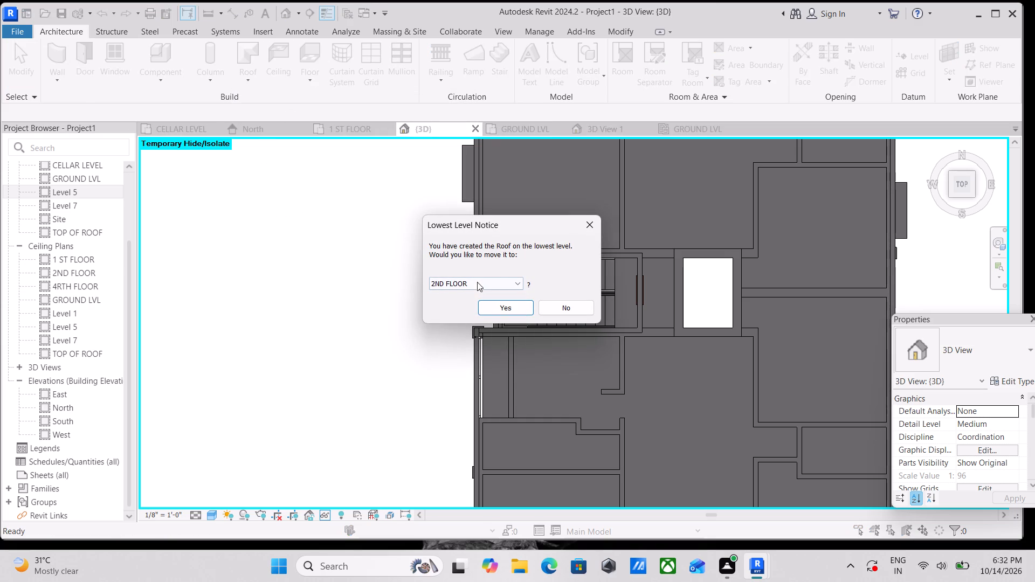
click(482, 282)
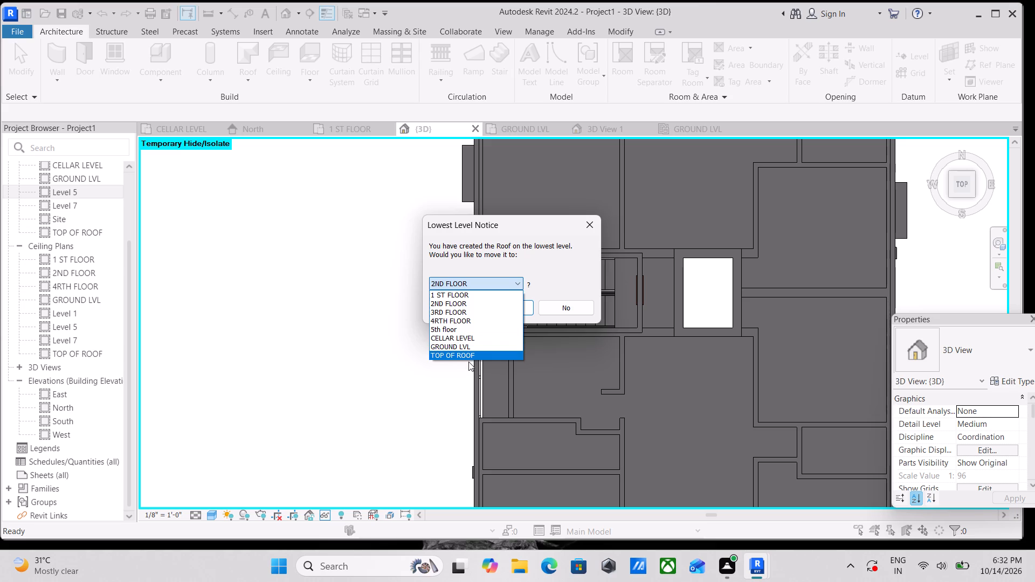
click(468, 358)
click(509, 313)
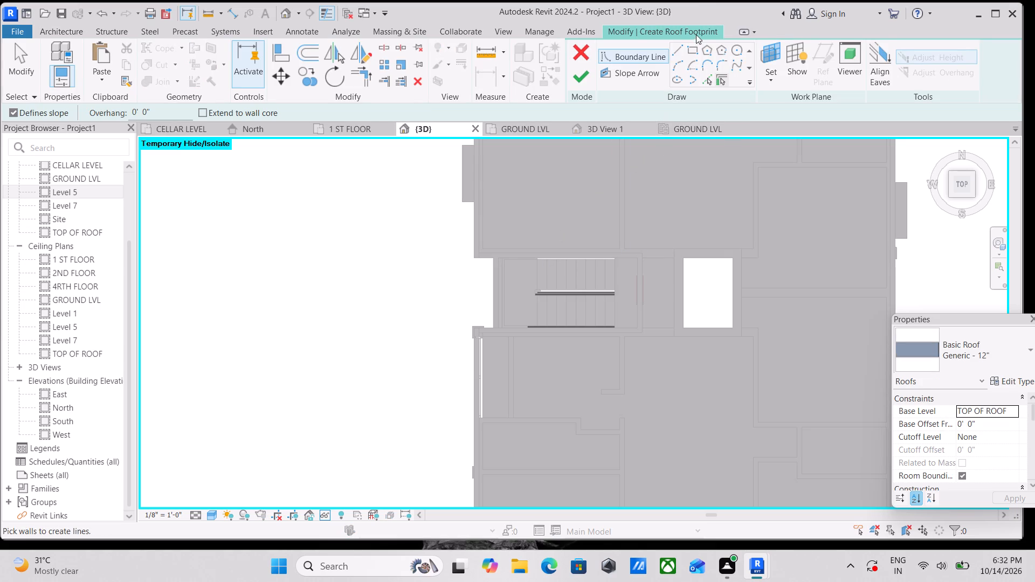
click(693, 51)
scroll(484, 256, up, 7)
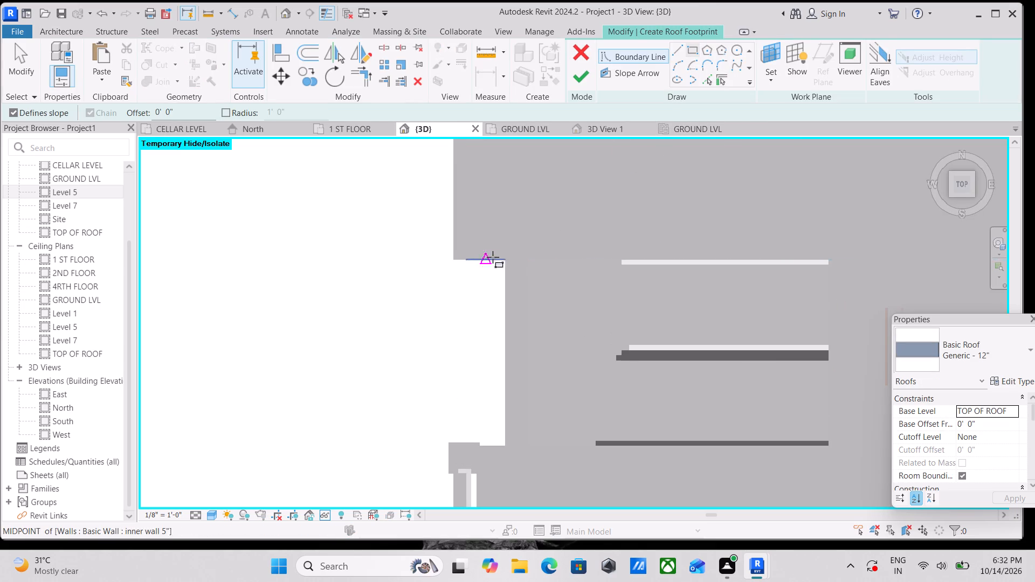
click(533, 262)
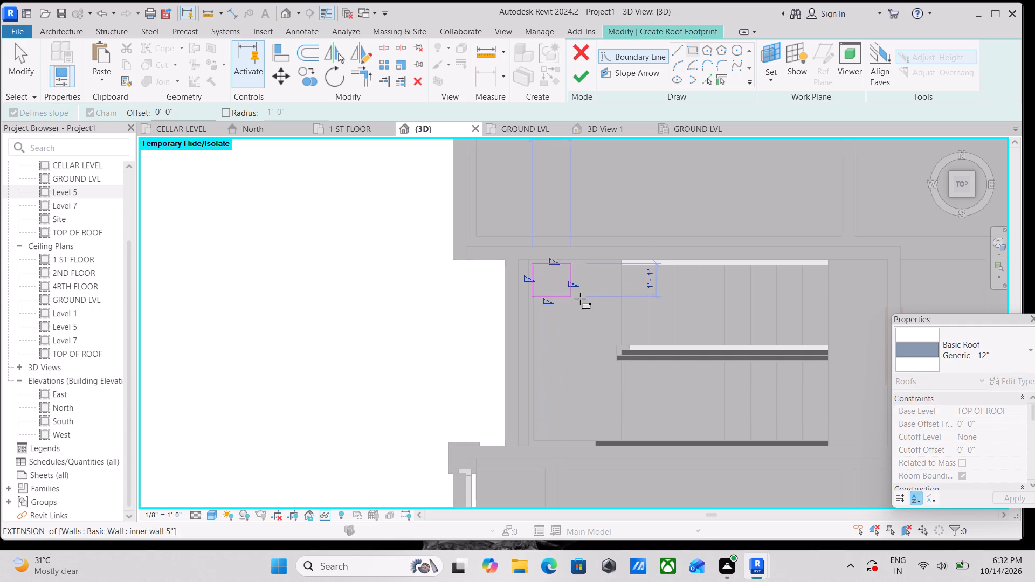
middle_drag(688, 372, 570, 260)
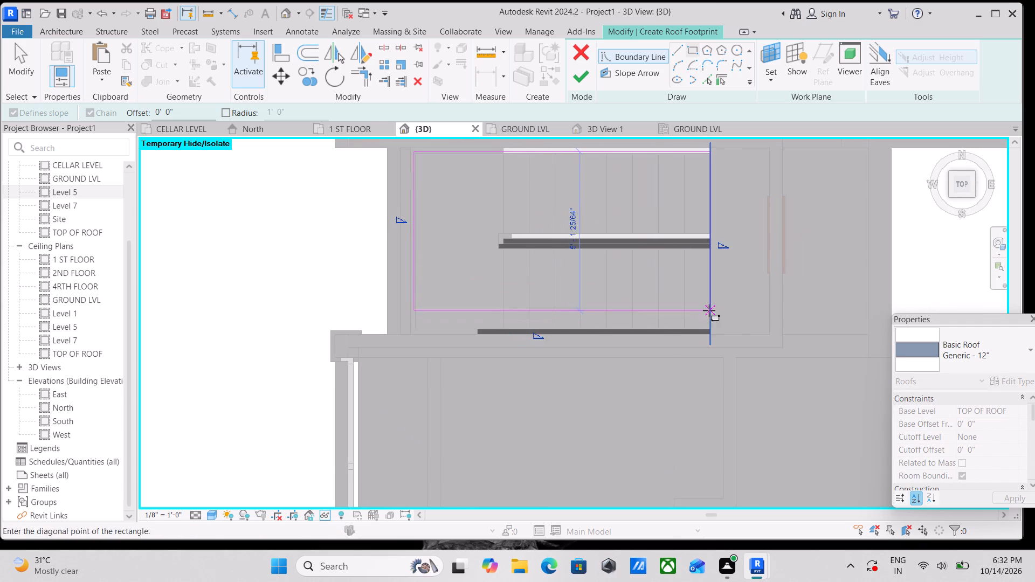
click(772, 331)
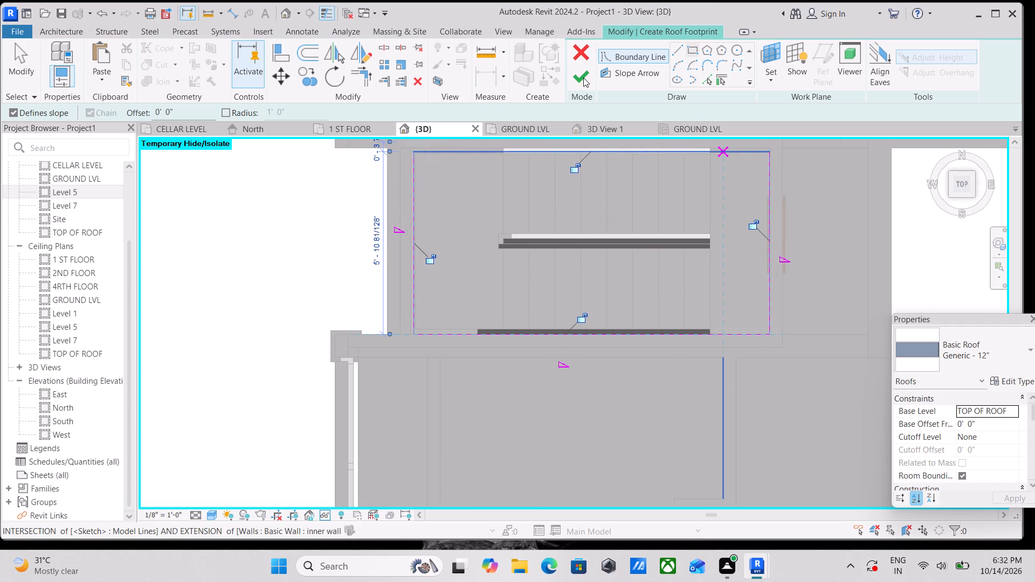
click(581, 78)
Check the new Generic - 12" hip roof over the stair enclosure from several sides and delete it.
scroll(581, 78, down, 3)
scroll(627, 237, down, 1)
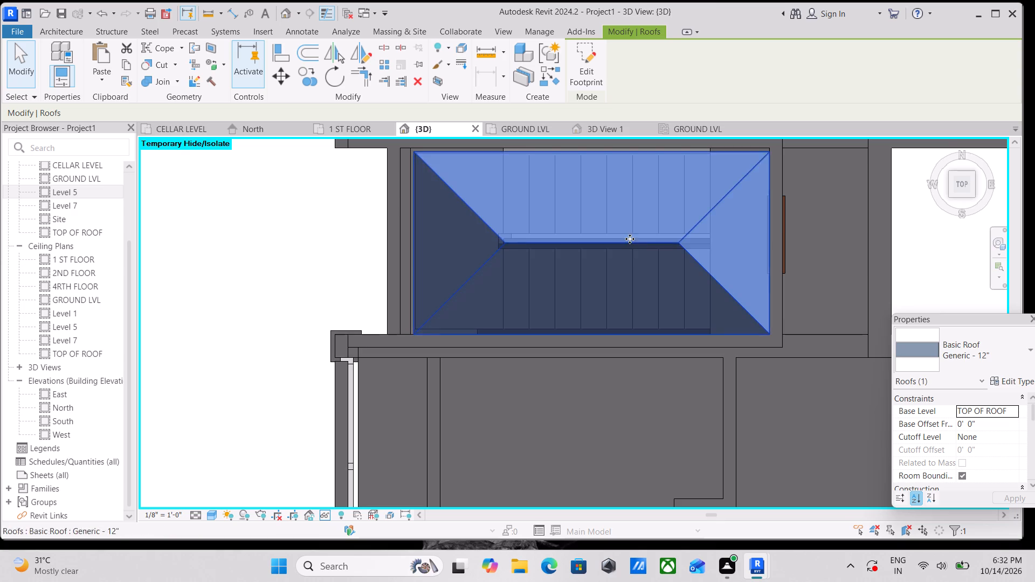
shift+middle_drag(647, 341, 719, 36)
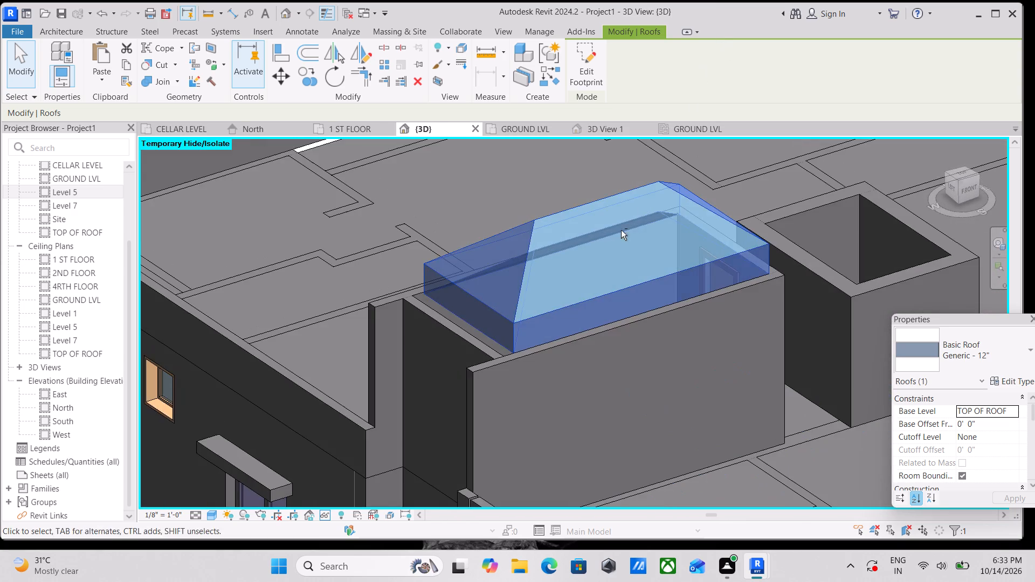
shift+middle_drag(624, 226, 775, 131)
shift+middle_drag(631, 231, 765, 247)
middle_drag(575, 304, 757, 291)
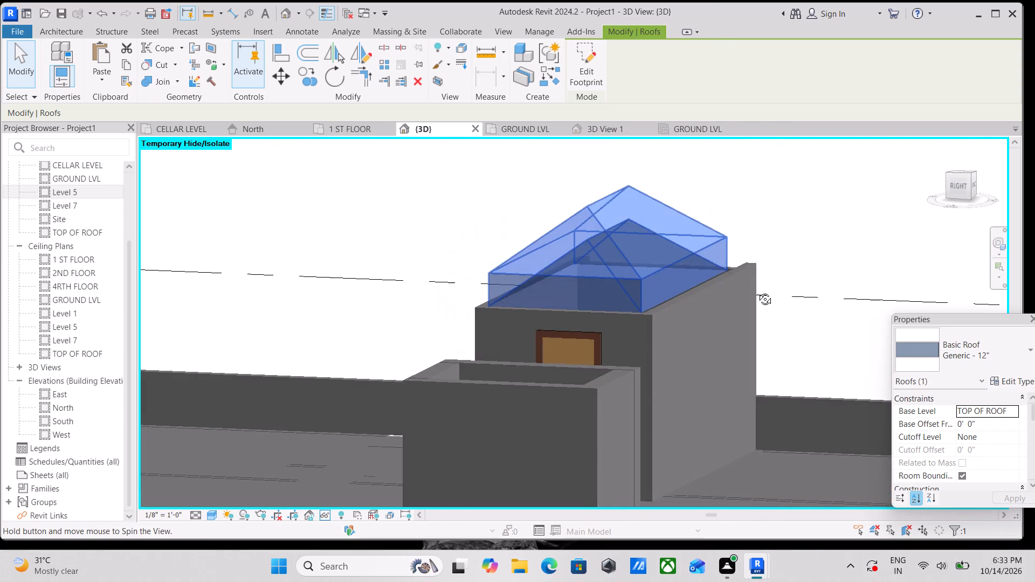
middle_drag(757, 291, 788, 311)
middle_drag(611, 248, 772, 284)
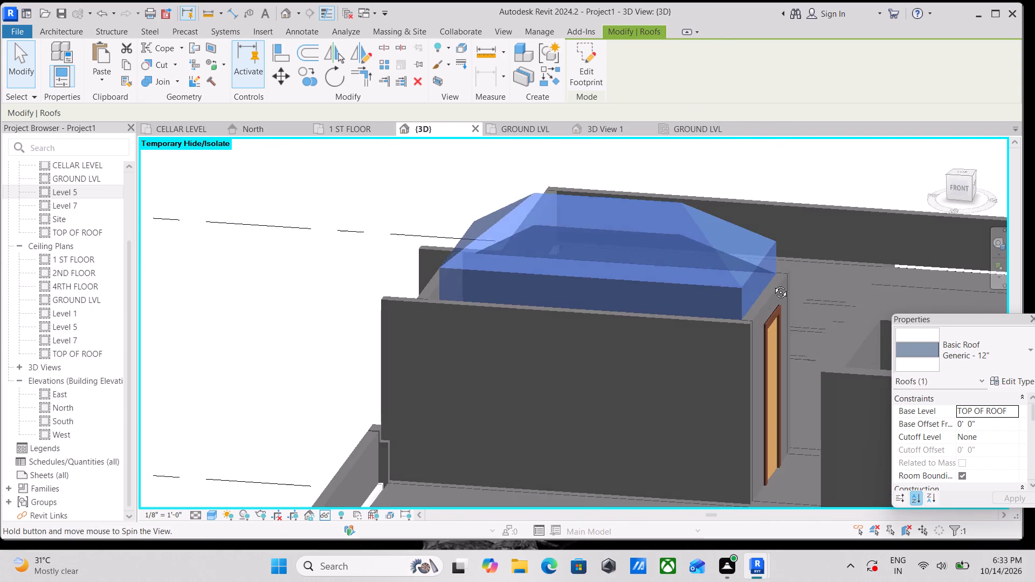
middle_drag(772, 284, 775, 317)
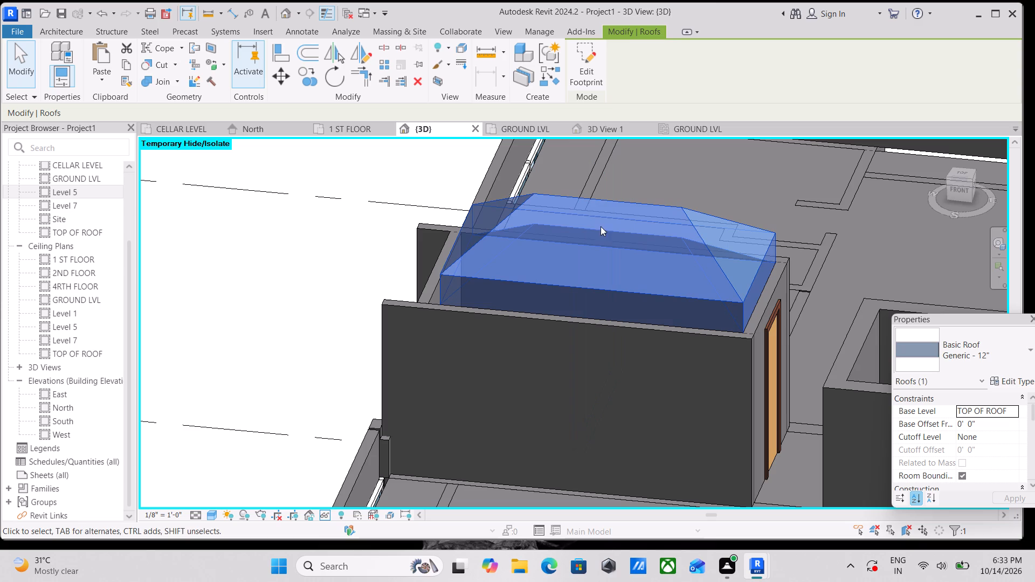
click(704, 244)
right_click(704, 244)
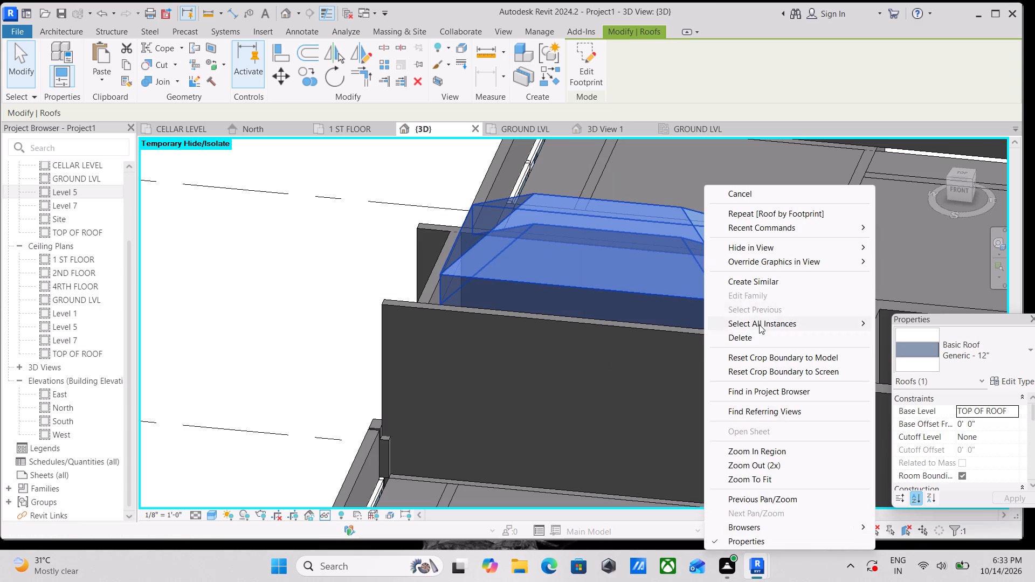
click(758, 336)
Create a sloped Generic - 12" footprint roof on TOP OF ROOF, with a rectangular boundary about 6' 5" deep over the stair enclosure.
scroll(657, 234, down, 2)
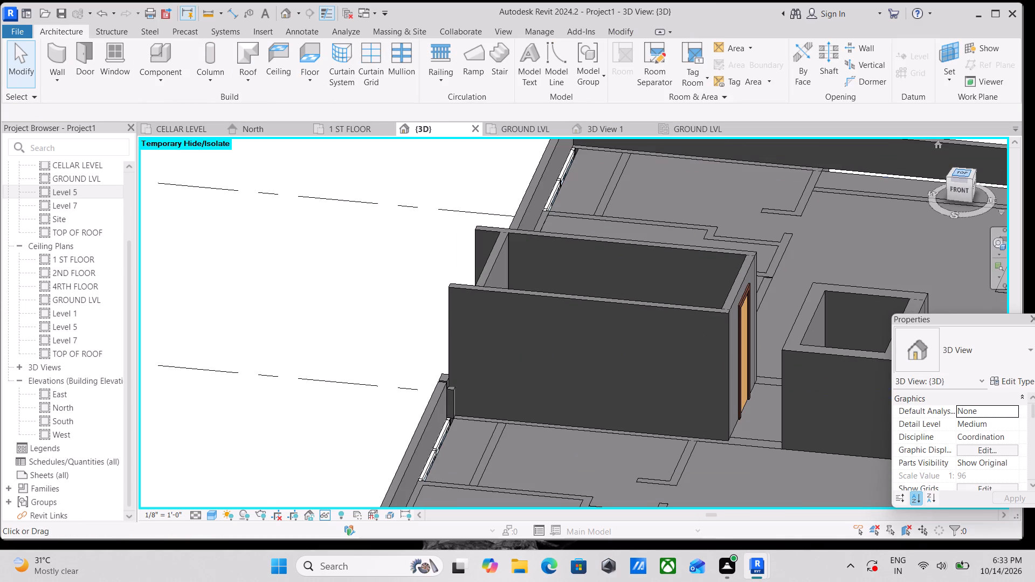
click(960, 170)
scroll(470, 376, up, 3)
scroll(571, 344, up, 7)
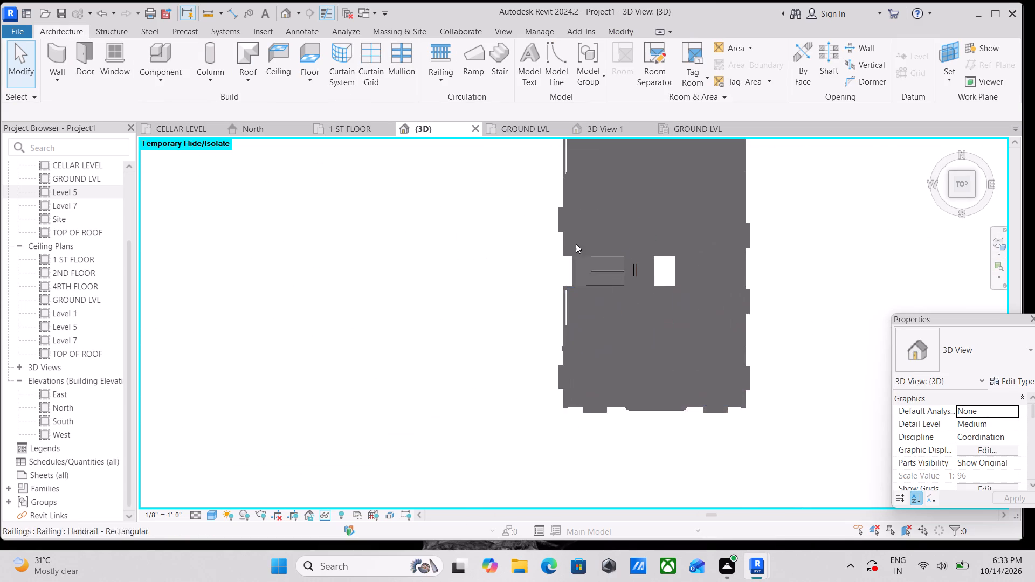
click(245, 74)
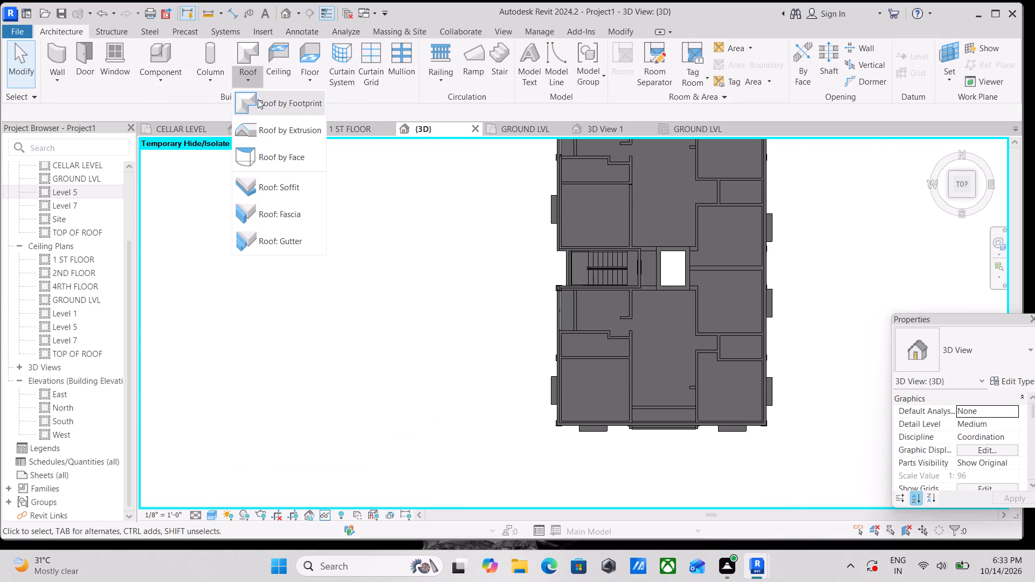
click(288, 104)
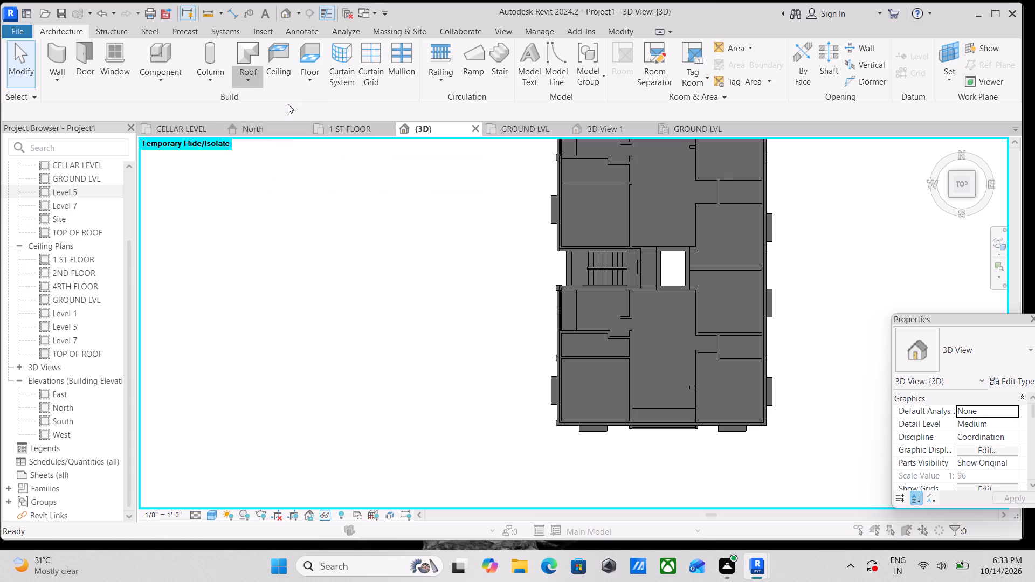
click(479, 278)
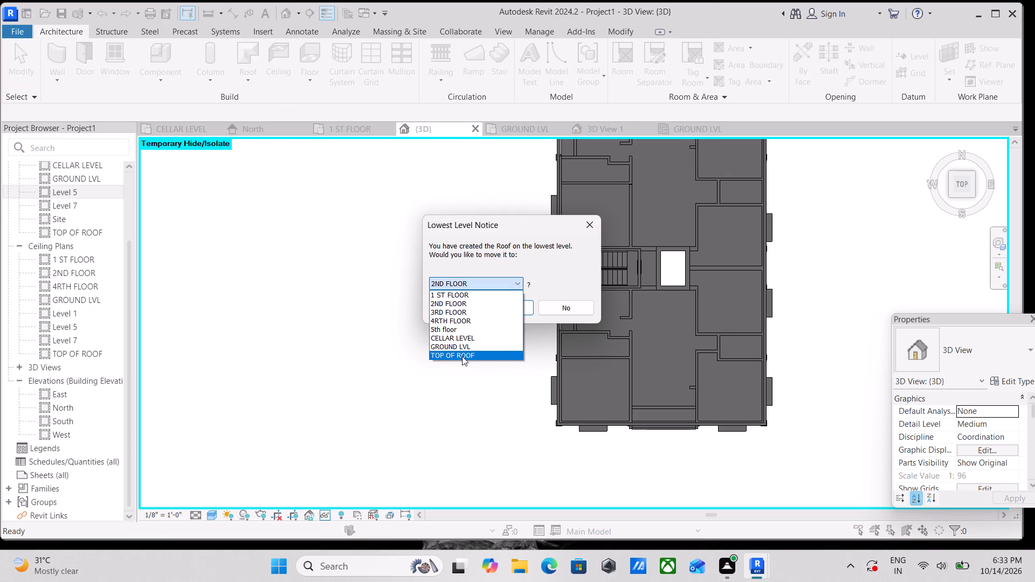
click(463, 355)
click(505, 307)
scroll(619, 256, up, 2)
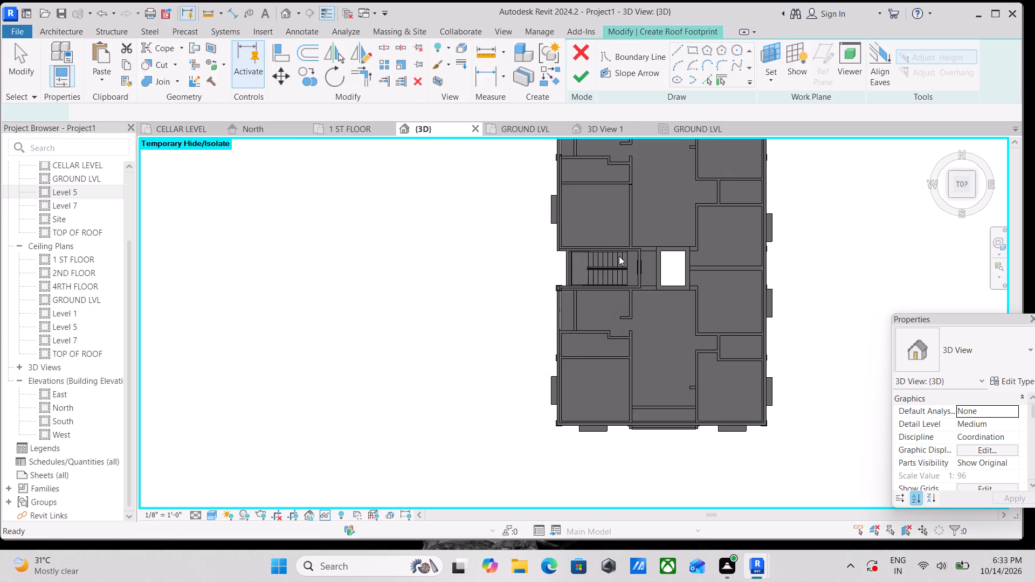
scroll(619, 256, up, 10)
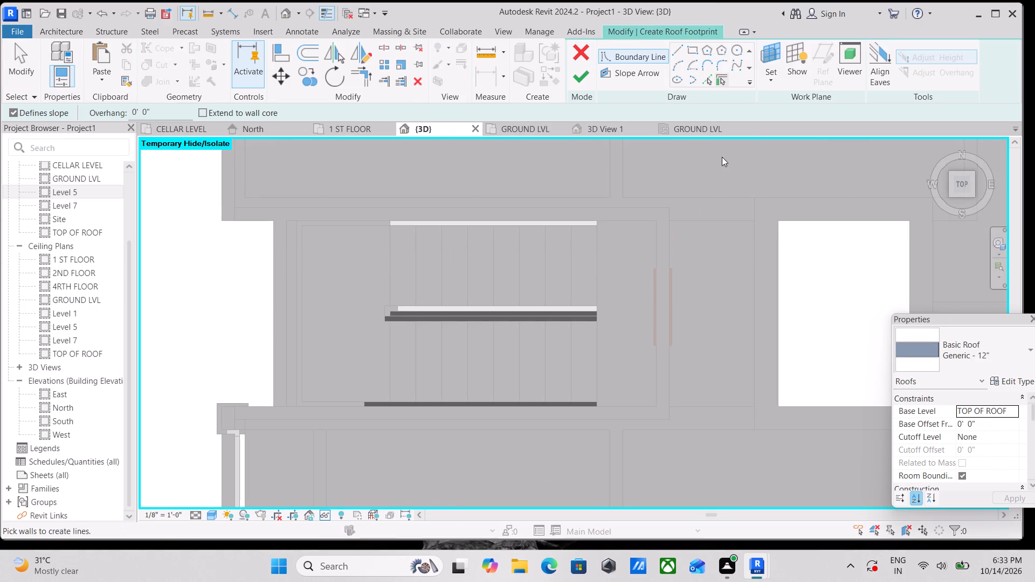
click(687, 50)
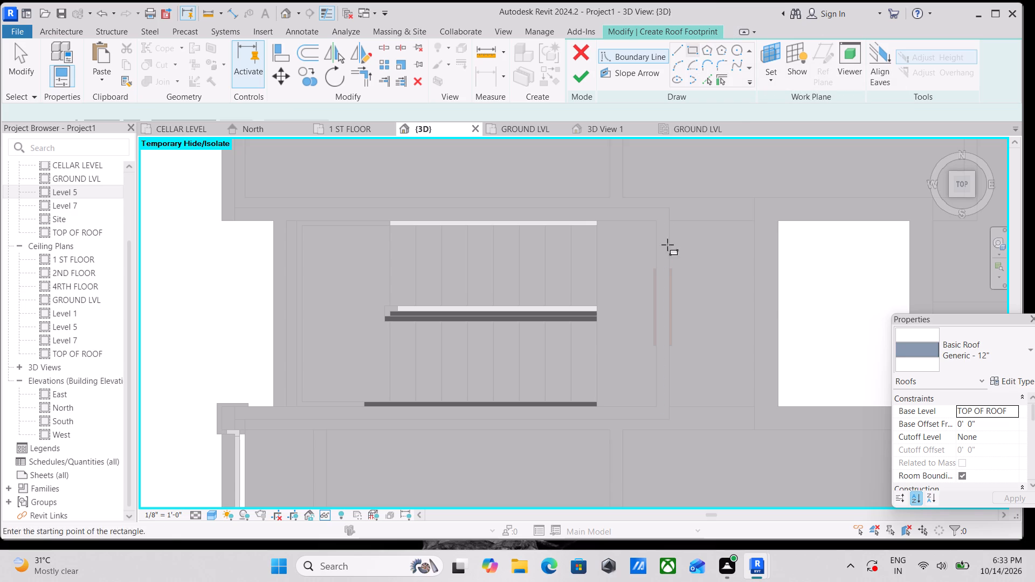
click(671, 211)
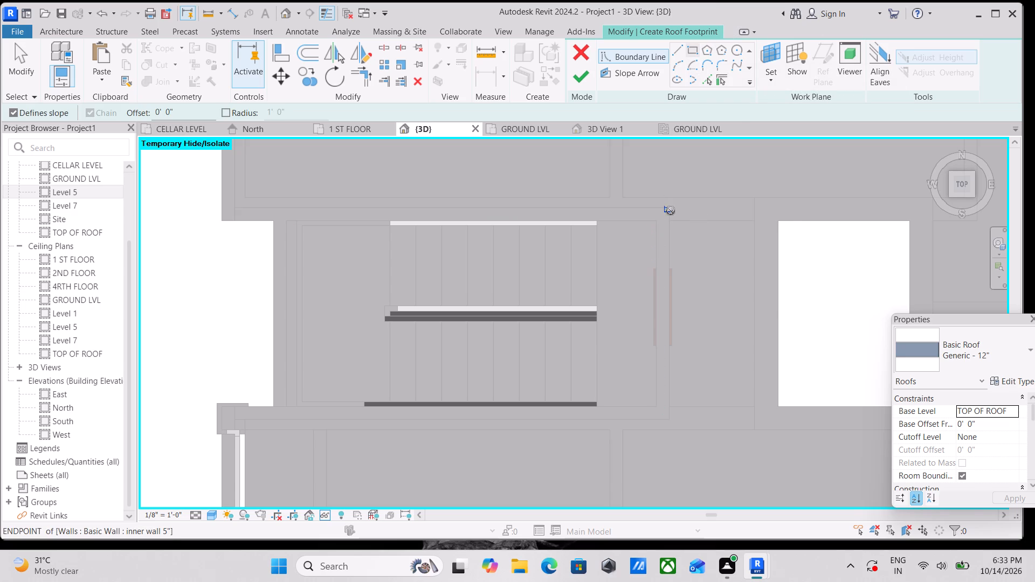
middle_drag(507, 286, 590, 232)
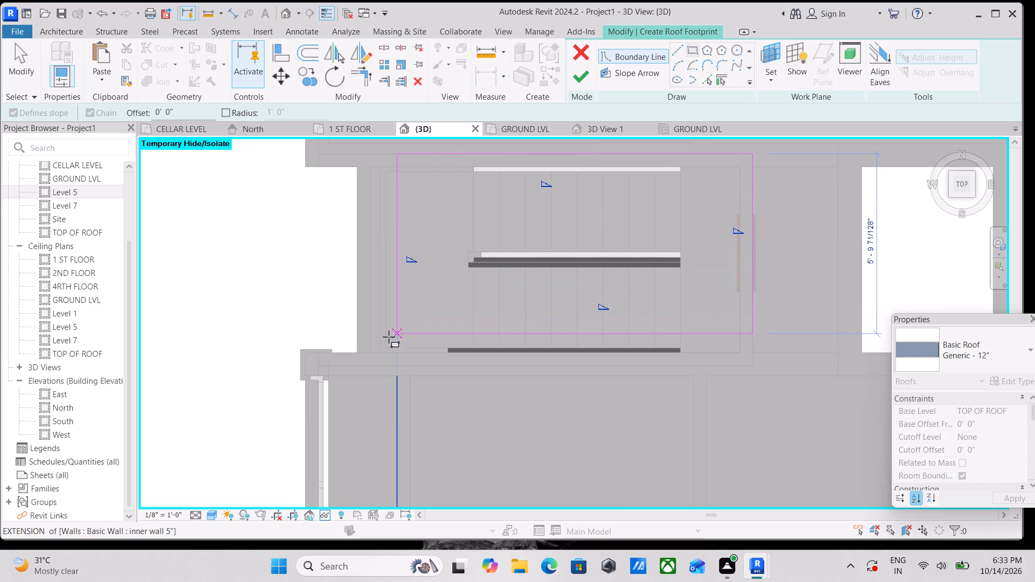
click(370, 351)
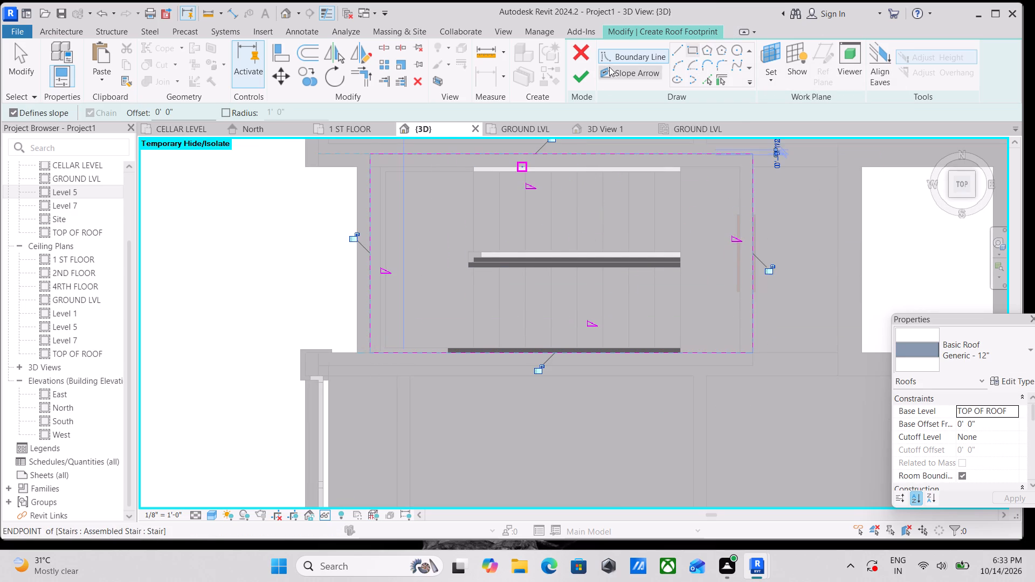
click(584, 77)
Edit the stair enclosure roof's footprint and move its west boundary line out to the end wall's outer face.
scroll(584, 77, down, 4)
scroll(653, 330, down, 2)
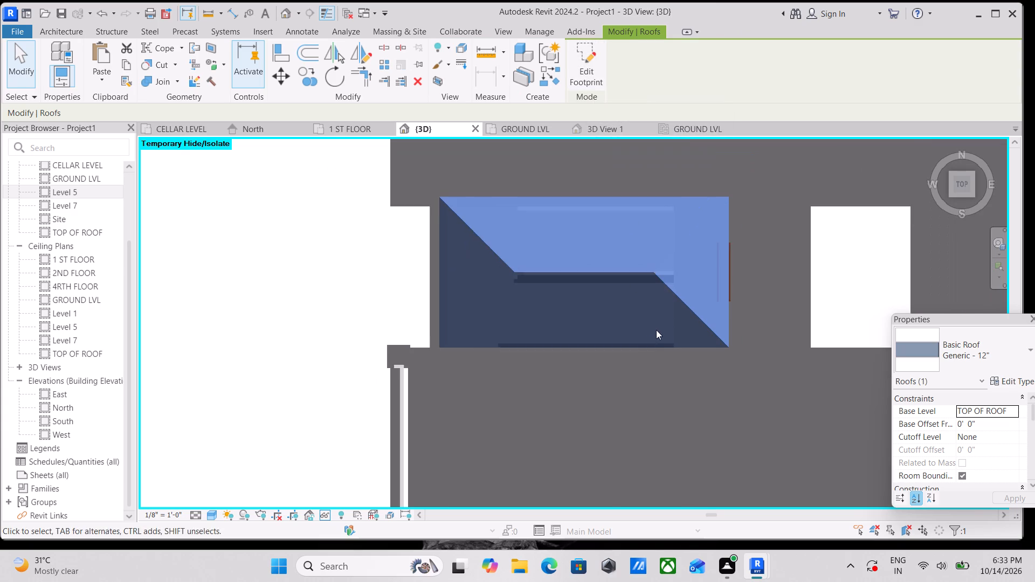
scroll(662, 324, down, 1)
shift+middle_drag(665, 348, 678, 96)
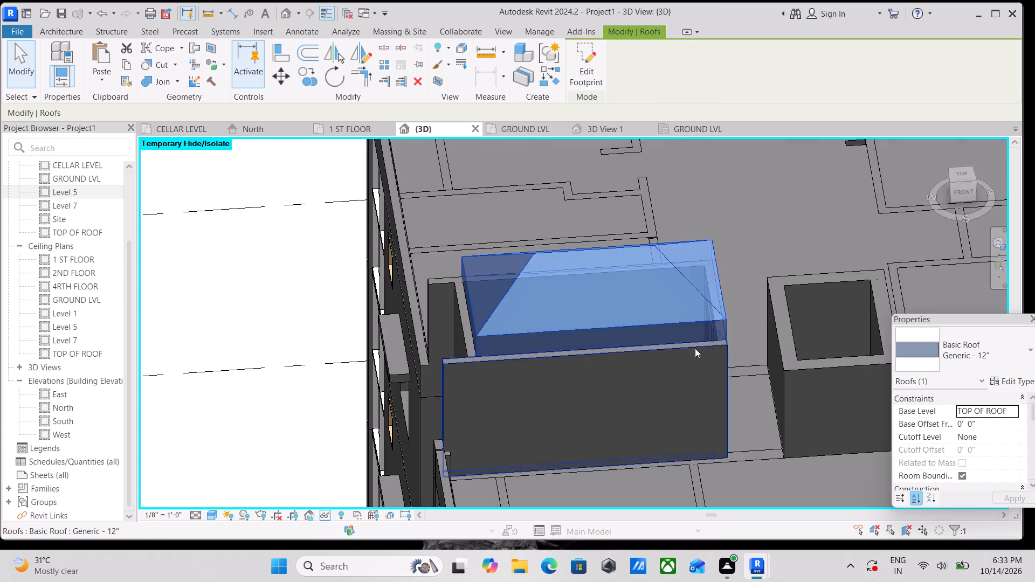
shift+middle_drag(696, 334, 781, 212)
middle_drag(678, 308, 538, 441)
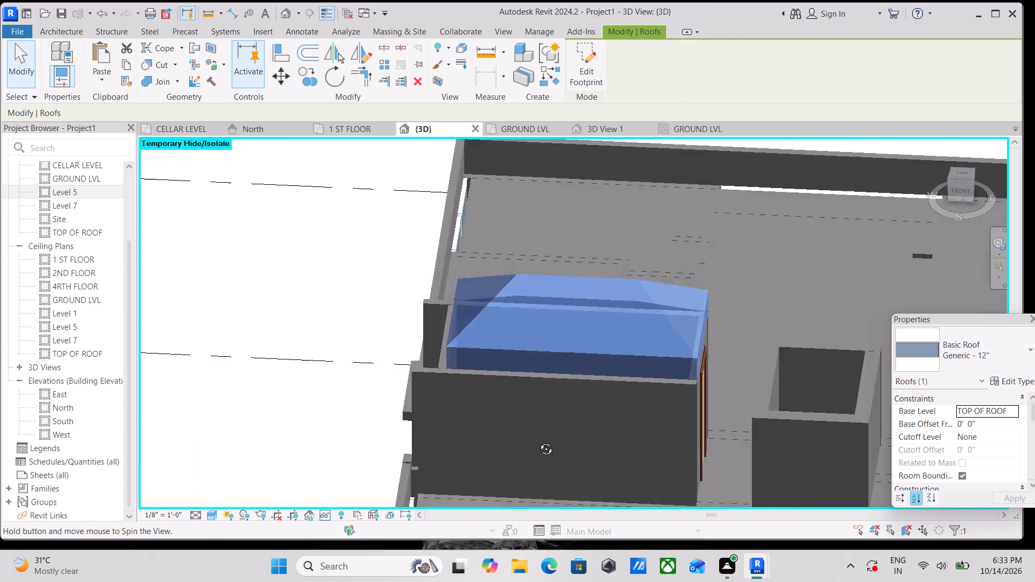
middle_drag(538, 441, 506, 469)
scroll(654, 353, up, 1)
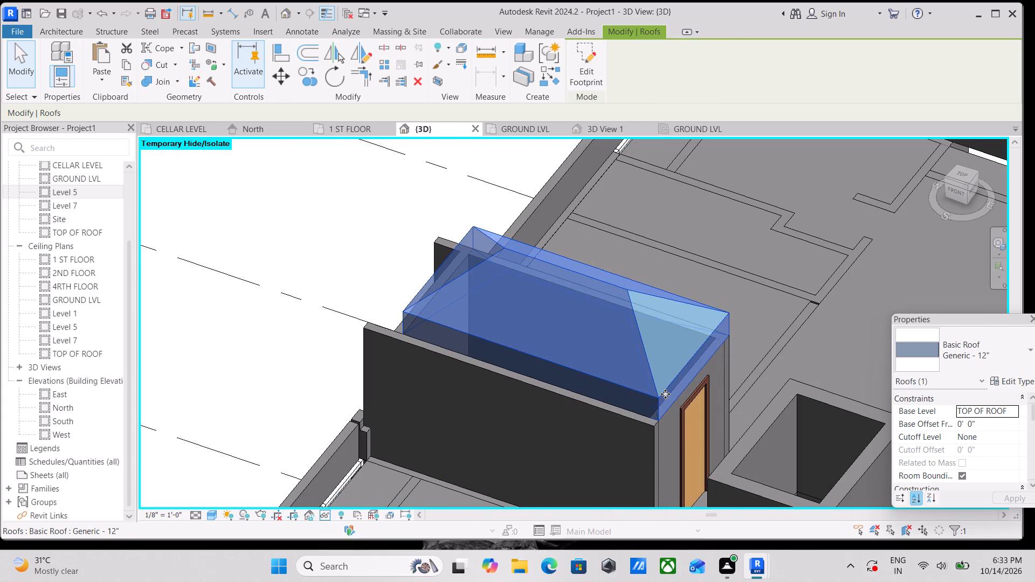
click(665, 394)
click(589, 75)
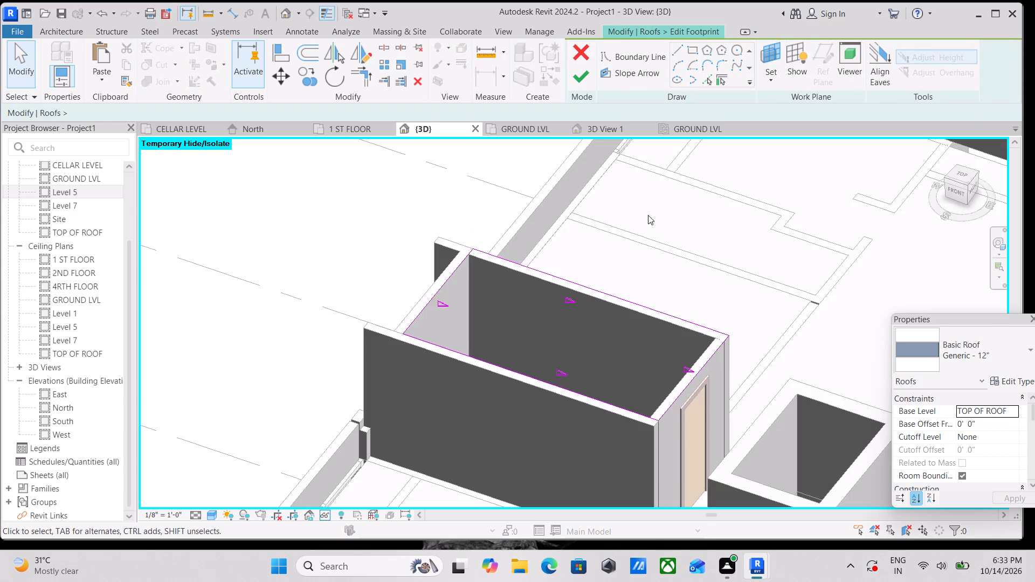
click(964, 178)
scroll(578, 447, up, 1)
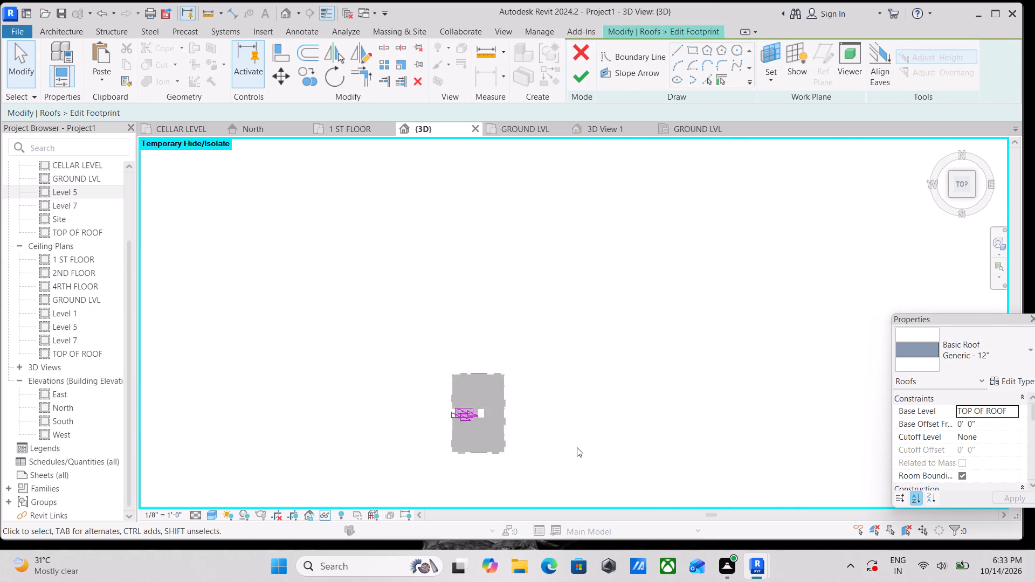
scroll(577, 447, up, 3)
scroll(578, 310, up, 13)
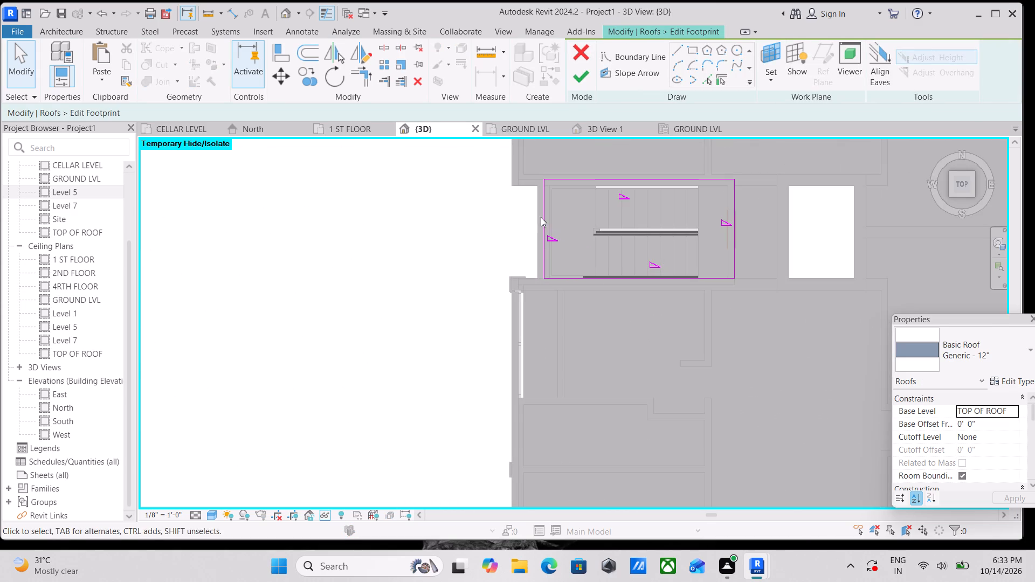
click(541, 213)
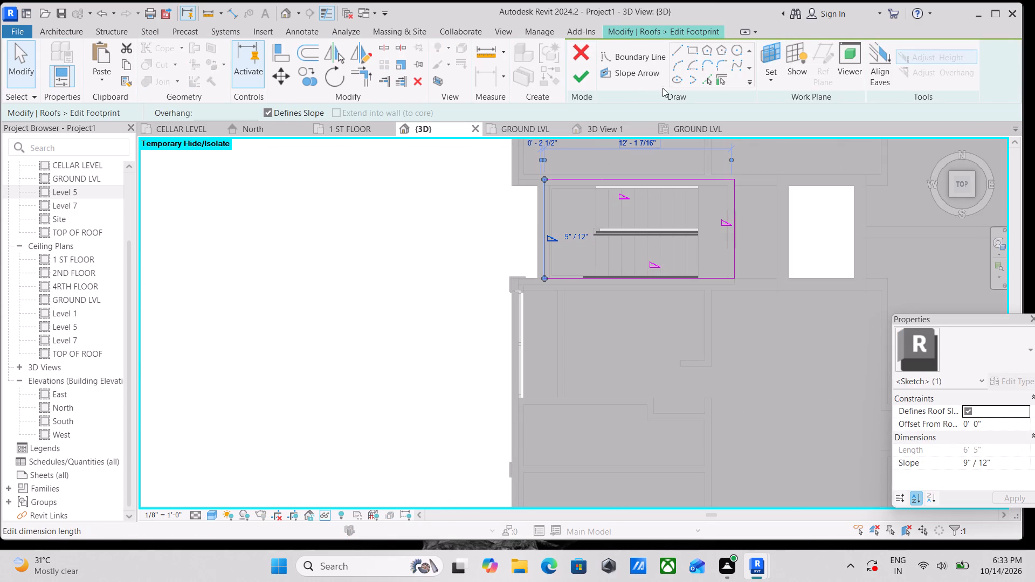
click(277, 75)
scroll(510, 253, up, 4)
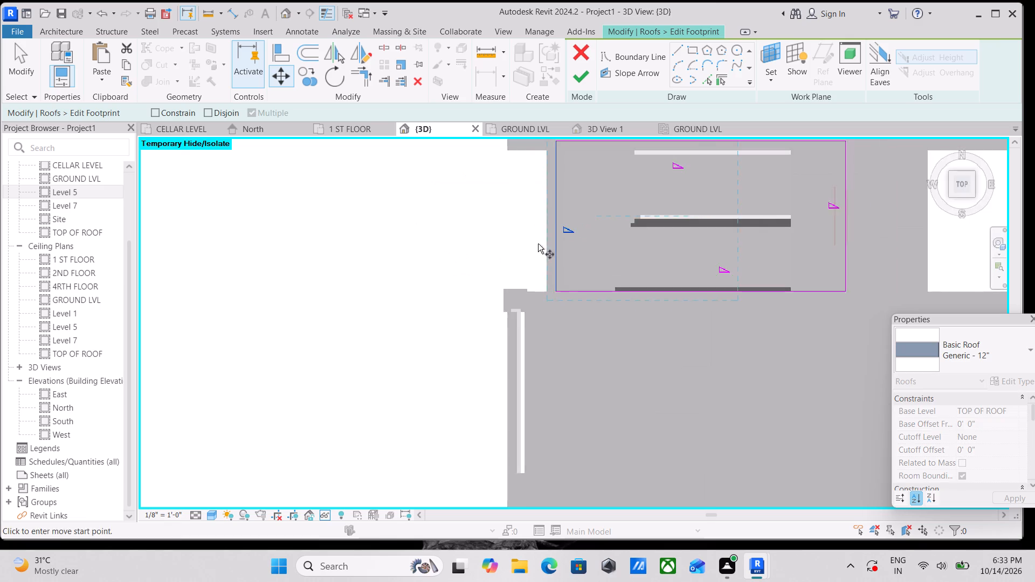
scroll(538, 244, up, 2)
click(564, 213)
click(548, 207)
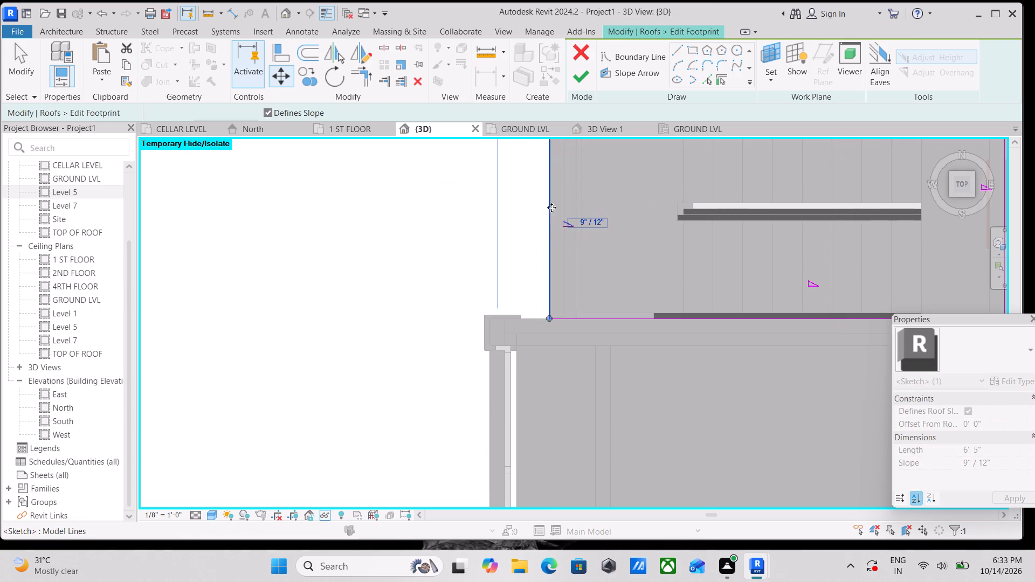
scroll(597, 216, down, 3)
middle_drag(597, 217, 561, 216)
scroll(648, 280, up, 3)
Move the footprint's south boundary line out to the wall's outer face and finish the roof without attaching walls.
click(653, 282)
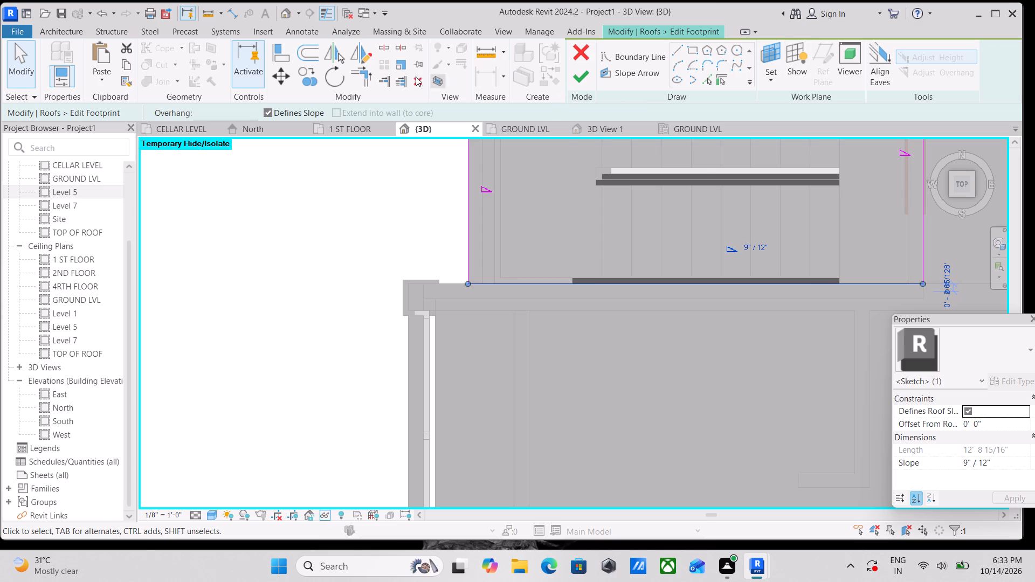
click(277, 81)
scroll(723, 288, up, 3)
click(724, 282)
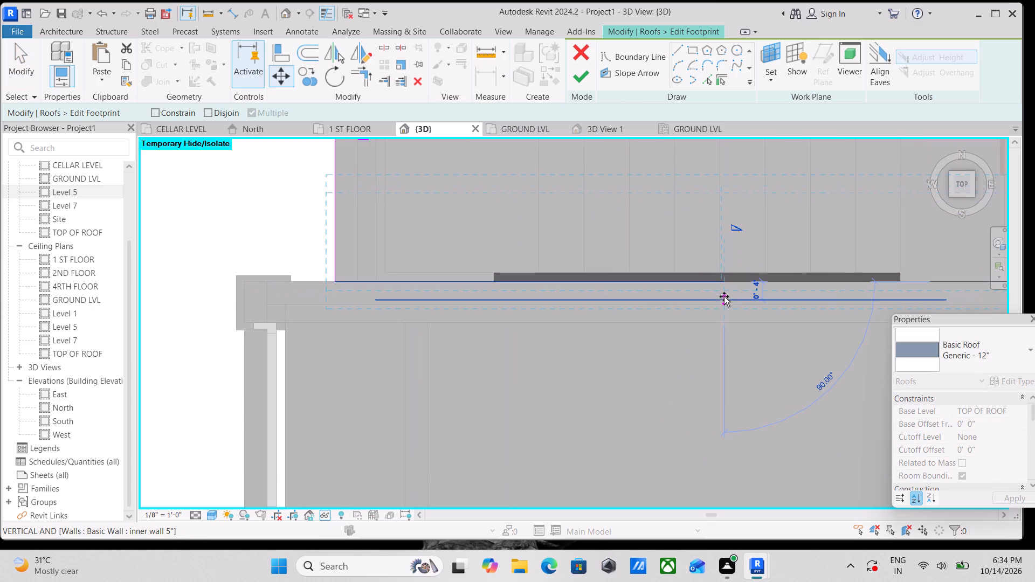
click(724, 306)
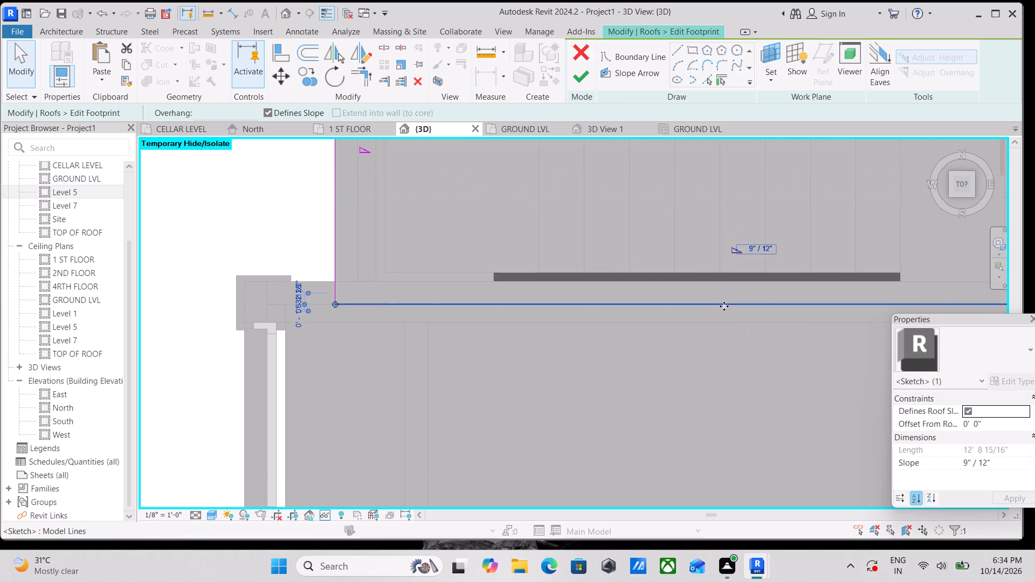
scroll(724, 306, down, 3)
click(578, 74)
scroll(582, 82, down, 2)
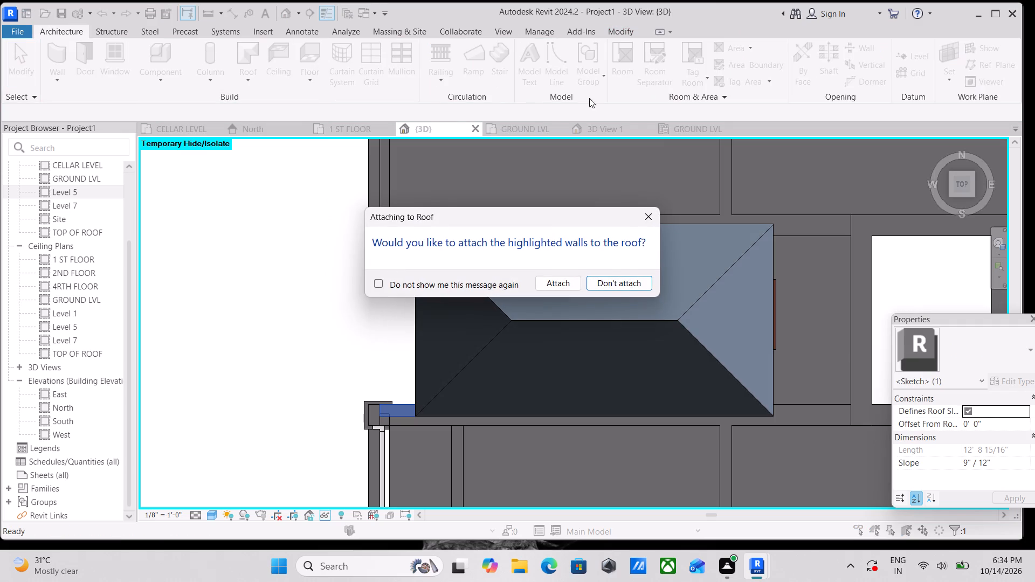
click(652, 216)
Examine how the hip roof sits on the stair enclosure walls from several sides.
scroll(652, 216, down, 3)
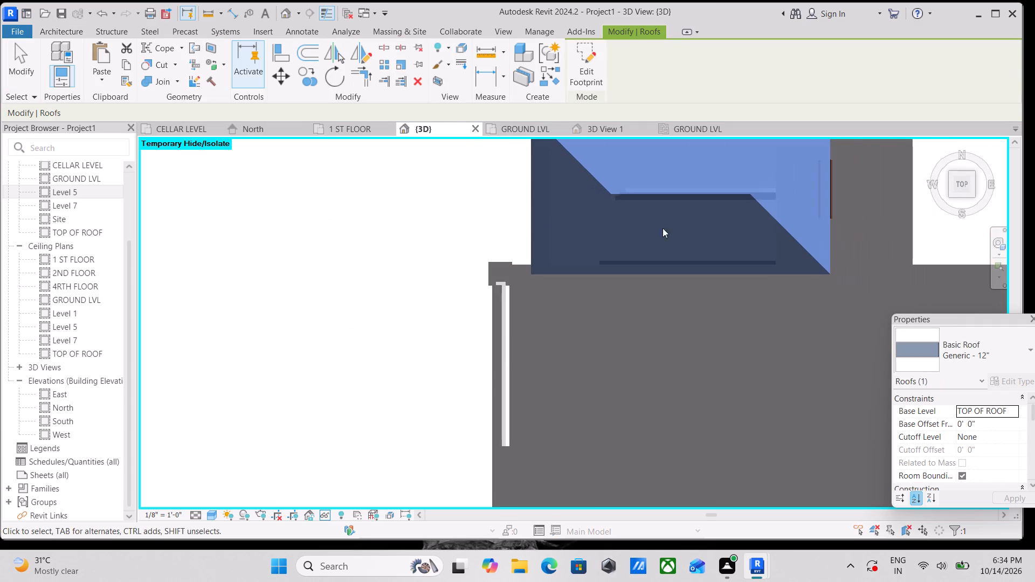
scroll(685, 253, down, 2)
shift+middle_drag(668, 281, 797, 119)
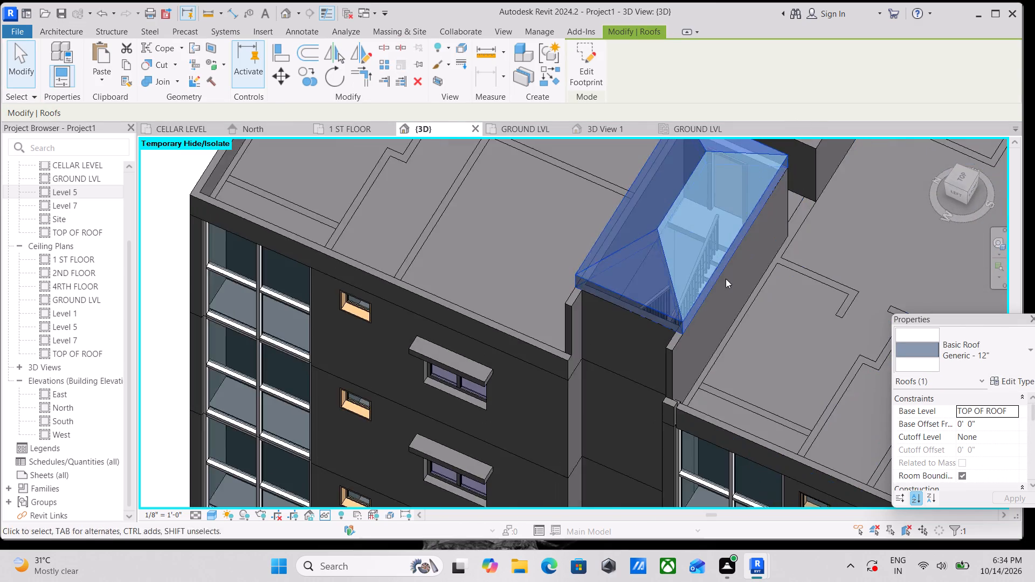
shift+middle_drag(726, 279, 786, 100)
middle_drag(741, 264, 867, 194)
middle_drag(698, 281, 700, 281)
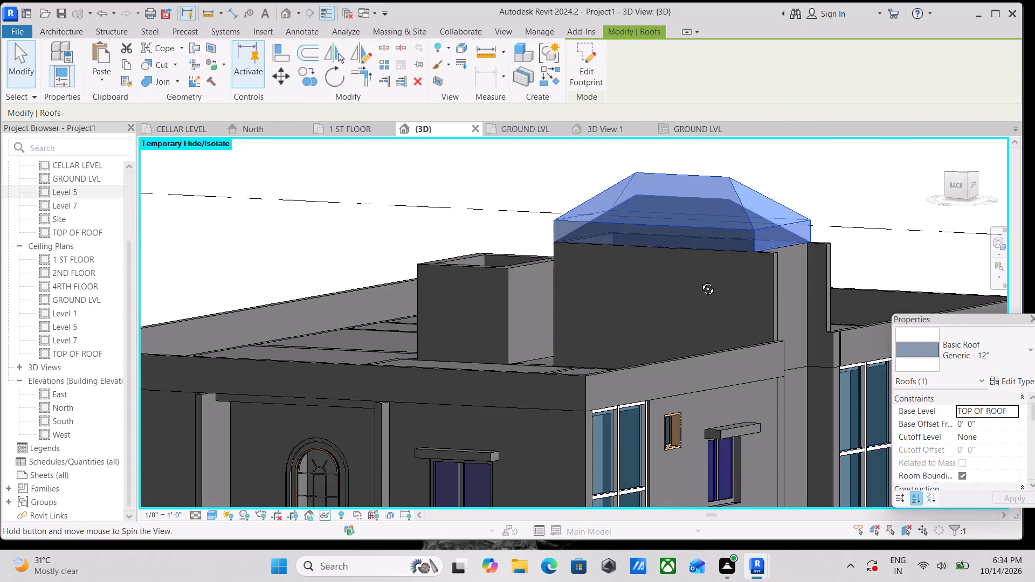
middle_drag(700, 281, 874, 248)
middle_drag(675, 290, 751, 344)
shift+middle_drag(751, 344, 639, 304)
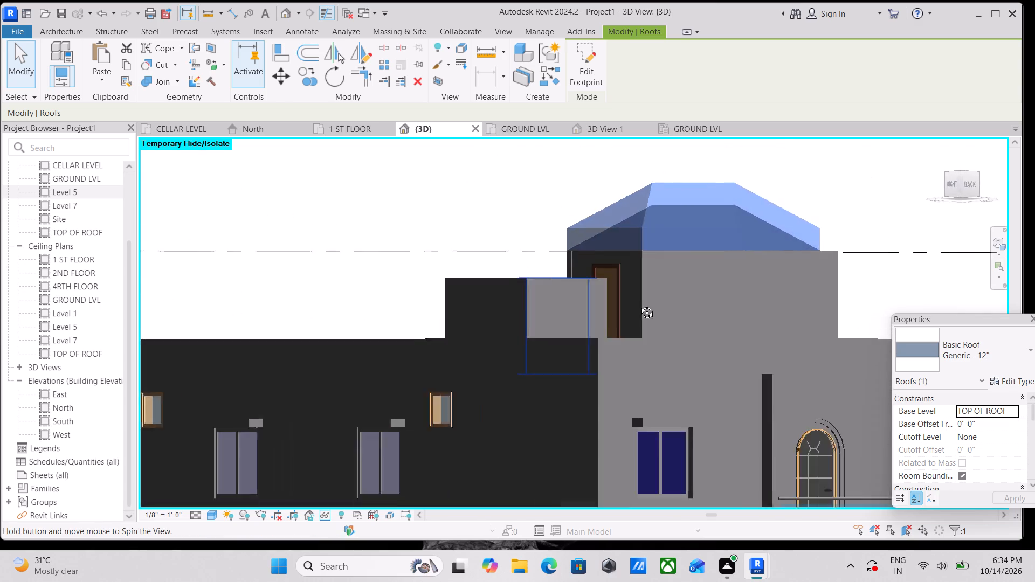
shift+middle_drag(639, 304, 562, 329)
scroll(647, 257, down, 2)
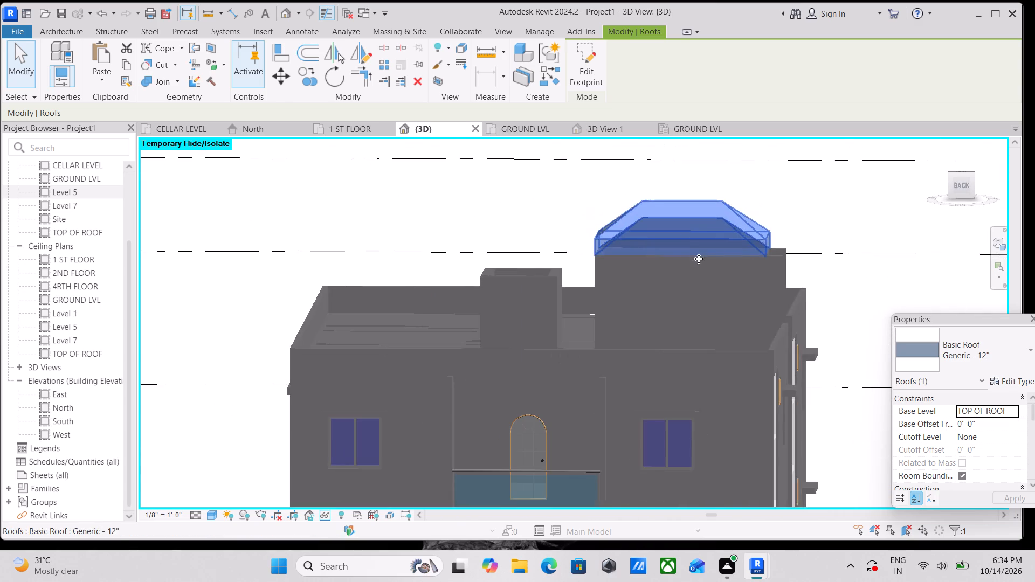
scroll(705, 258, down, 7)
Inspect the stair enclosure roof against the levels in the straight back view and at an angle beside the neighbouring shaft.
click(965, 185)
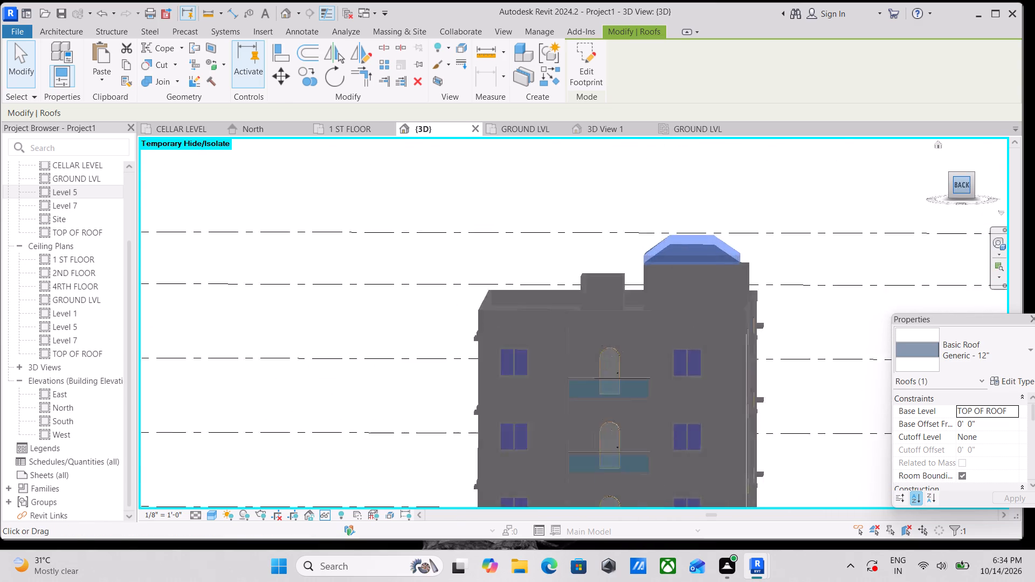
scroll(877, 226, down, 4)
scroll(795, 260, down, 7)
scroll(756, 317, down, 2)
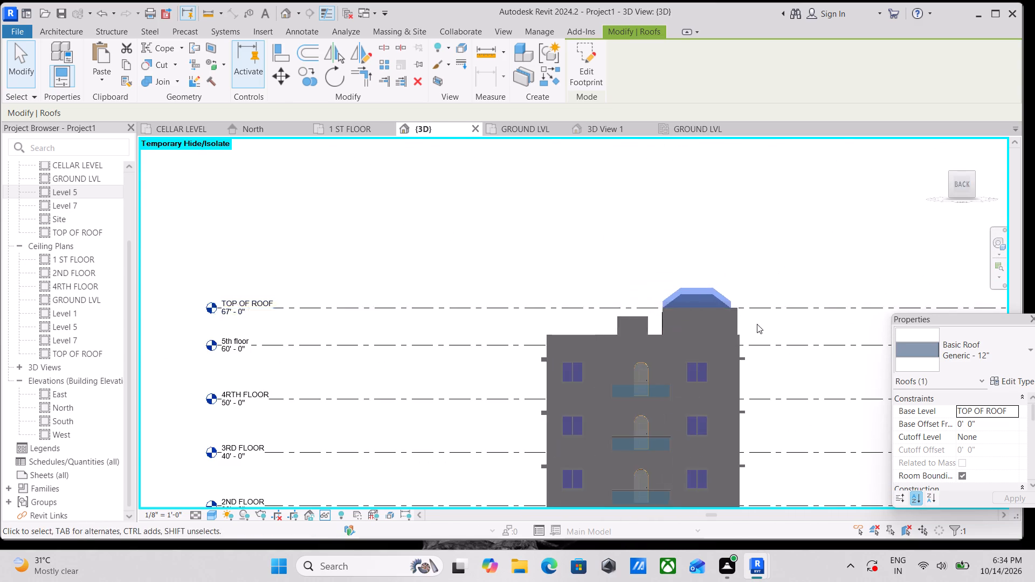
scroll(757, 324, down, 6)
middle_drag(770, 335, 665, 332)
scroll(650, 328, up, 12)
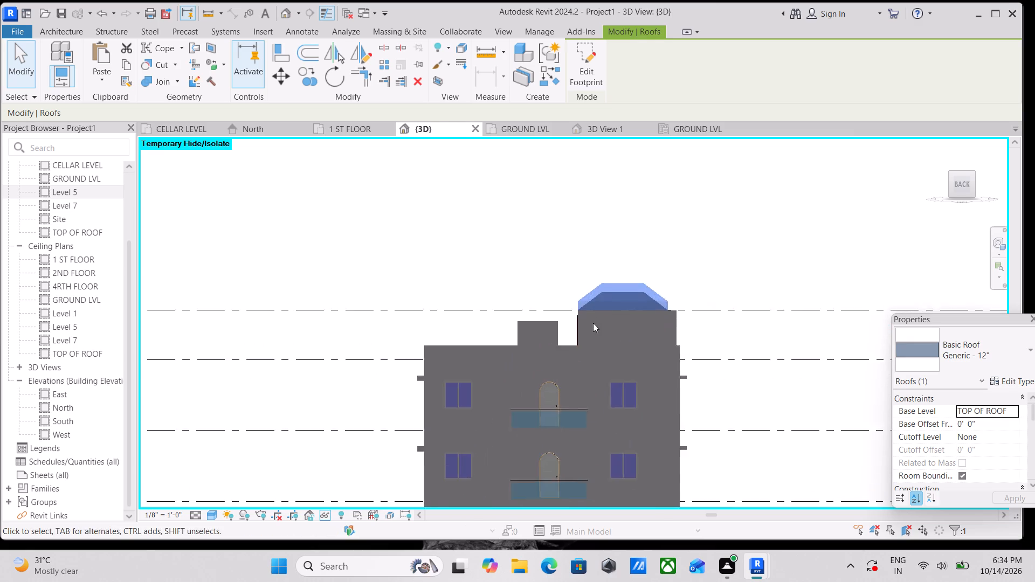
scroll(593, 323, up, 2)
shift+middle_drag(530, 319, 740, 432)
shift+middle_drag(661, 432, 736, 391)
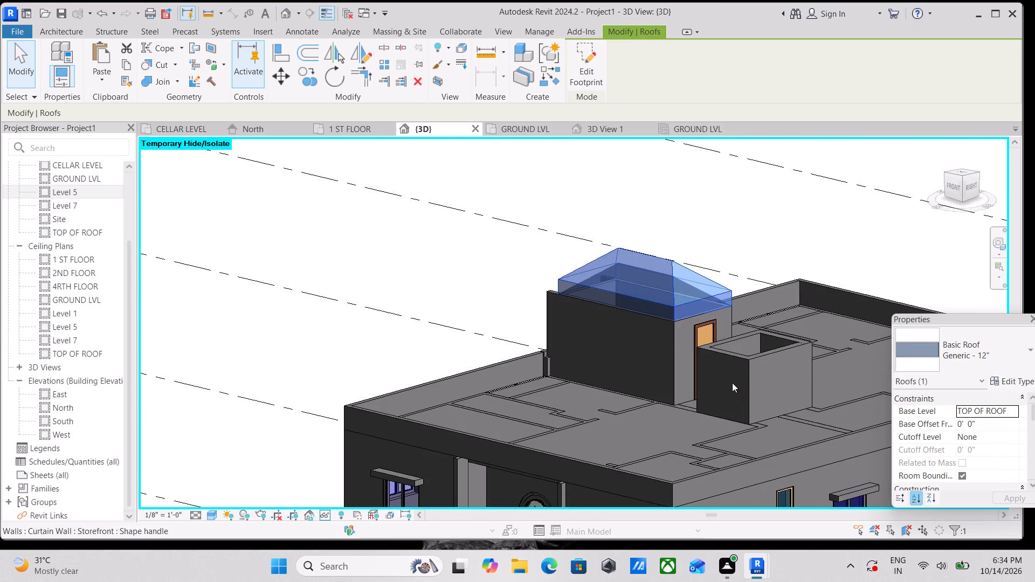
scroll(674, 338, up, 3)
key(Escape)
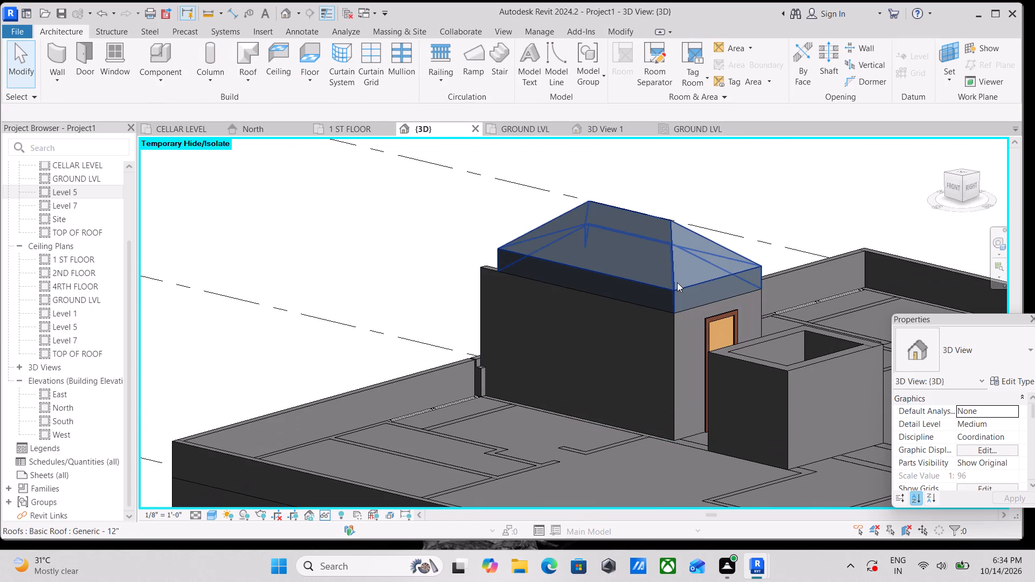
Examine the stair enclosure's hip roof and the building's upper storeys from all sides.
click(670, 295)
scroll(670, 295, down, 2)
key(Escape)
scroll(670, 295, down, 3)
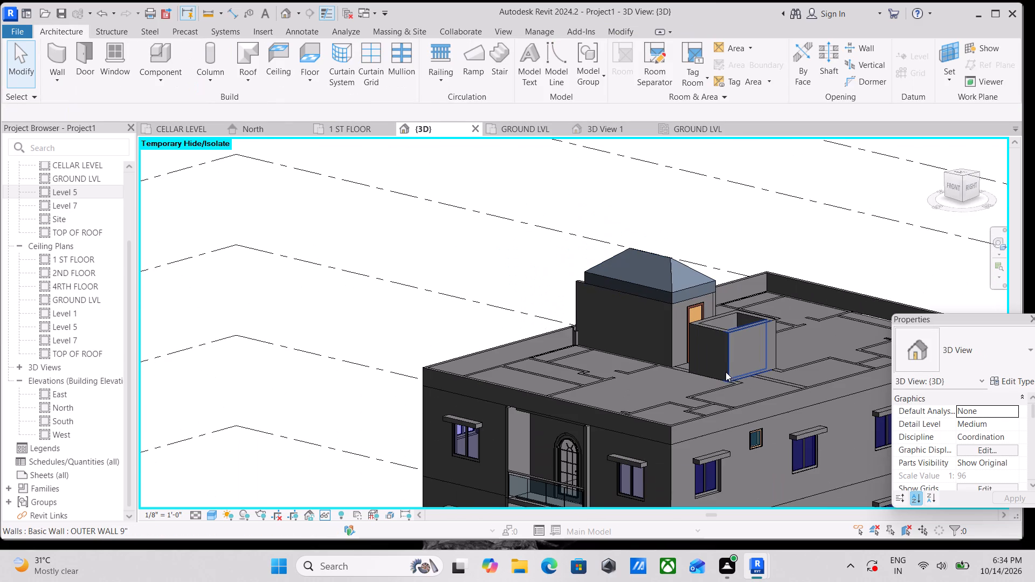
shift+middle_drag(635, 327, 539, 318)
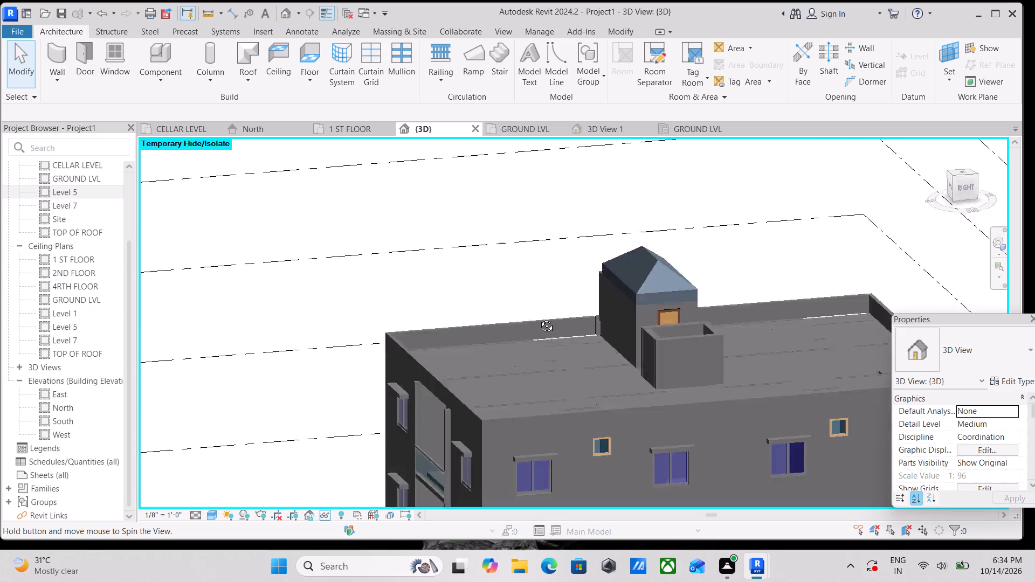
shift+middle_drag(539, 318, 156, 261)
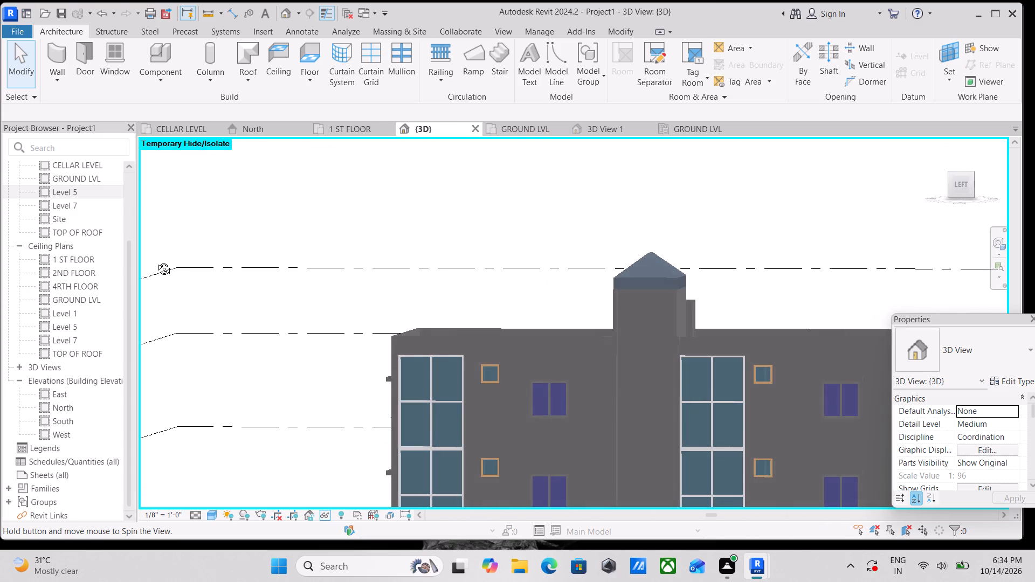
shift+middle_drag(156, 261, 222, 286)
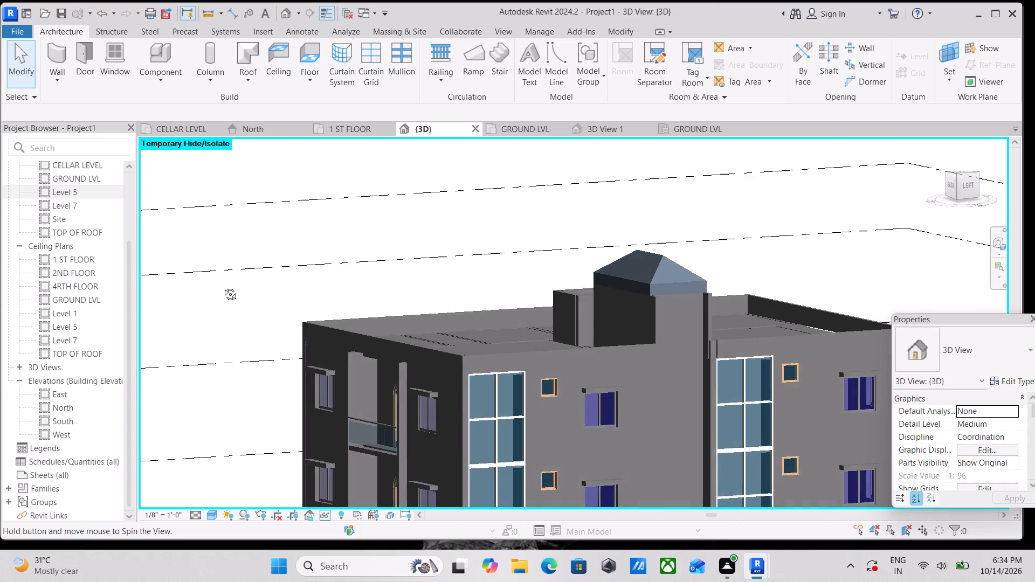
shift+middle_drag(222, 286, 489, 300)
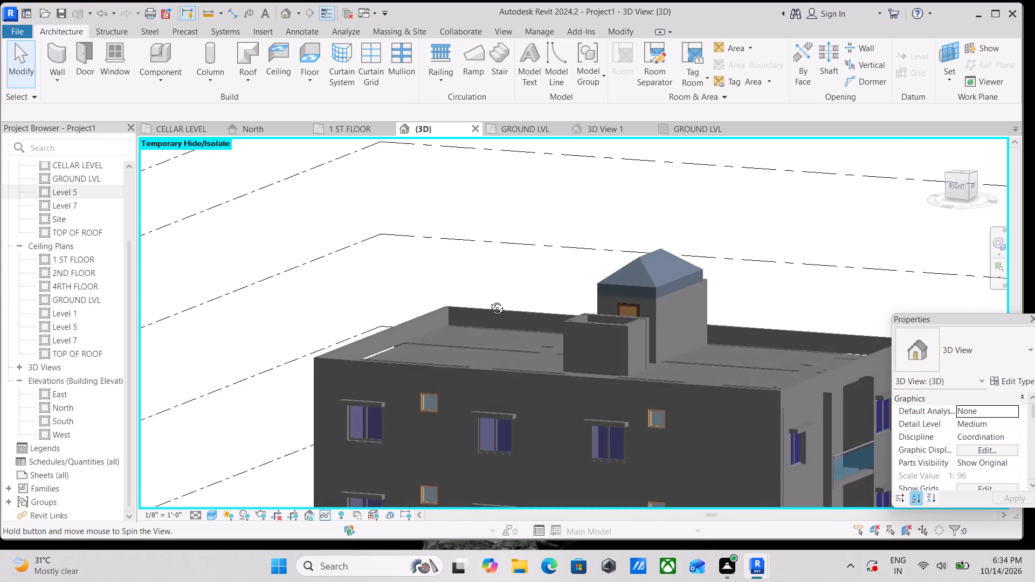
shift+middle_drag(489, 300, 503, 323)
scroll(503, 323, down, 2)
middle_drag(502, 322, 498, 256)
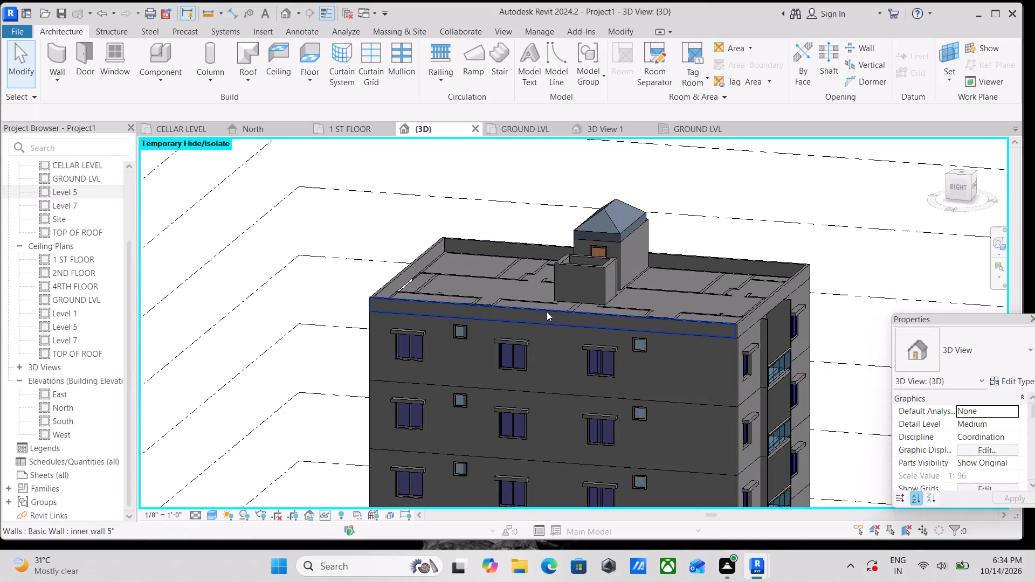
scroll(560, 338, up, 2)
scroll(485, 285, down, 1)
middle_drag(485, 283, 512, 211)
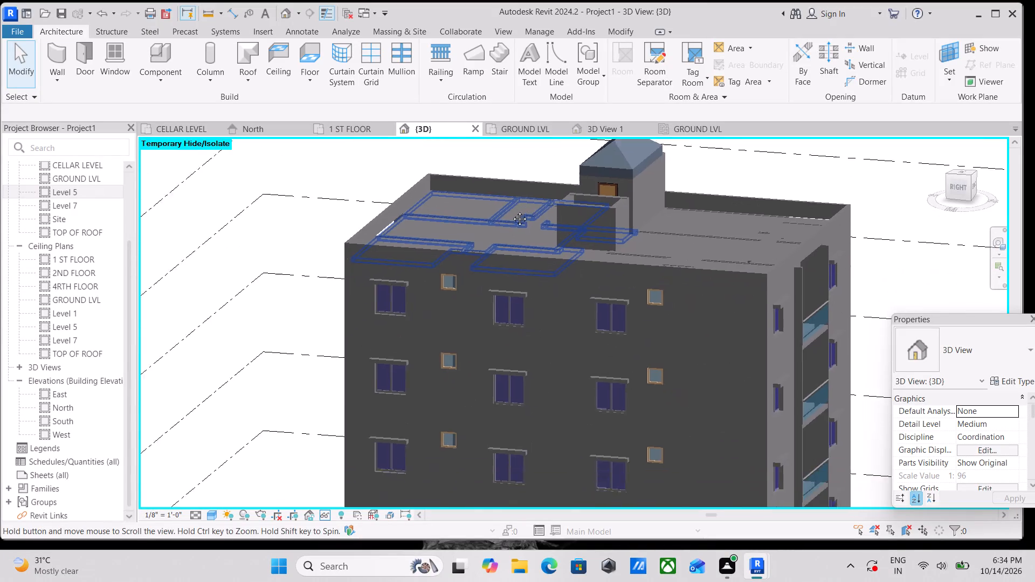
middle_drag(512, 211, 515, 204)
scroll(511, 207, down, 1)
middle_drag(511, 207, 519, 260)
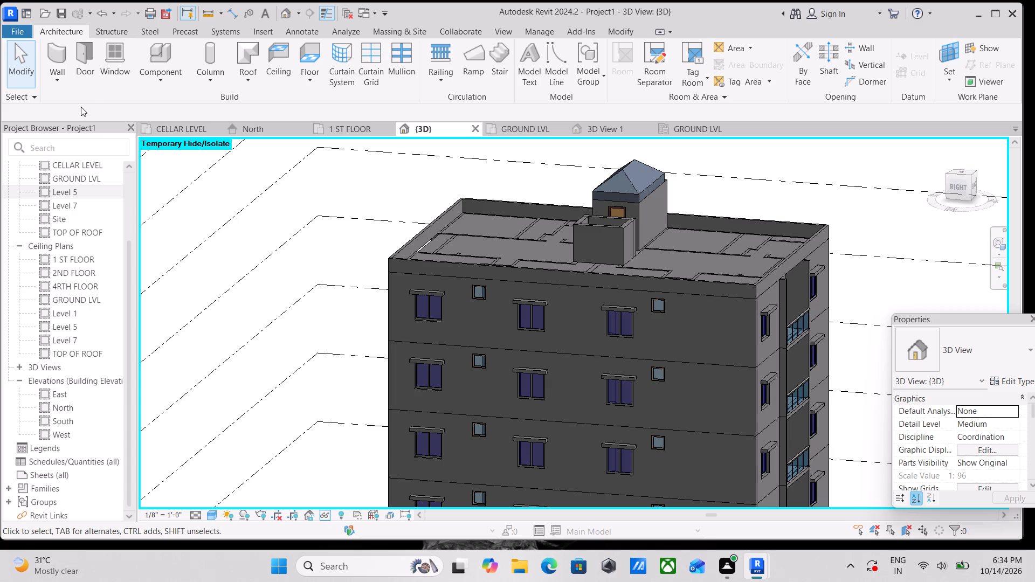
Create an in-place model in the Generic Models category, accepting the default name.
click(170, 81)
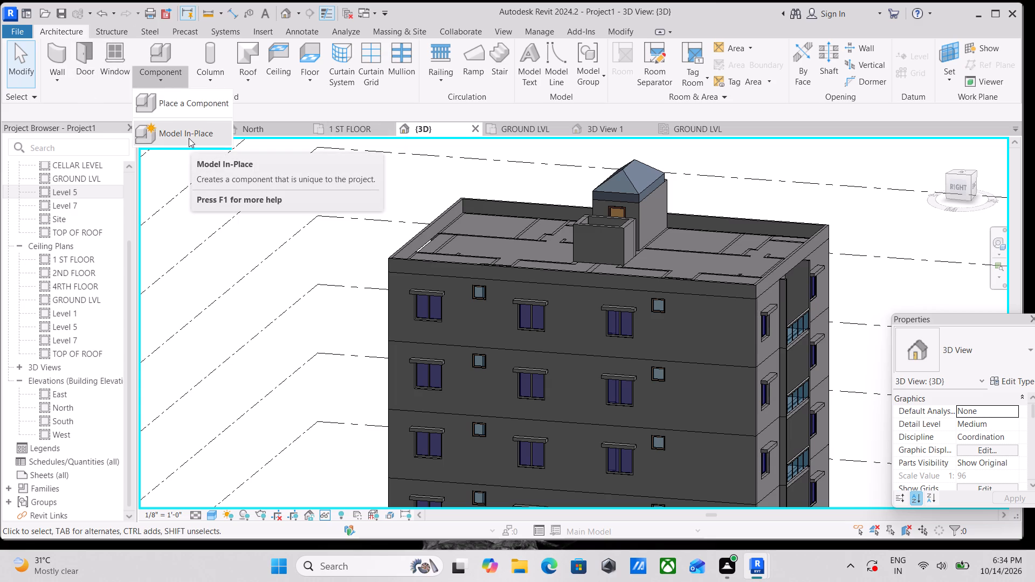
click(189, 138)
scroll(471, 274, down, 7)
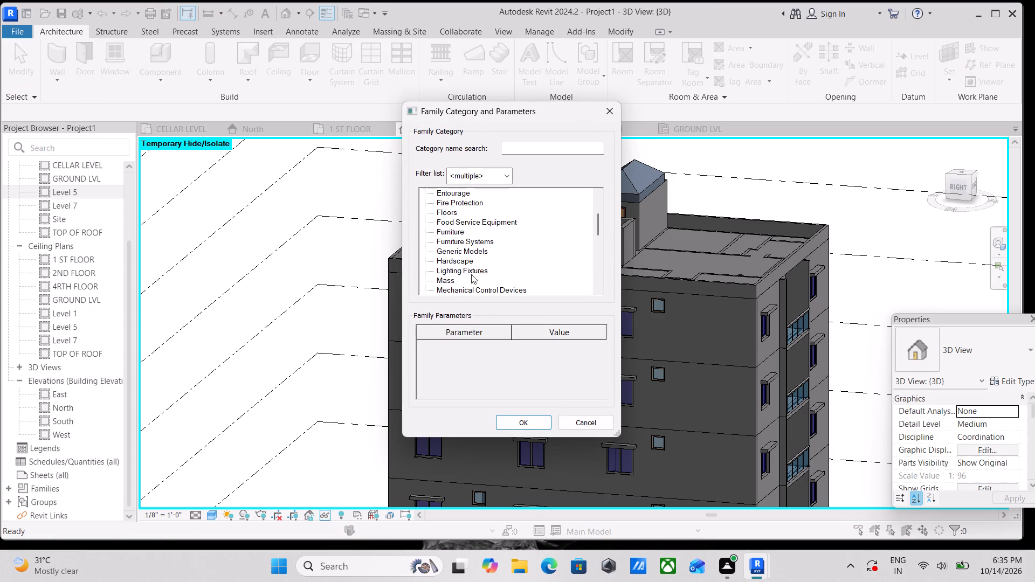
click(450, 250)
click(523, 421)
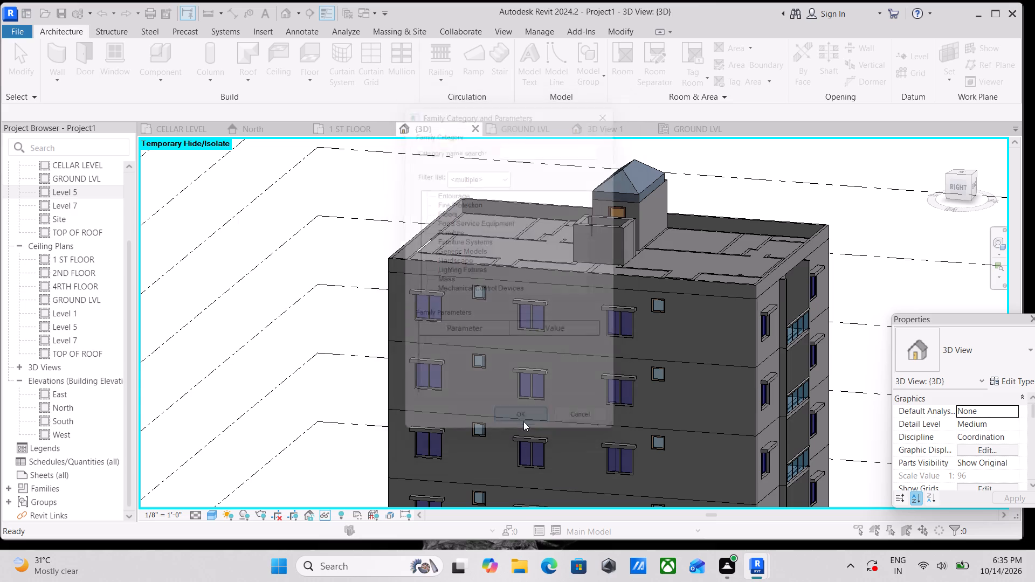
click(512, 306)
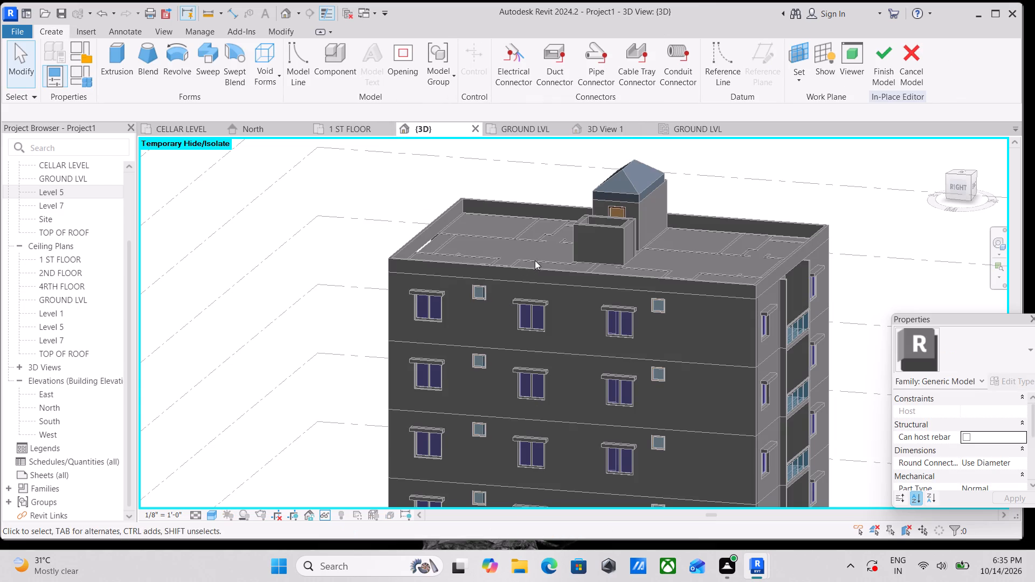
Start a solid sweep and pick the parapet's outer top edges on the back balcony wall and the long right wall as its path.
scroll(739, 289, up, 4)
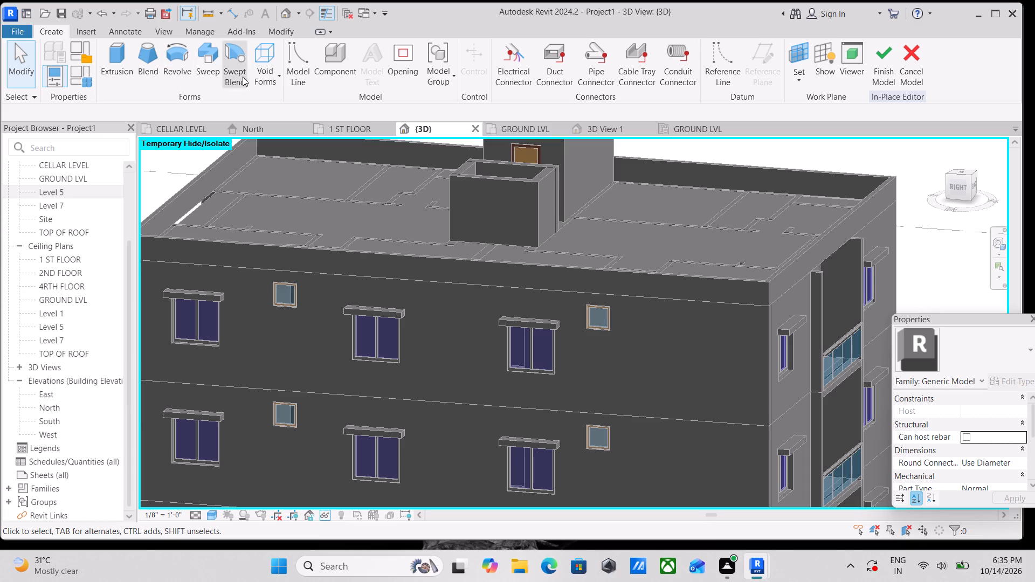
click(208, 68)
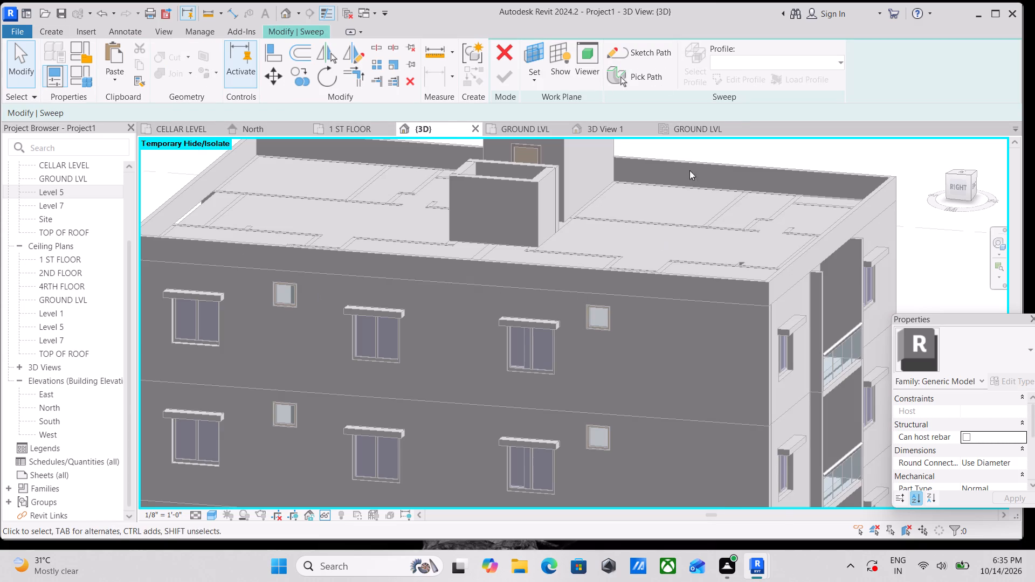
scroll(608, 100, down, 3)
scroll(645, 189, down, 1)
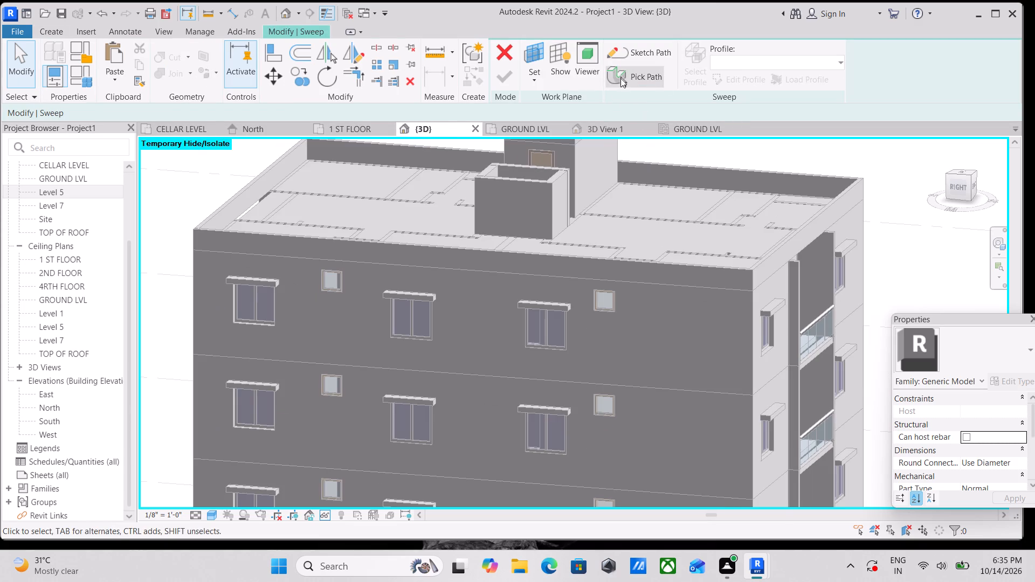
click(620, 76)
scroll(544, 248, up, 6)
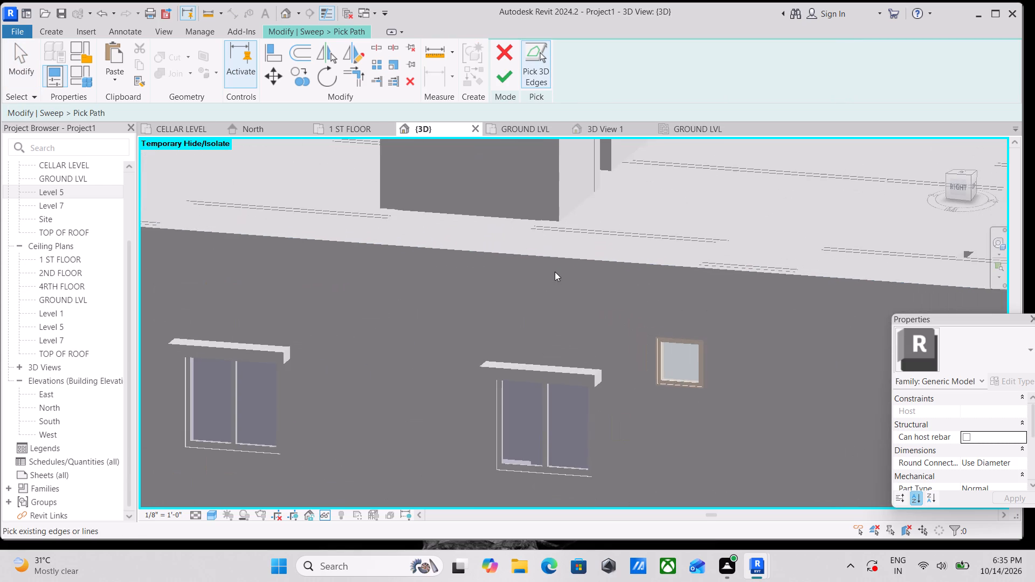
scroll(682, 270, up, 4)
scroll(679, 271, down, 3)
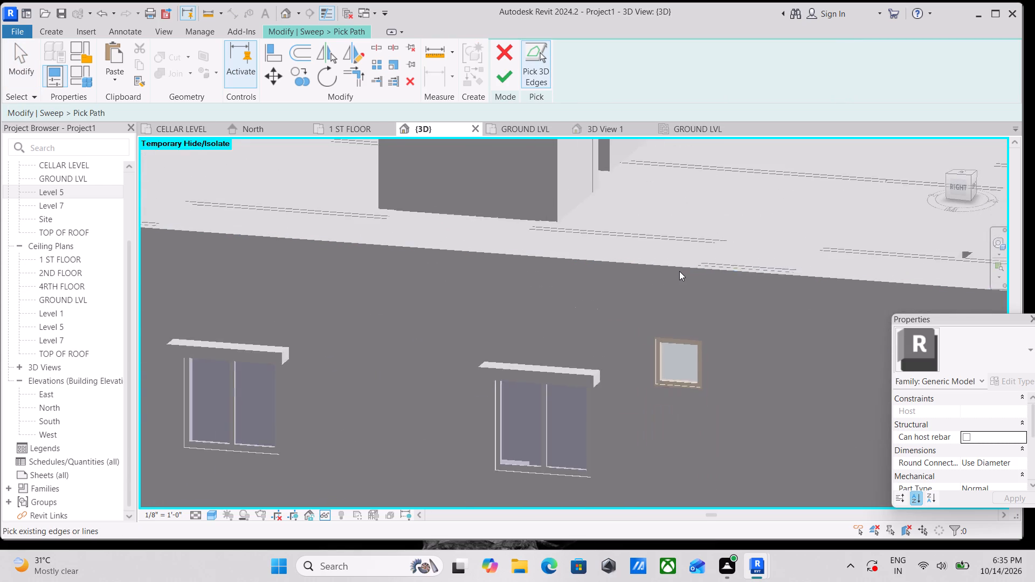
scroll(679, 271, down, 9)
shift+middle_drag(750, 284, 675, 369)
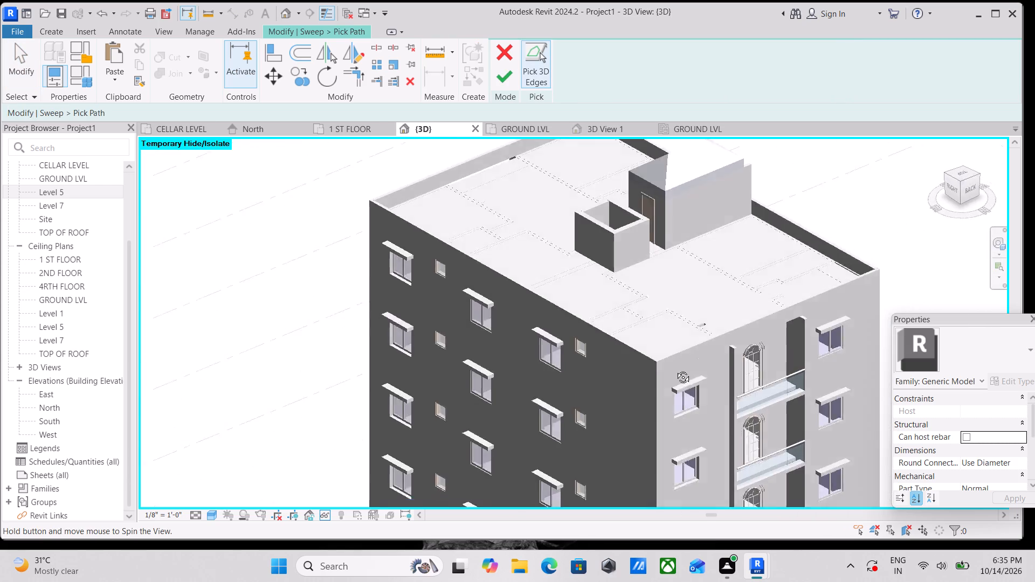
shift+middle_drag(675, 369, 668, 390)
scroll(689, 379, up, 5)
scroll(591, 382, up, 4)
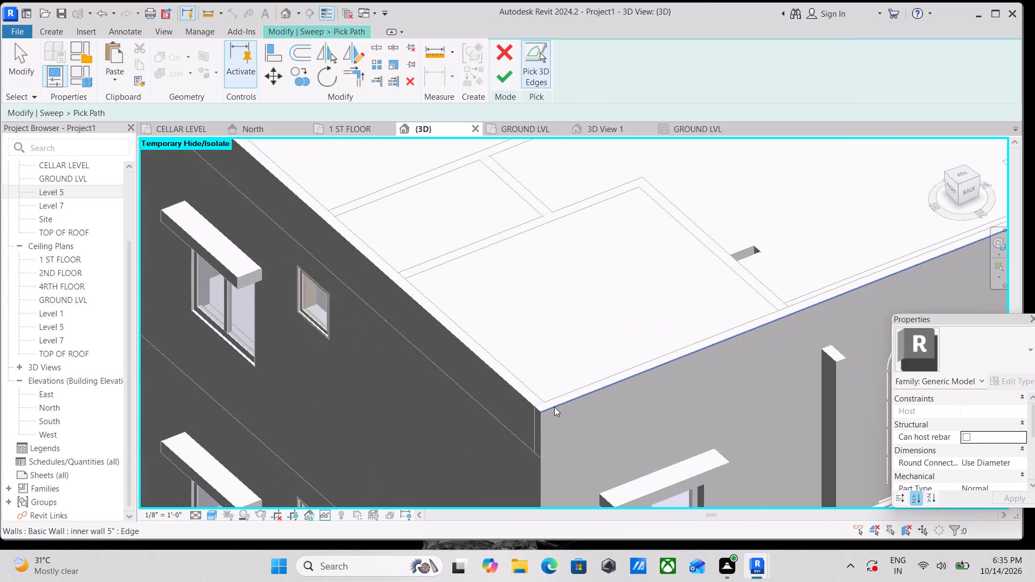
click(563, 405)
scroll(456, 393, down, 1)
middle_drag(456, 393, 588, 426)
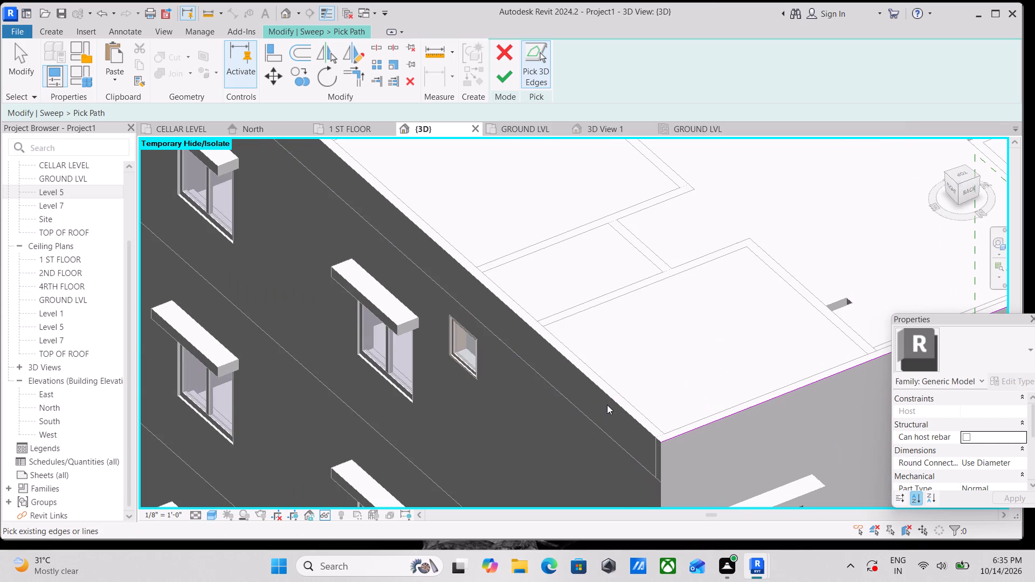
click(609, 397)
Extend the sweep path with the parapet's outer top edges along the front wall and the first stretch of the left wall.
scroll(679, 432, down, 3)
scroll(634, 350, down, 1)
middle_drag(634, 350, 646, 362)
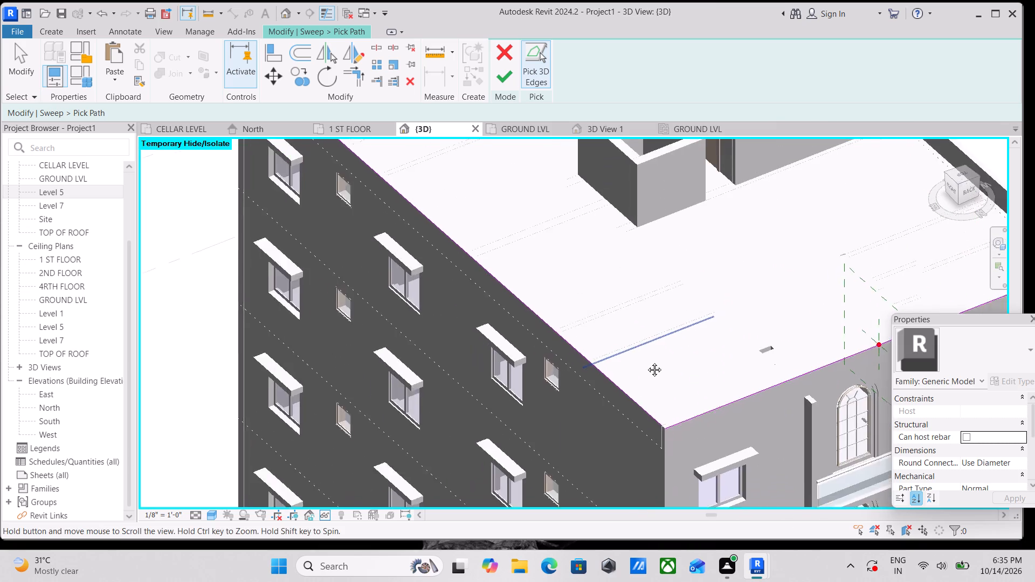
middle_drag(646, 362, 793, 519)
middle_drag(550, 259, 586, 404)
scroll(429, 331, up, 8)
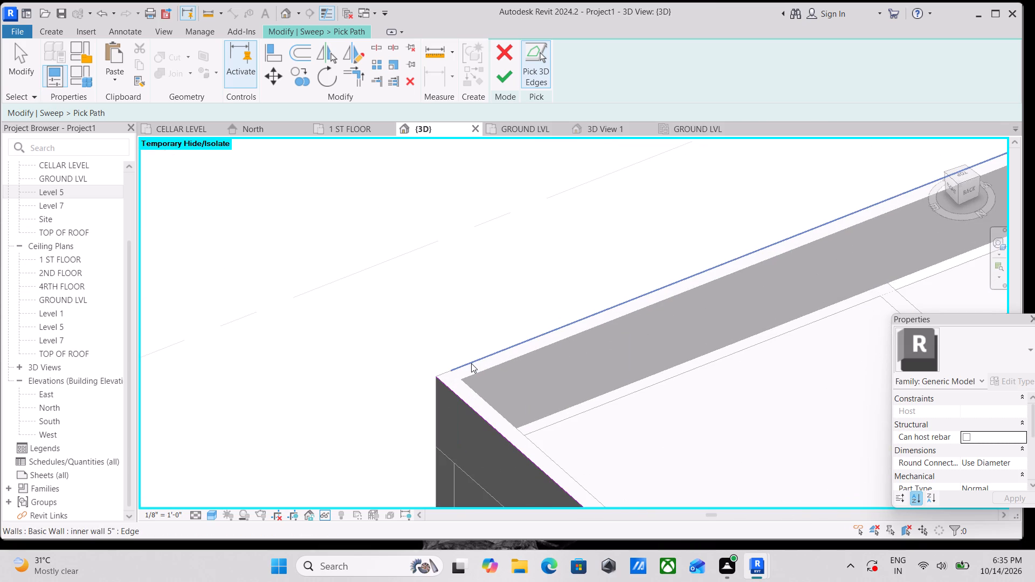
click(472, 363)
scroll(445, 374, up, 4)
scroll(574, 343, down, 10)
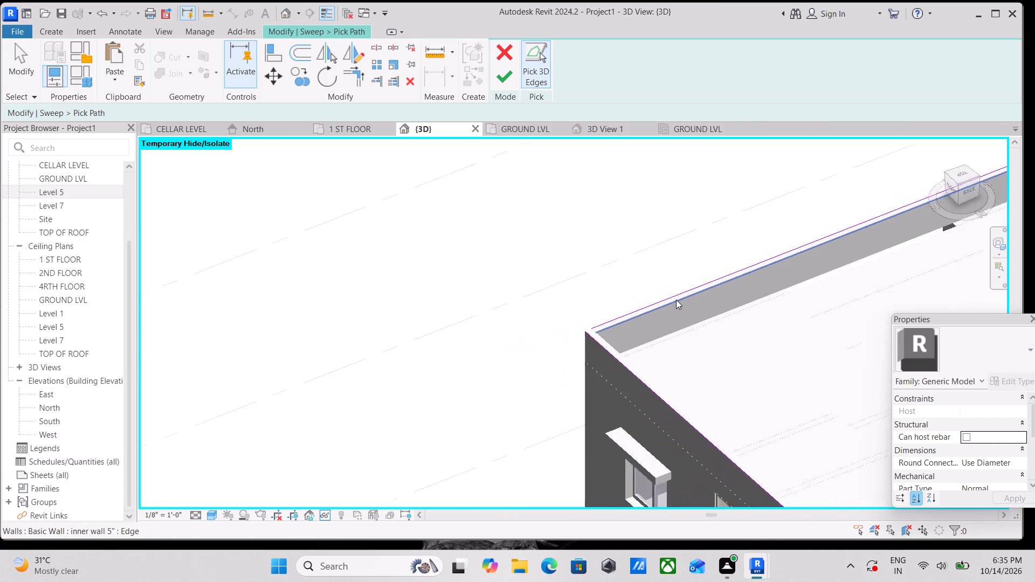
middle_drag(675, 300, 360, 384)
middle_drag(608, 286, 336, 372)
scroll(517, 341, up, 3)
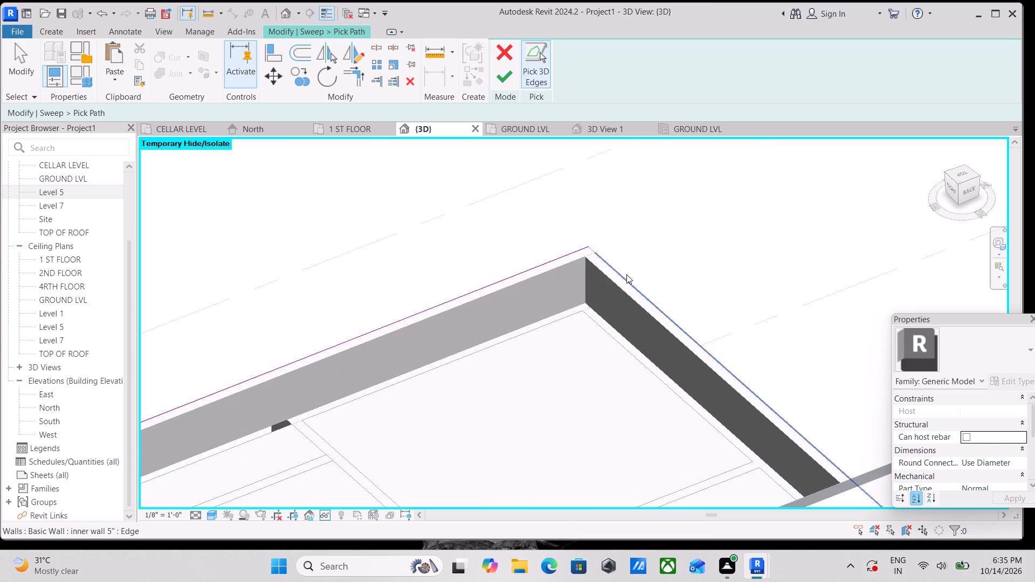
click(626, 276)
scroll(626, 276, down, 9)
middle_drag(626, 276, 480, 152)
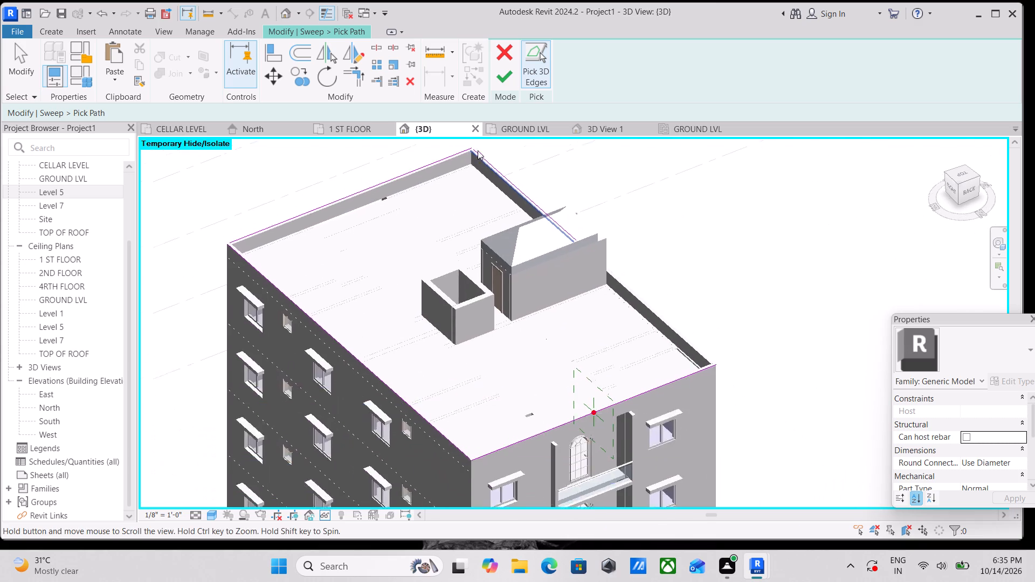
Add the short wall-top edge beside the stair enclosure and the left wall's remaining outer parapet edge to the sweep path.
scroll(726, 440, up, 3)
scroll(695, 290, up, 9)
scroll(617, 289, down, 2)
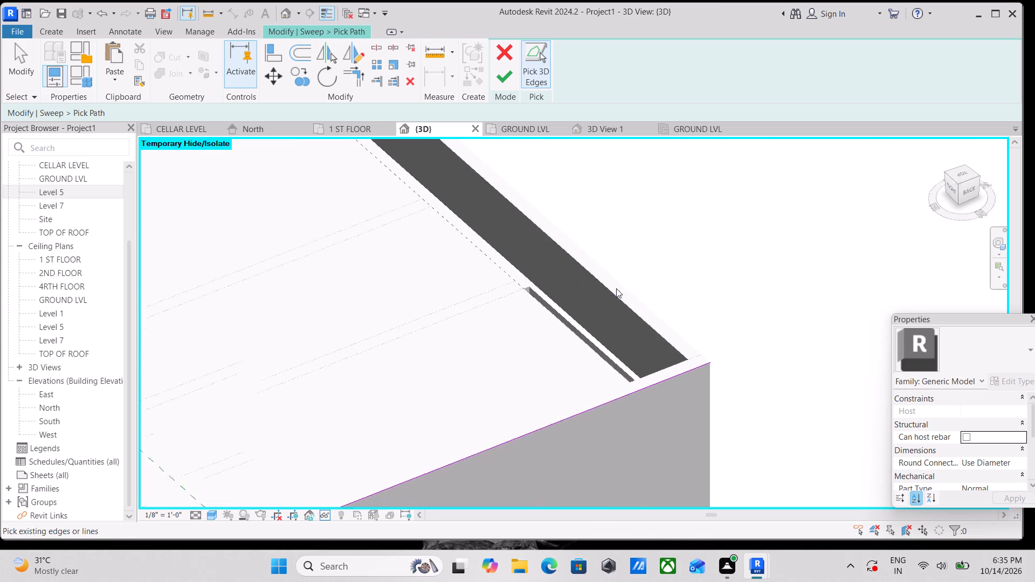
middle_drag(616, 288, 601, 466)
scroll(594, 340, down, 4)
scroll(562, 302, down, 2)
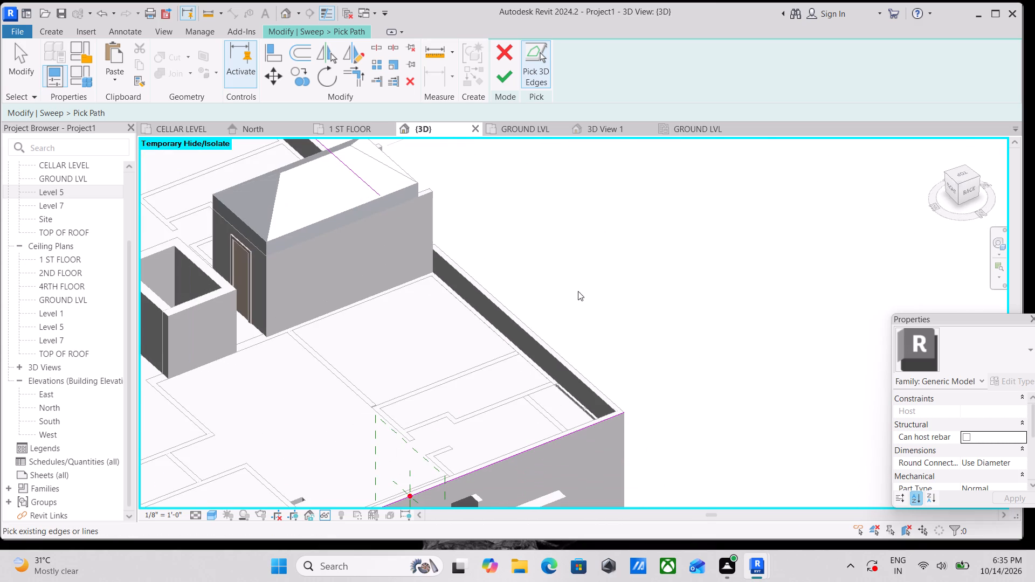
shift+middle_drag(578, 291, 398, 353)
scroll(441, 349, up, 3)
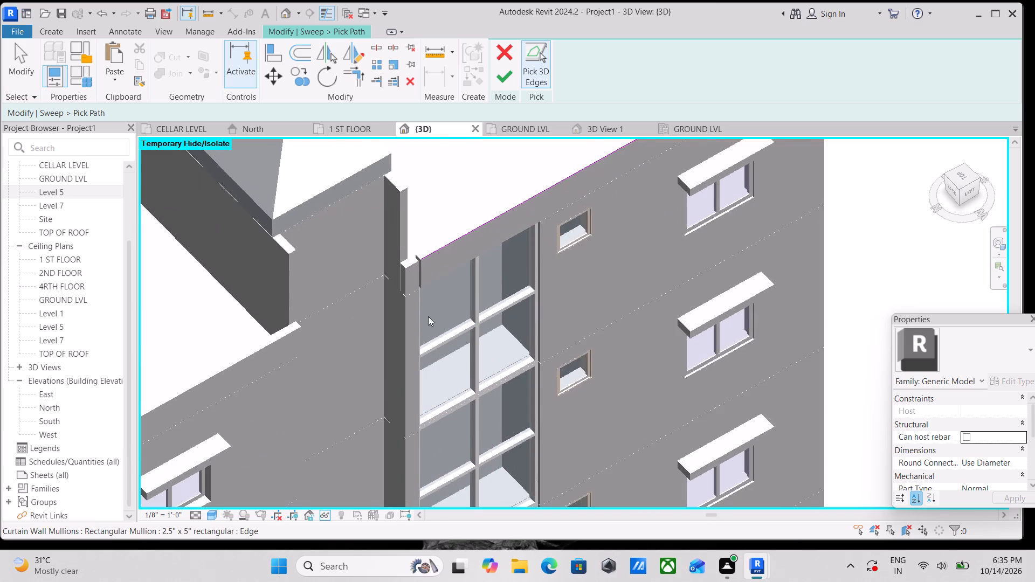
scroll(416, 286, up, 3)
click(408, 254)
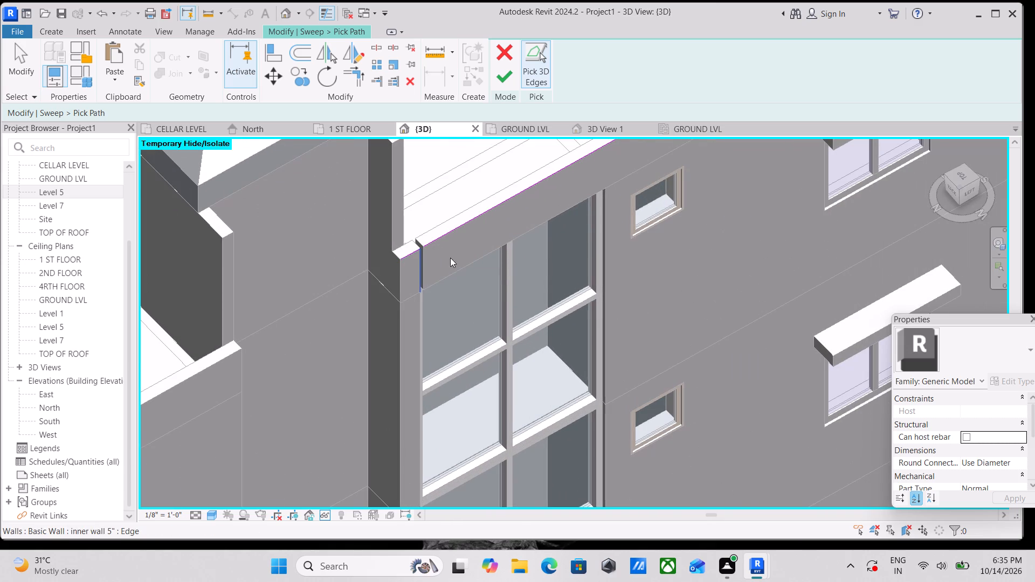
scroll(399, 253, down, 3)
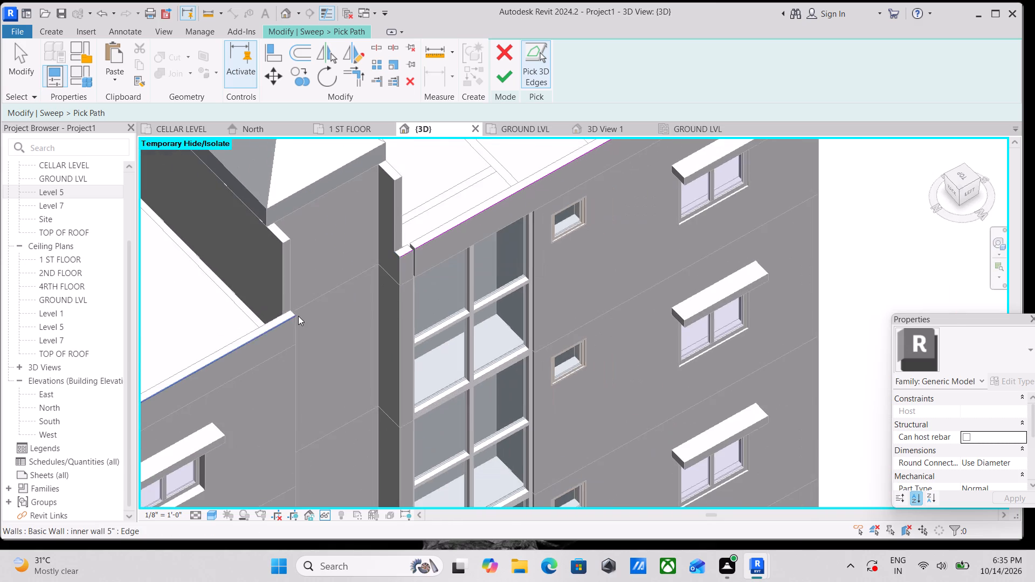
middle_drag(298, 316, 334, 293)
scroll(334, 293, down, 3)
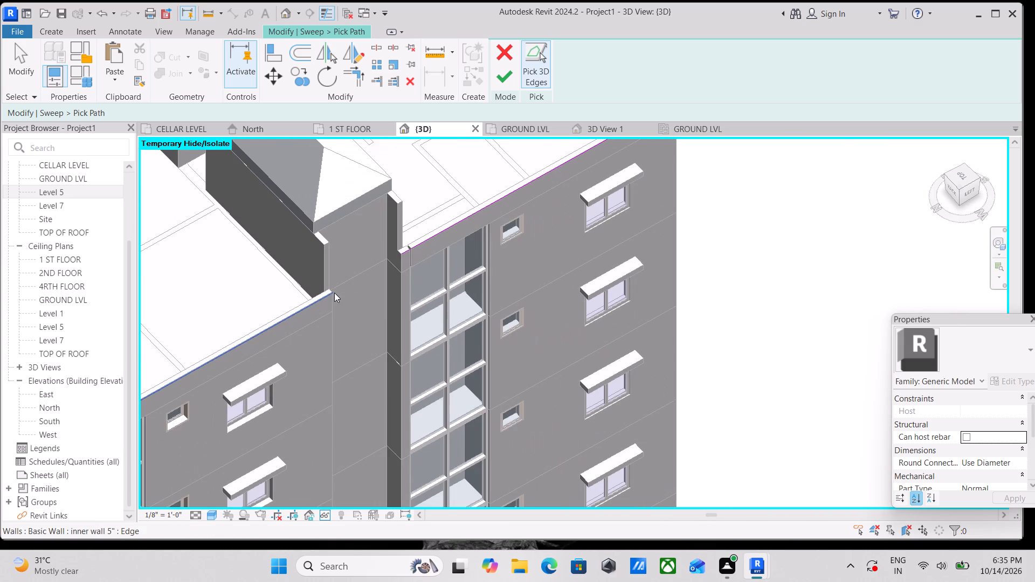
scroll(220, 352, down, 2)
middle_drag(219, 352, 381, 290)
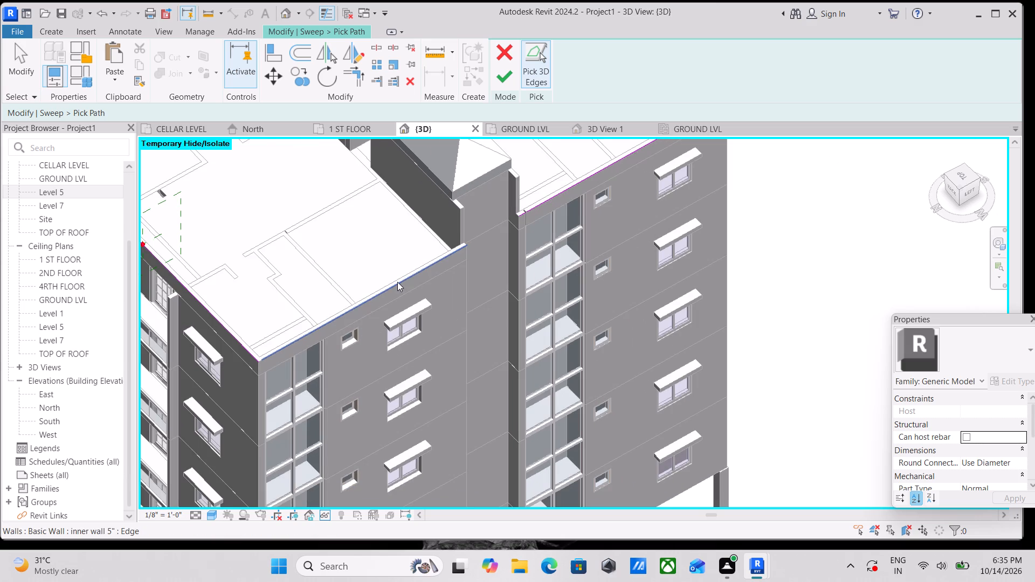
scroll(377, 307, up, 2)
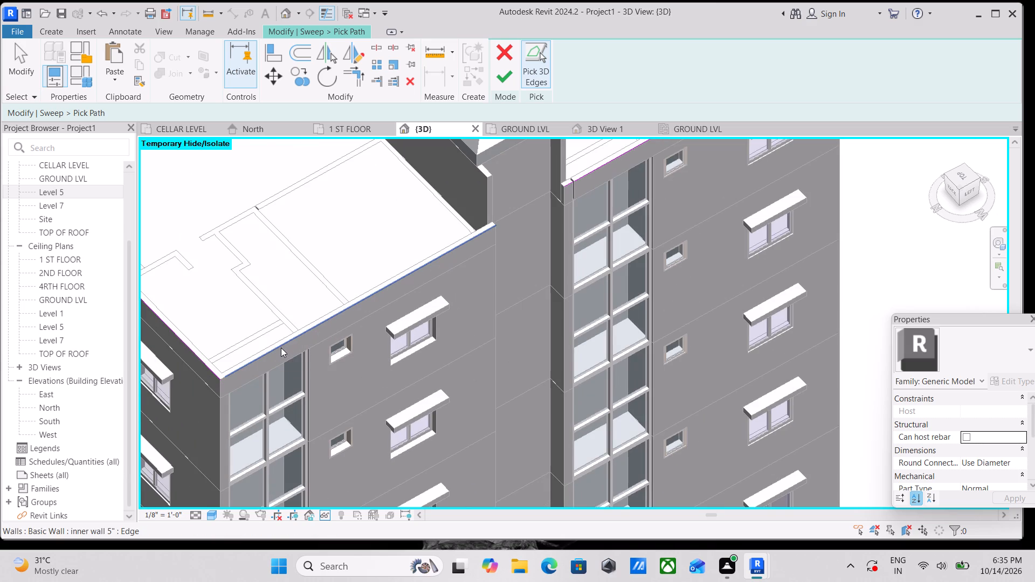
click(281, 348)
scroll(222, 359, down, 2)
middle_drag(241, 358, 348, 352)
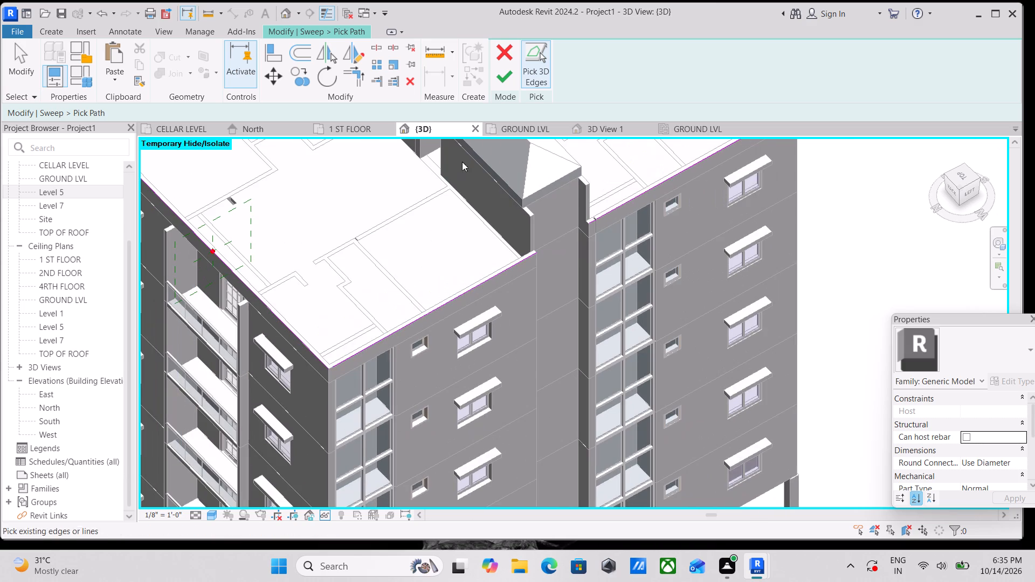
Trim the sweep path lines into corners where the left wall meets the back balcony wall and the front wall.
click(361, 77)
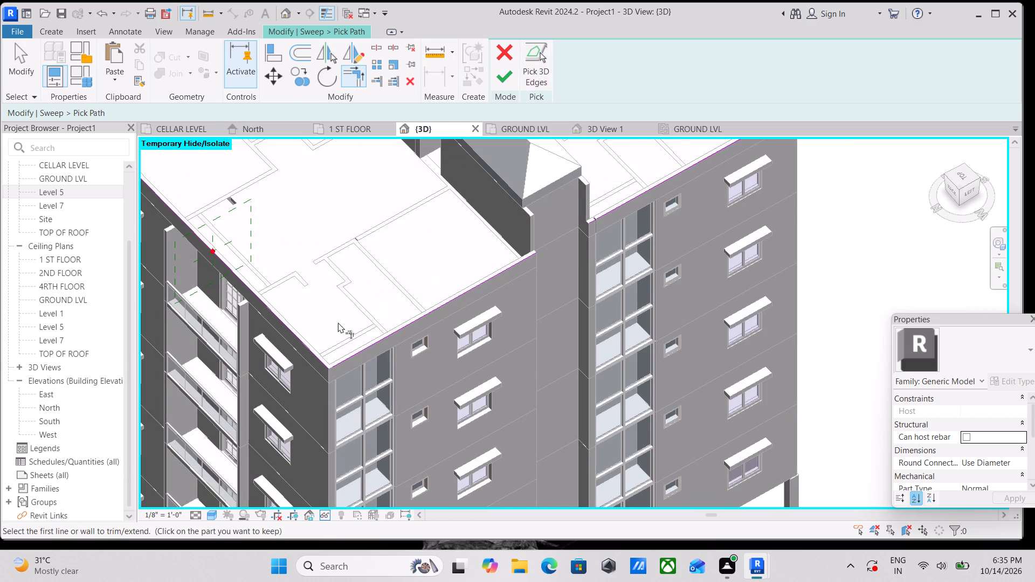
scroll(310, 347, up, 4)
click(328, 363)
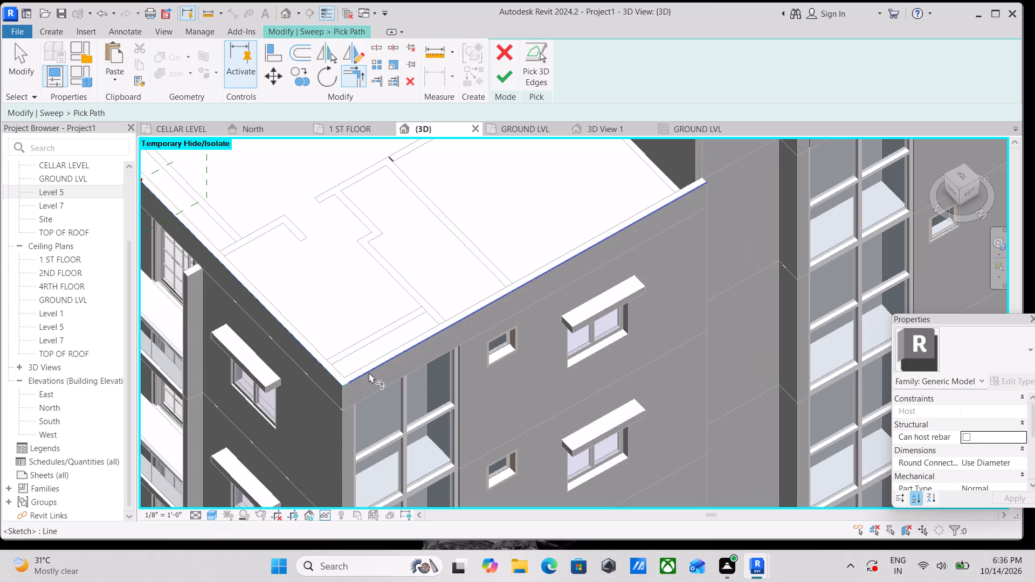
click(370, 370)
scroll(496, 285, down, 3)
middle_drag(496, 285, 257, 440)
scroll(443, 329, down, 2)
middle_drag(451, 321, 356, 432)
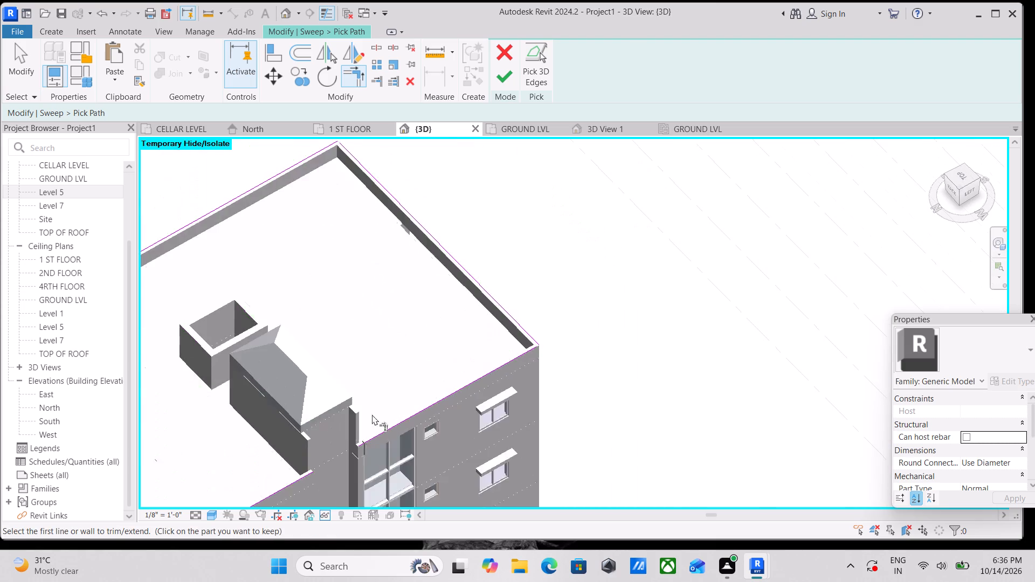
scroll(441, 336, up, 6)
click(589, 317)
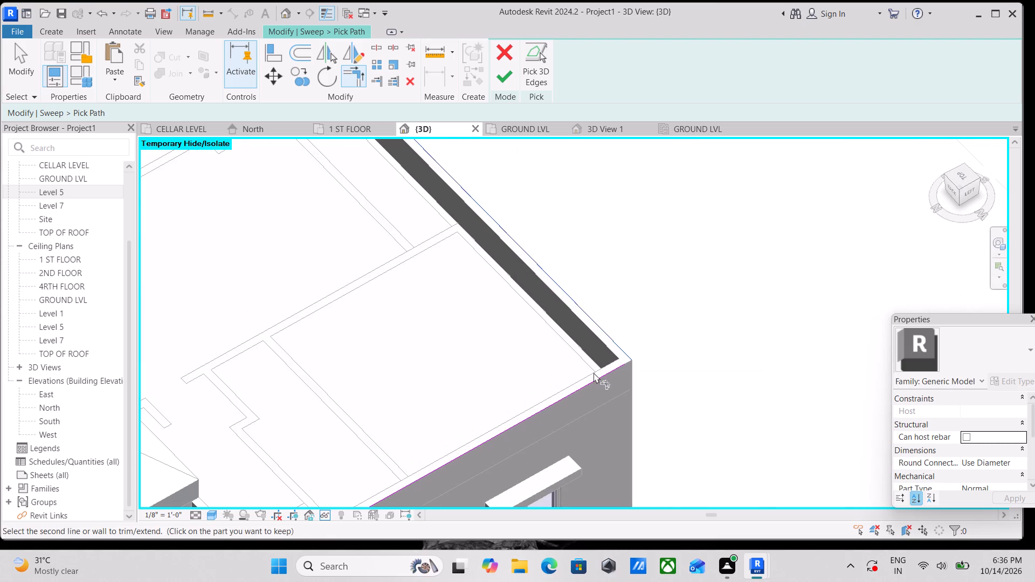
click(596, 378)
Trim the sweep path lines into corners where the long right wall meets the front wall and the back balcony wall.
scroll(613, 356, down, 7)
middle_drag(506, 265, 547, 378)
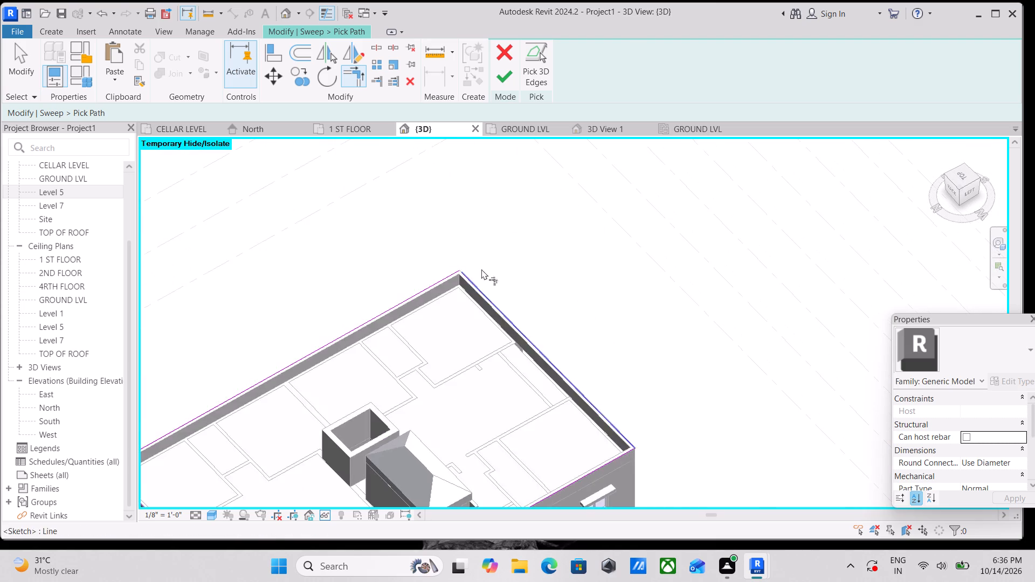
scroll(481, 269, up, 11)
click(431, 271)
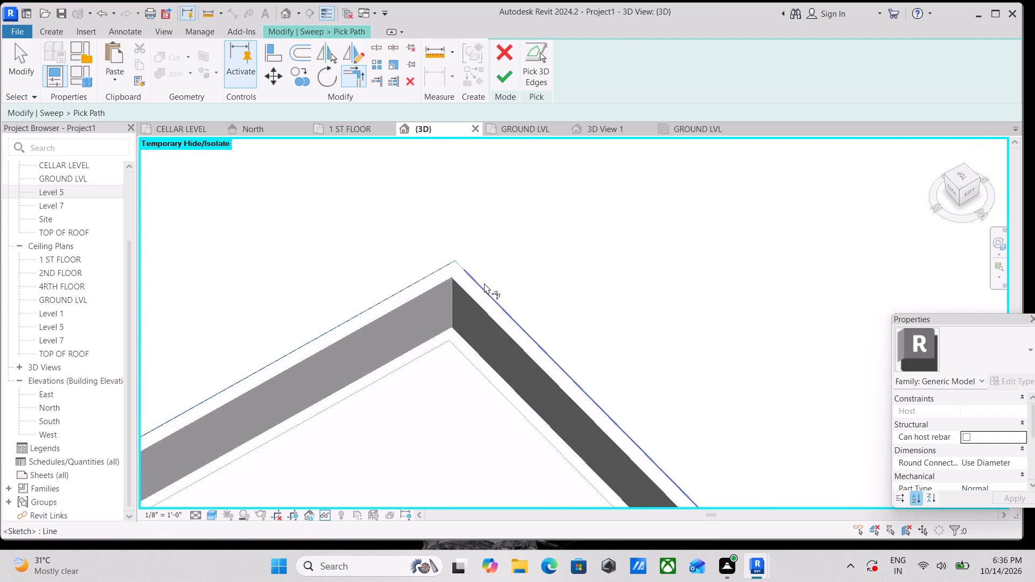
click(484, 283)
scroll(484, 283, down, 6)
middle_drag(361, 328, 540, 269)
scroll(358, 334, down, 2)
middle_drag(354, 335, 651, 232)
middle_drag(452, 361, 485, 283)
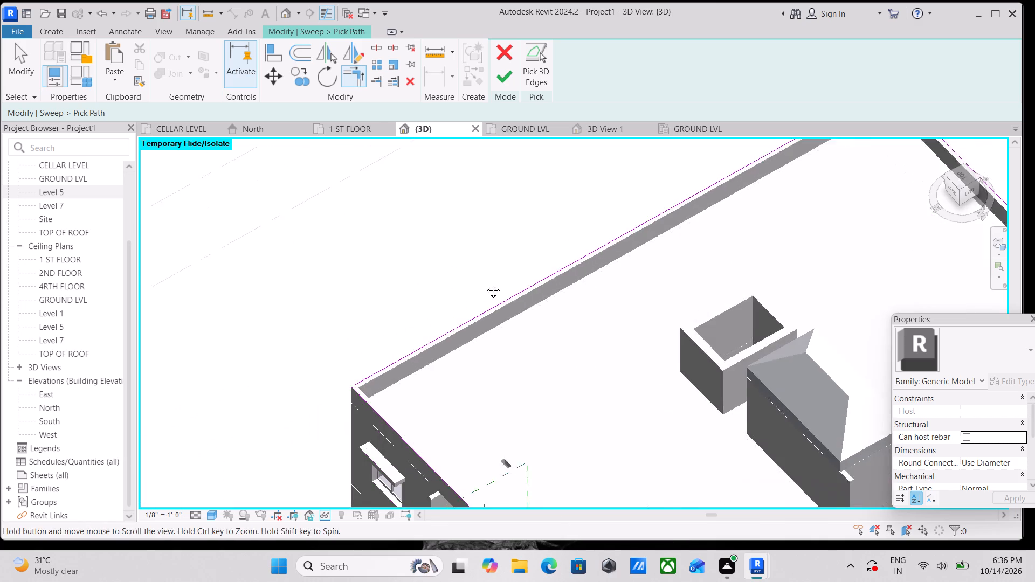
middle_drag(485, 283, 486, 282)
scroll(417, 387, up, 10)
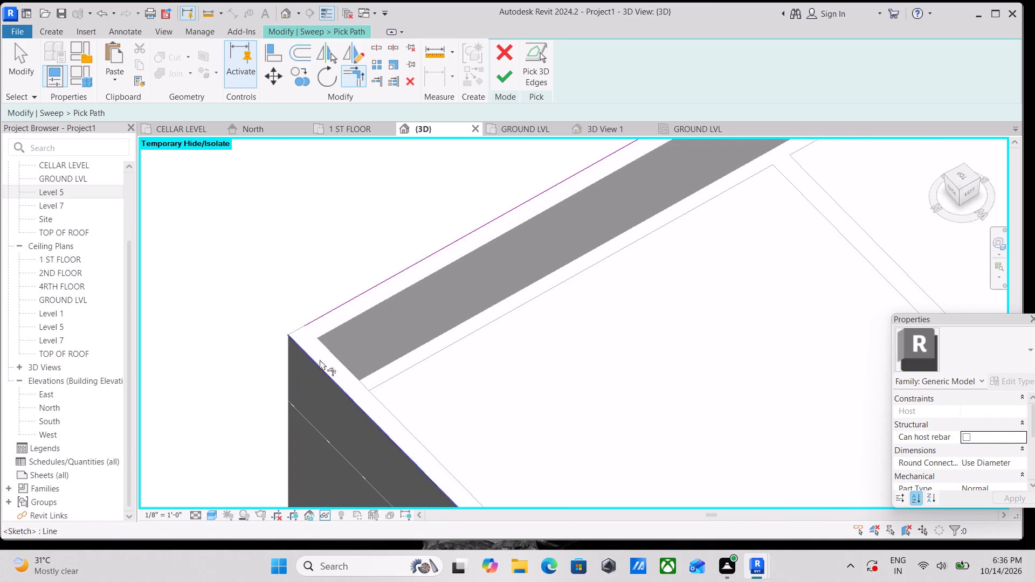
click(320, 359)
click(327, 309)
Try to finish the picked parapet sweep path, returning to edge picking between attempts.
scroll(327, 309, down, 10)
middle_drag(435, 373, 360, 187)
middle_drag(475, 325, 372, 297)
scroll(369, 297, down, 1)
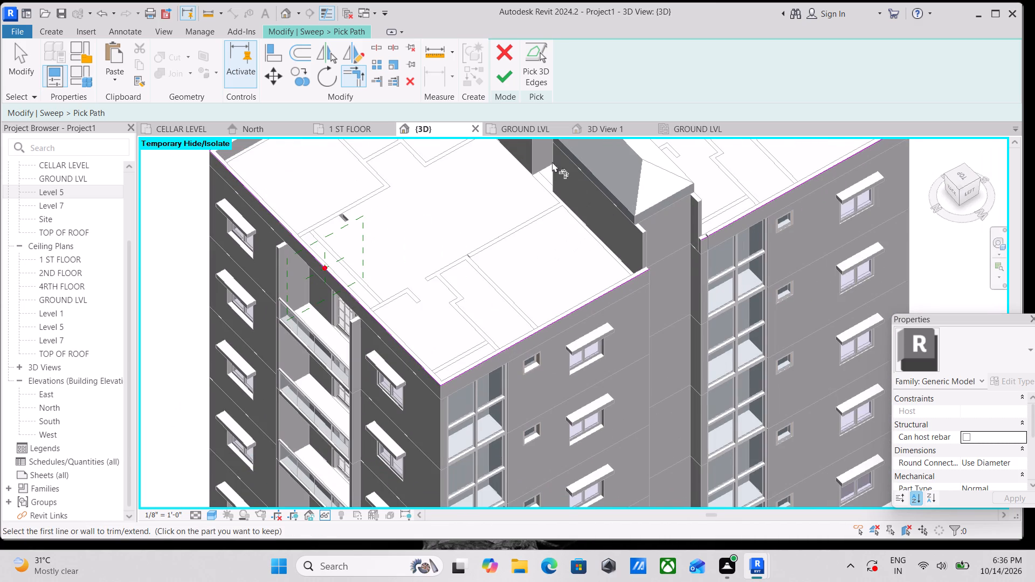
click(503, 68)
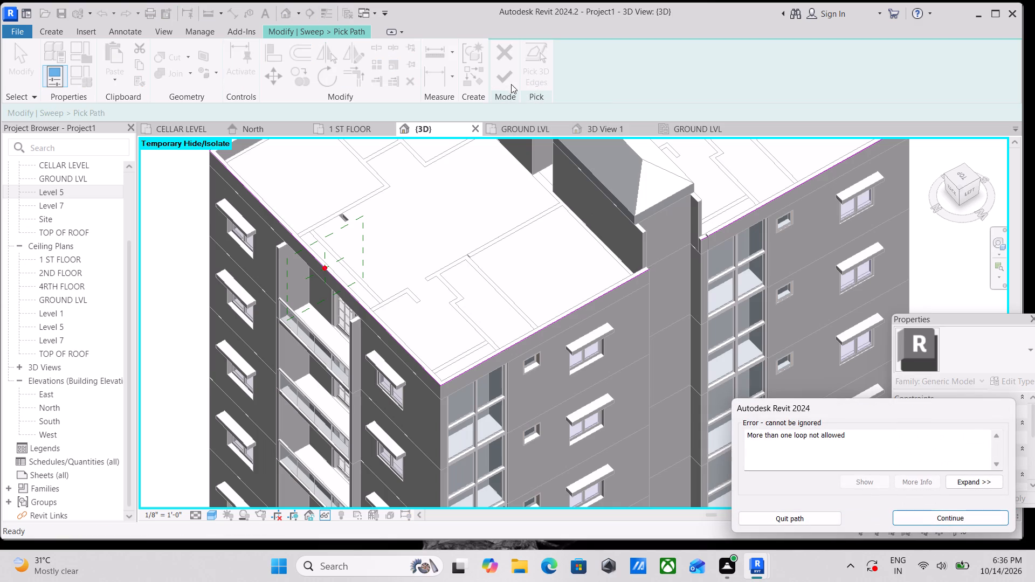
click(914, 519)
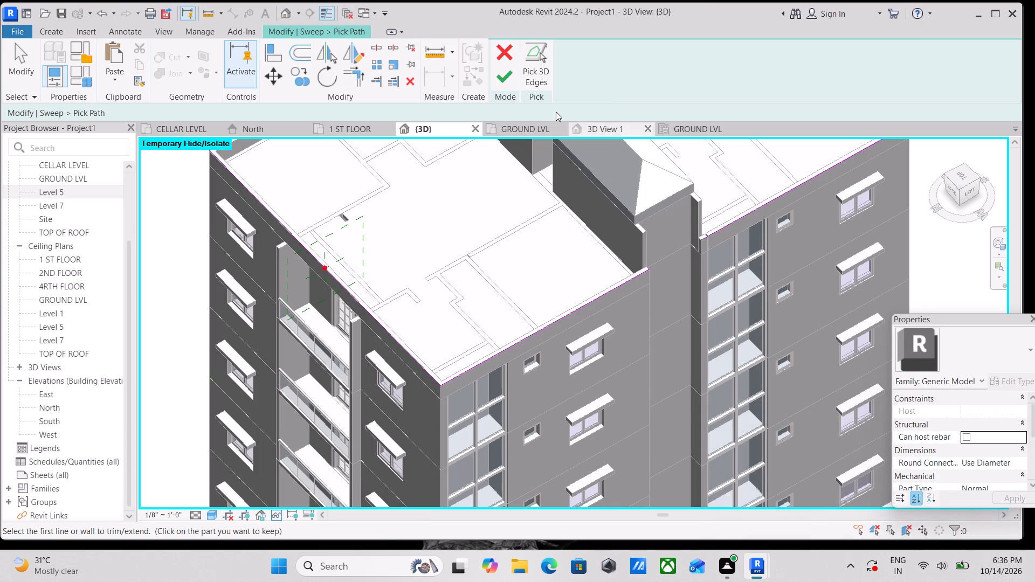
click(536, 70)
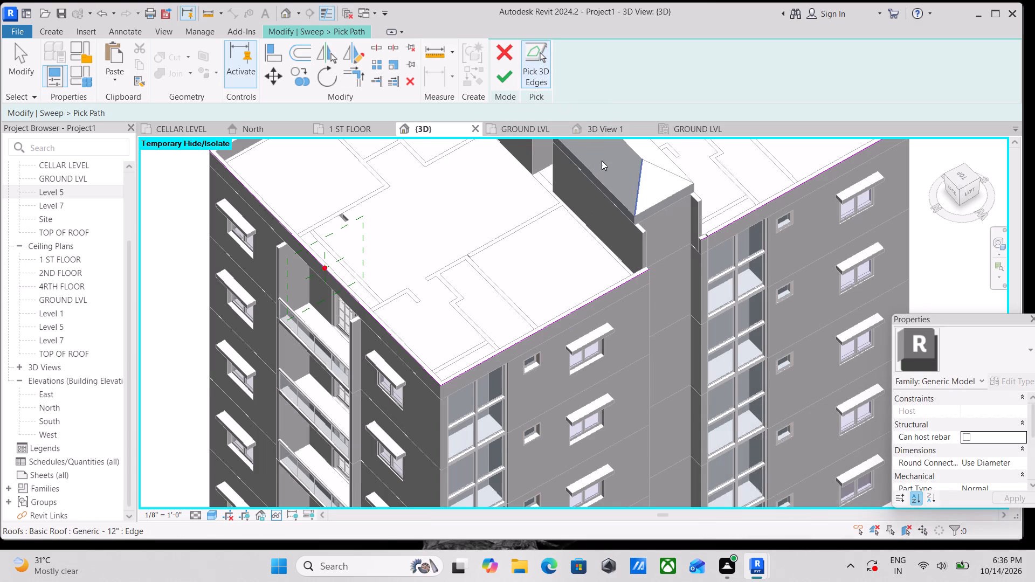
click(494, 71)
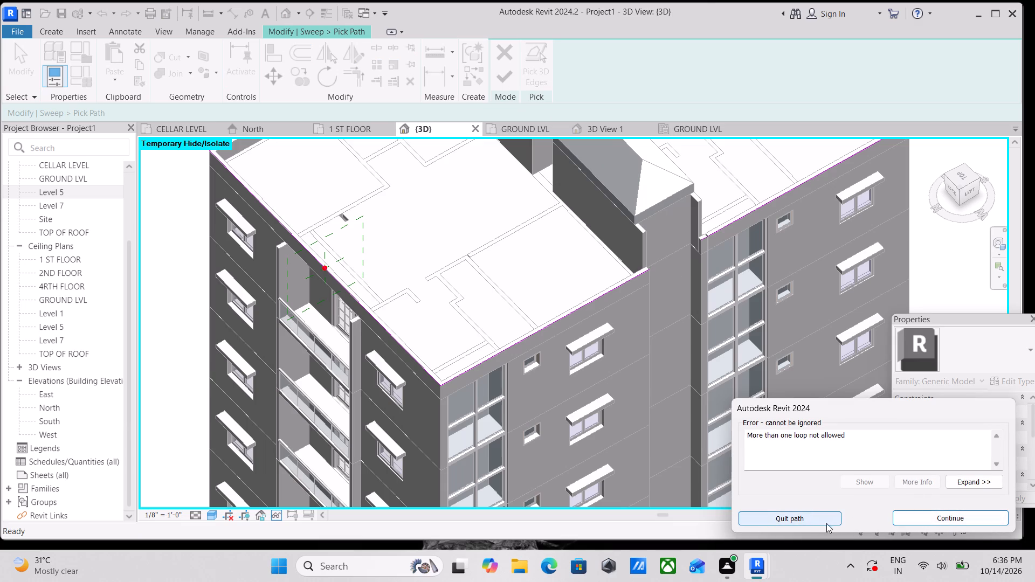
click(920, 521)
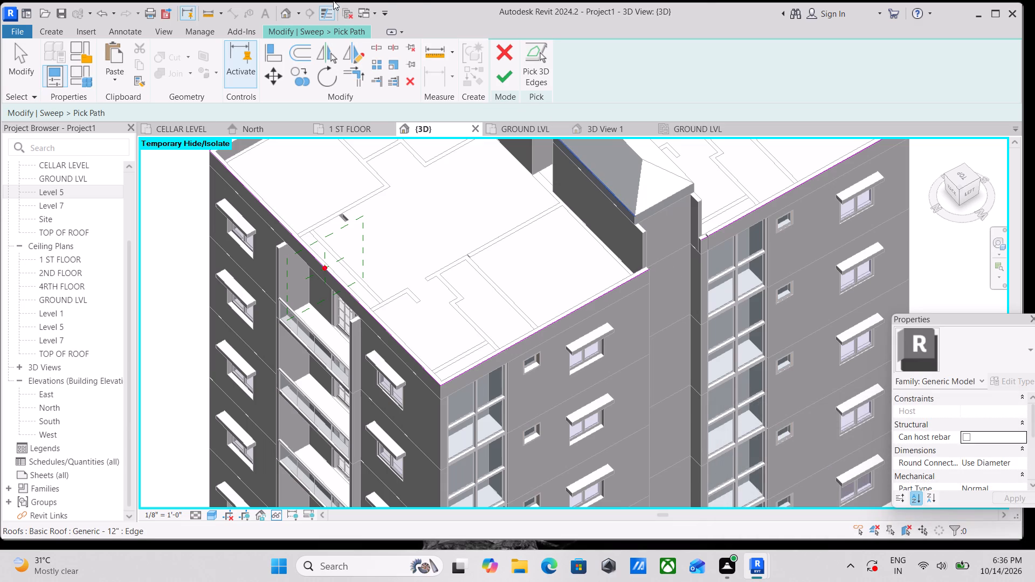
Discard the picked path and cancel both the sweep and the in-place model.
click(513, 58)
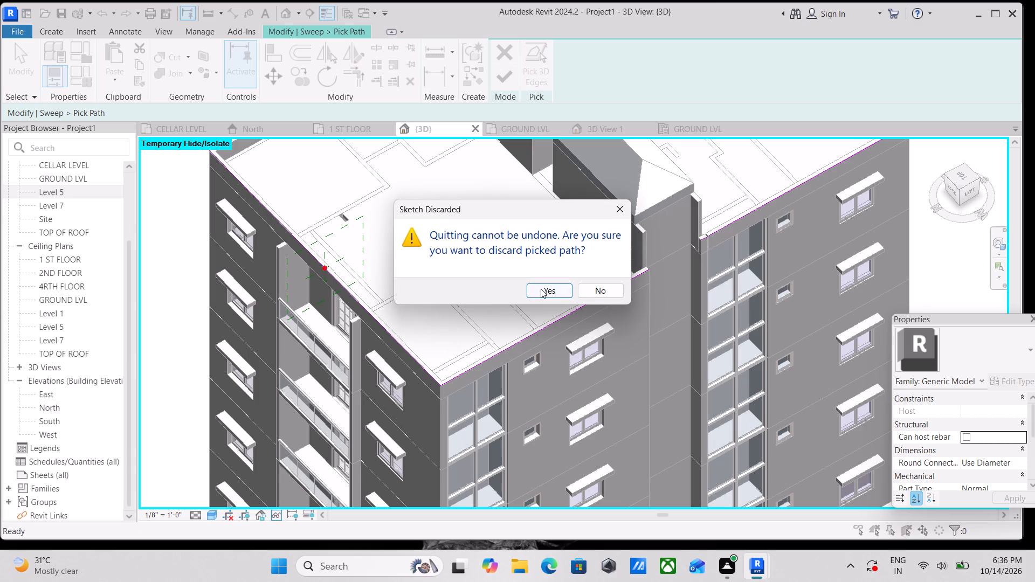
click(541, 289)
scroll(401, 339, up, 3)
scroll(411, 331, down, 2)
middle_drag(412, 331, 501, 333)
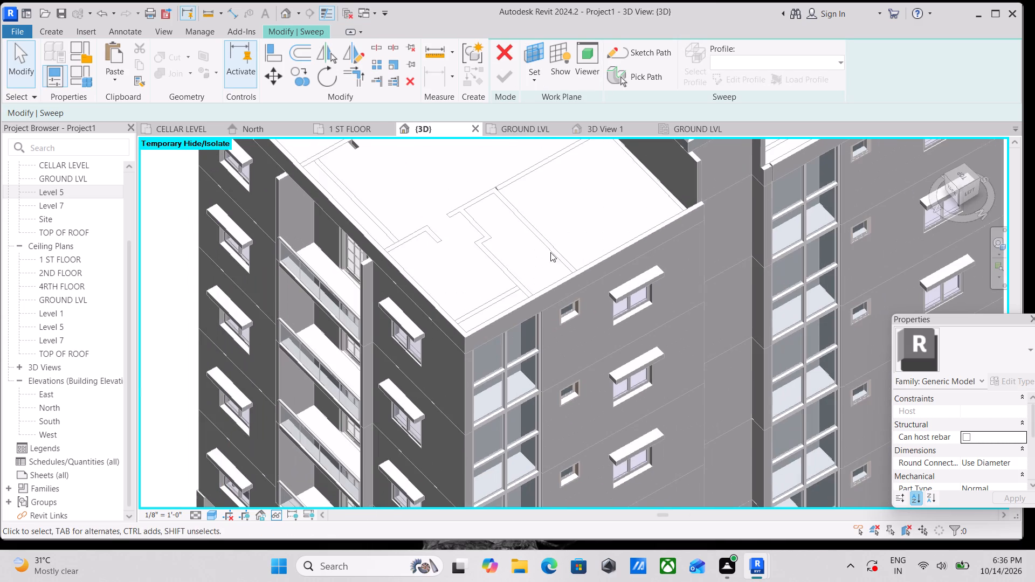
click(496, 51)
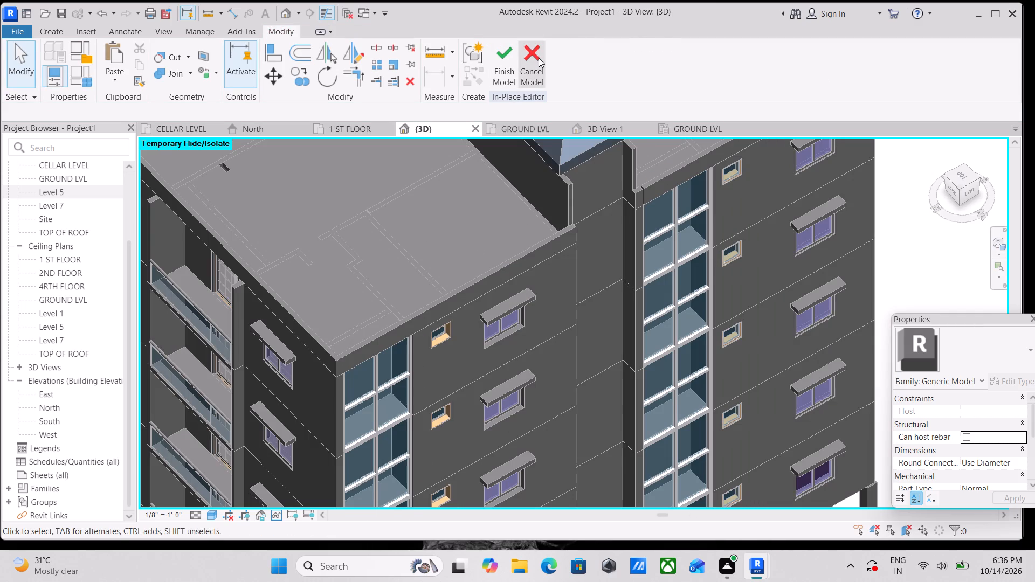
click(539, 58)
Examine the building's roof parapet, orbiting round to the back balcony side and its top corners.
scroll(517, 316, up, 6)
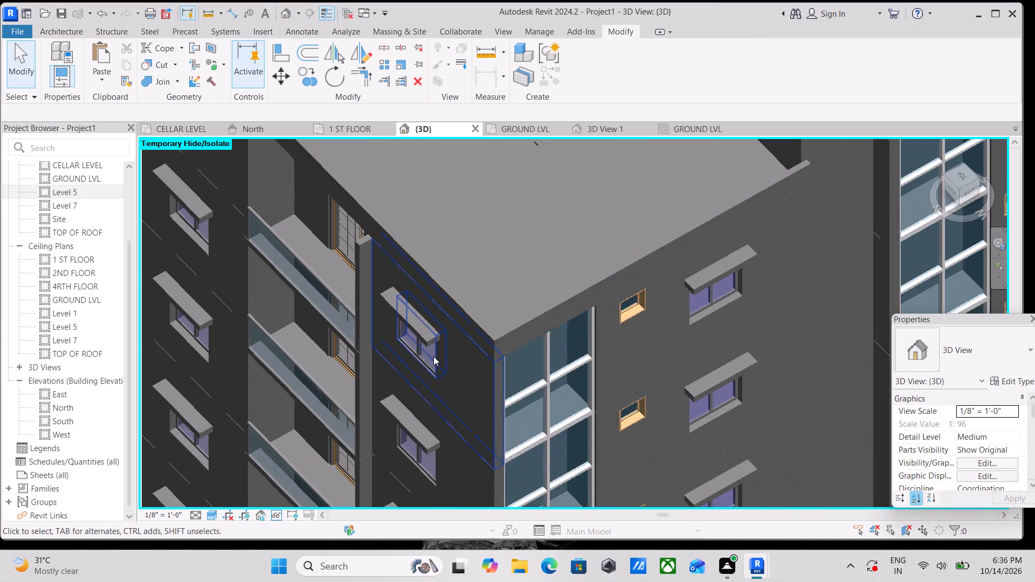
scroll(432, 356, up, 3)
scroll(503, 292, down, 12)
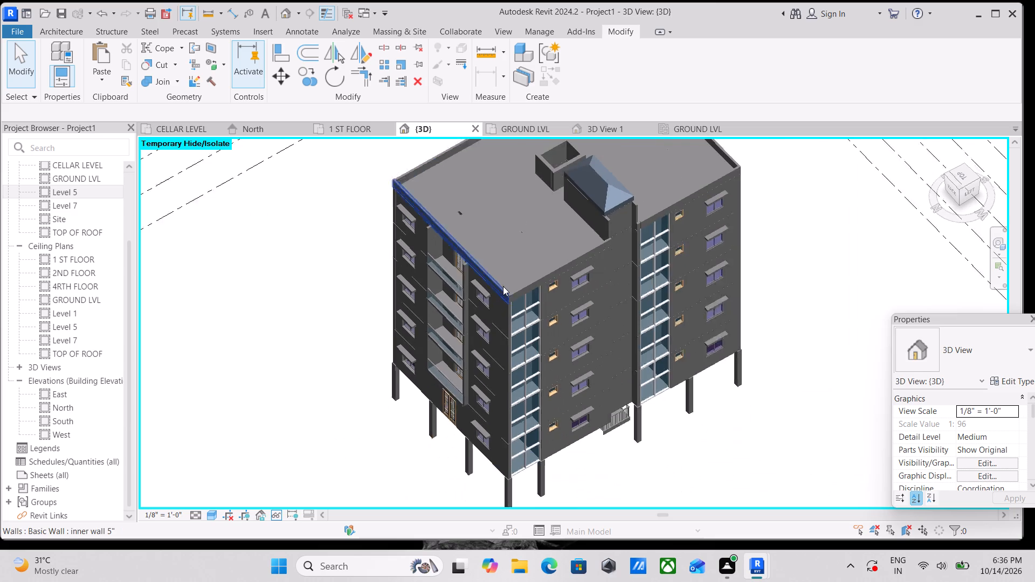
scroll(503, 289, down, 2)
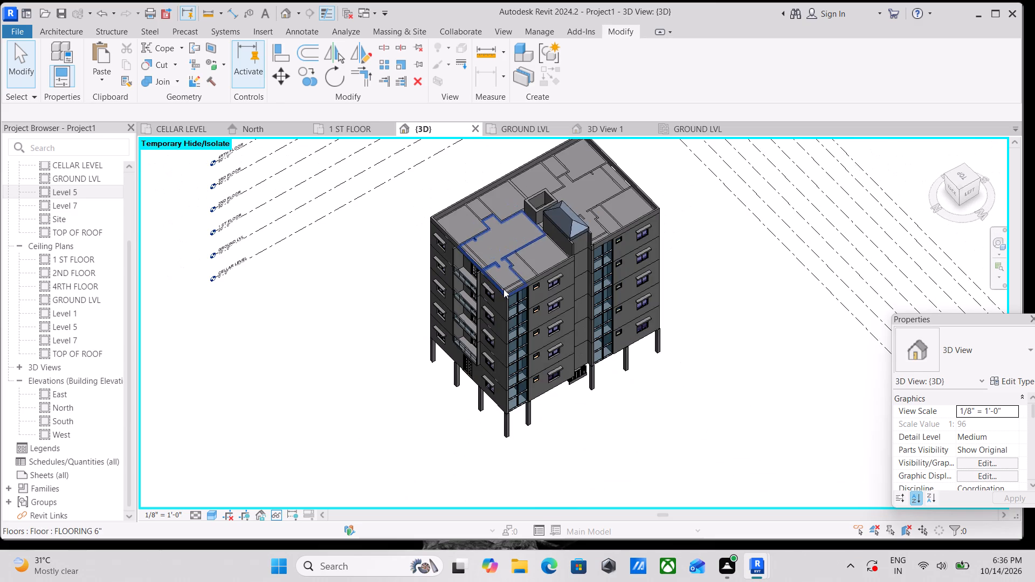
shift+middle_drag(496, 341, 657, 175)
shift+middle_click(569, 295)
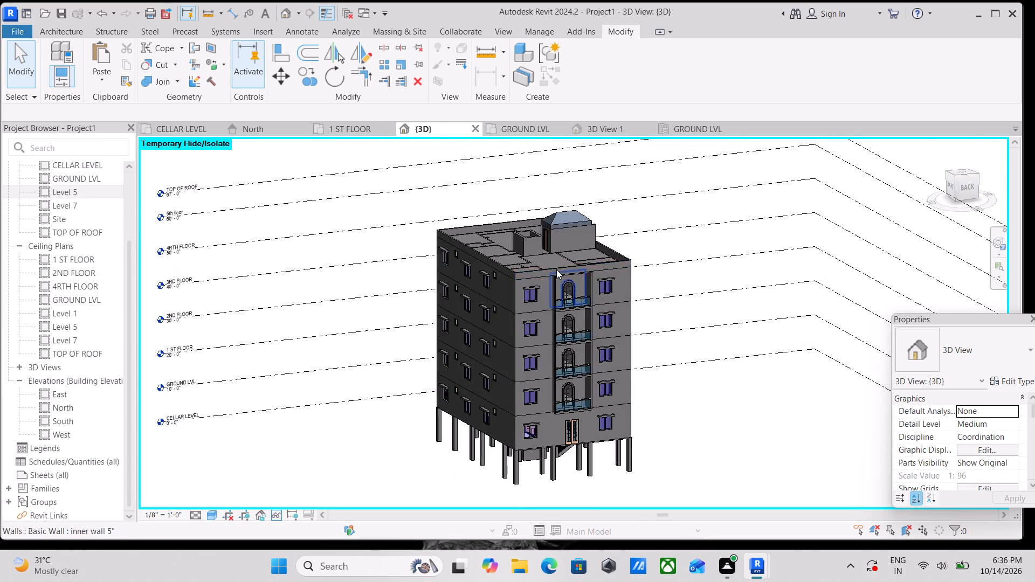
scroll(548, 258, up, 9)
shift+middle_drag(512, 297, 497, 306)
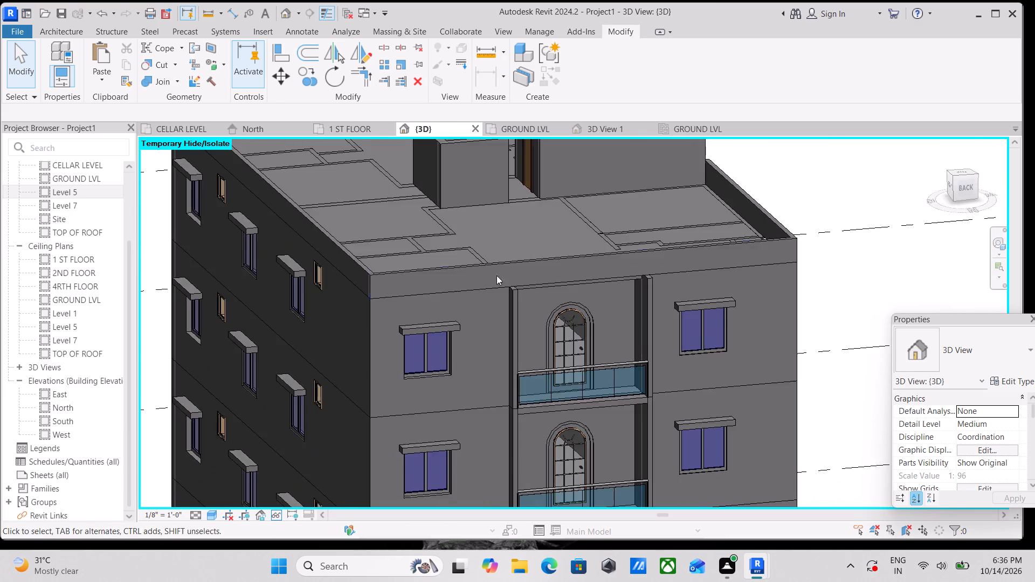
scroll(492, 273, up, 3)
scroll(321, 271, up, 3)
scroll(387, 276, down, 1)
middle_click(388, 275)
scroll(383, 281, down, 3)
middle_drag(383, 279, 383, 289)
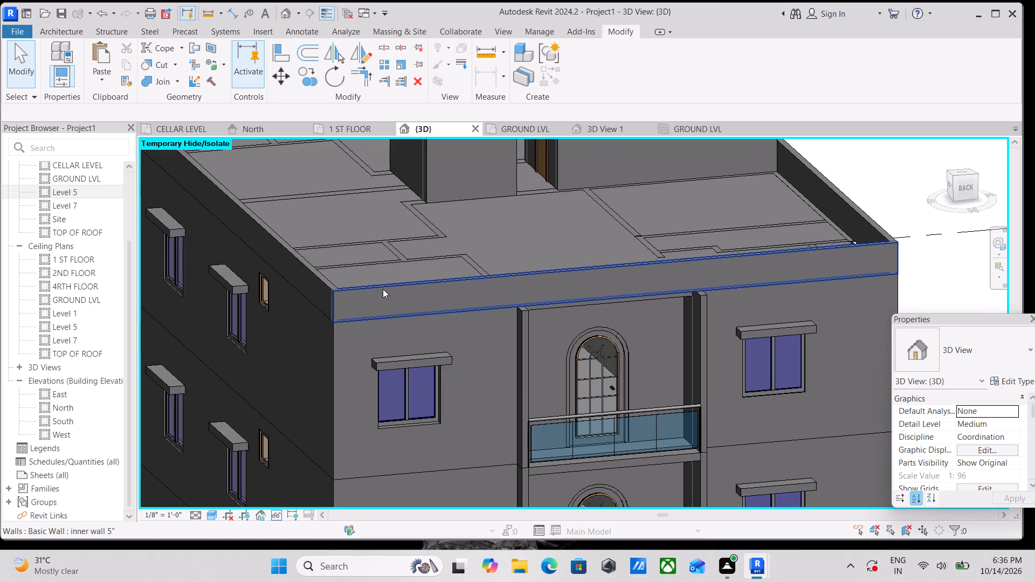
scroll(410, 279, down, 1)
middle_drag(410, 279, 430, 294)
scroll(431, 295, down, 3)
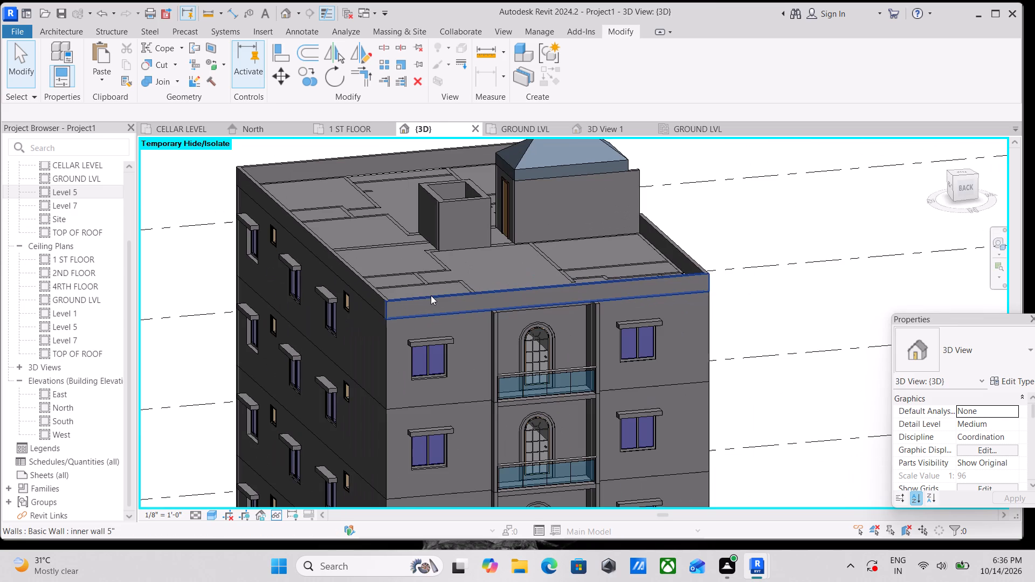
scroll(431, 295, down, 1)
scroll(431, 295, up, 3)
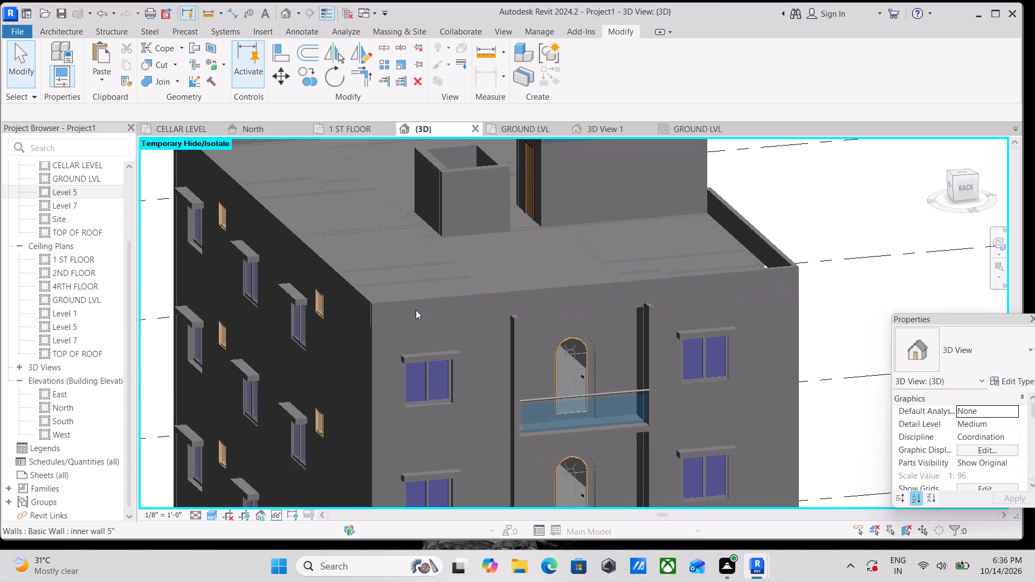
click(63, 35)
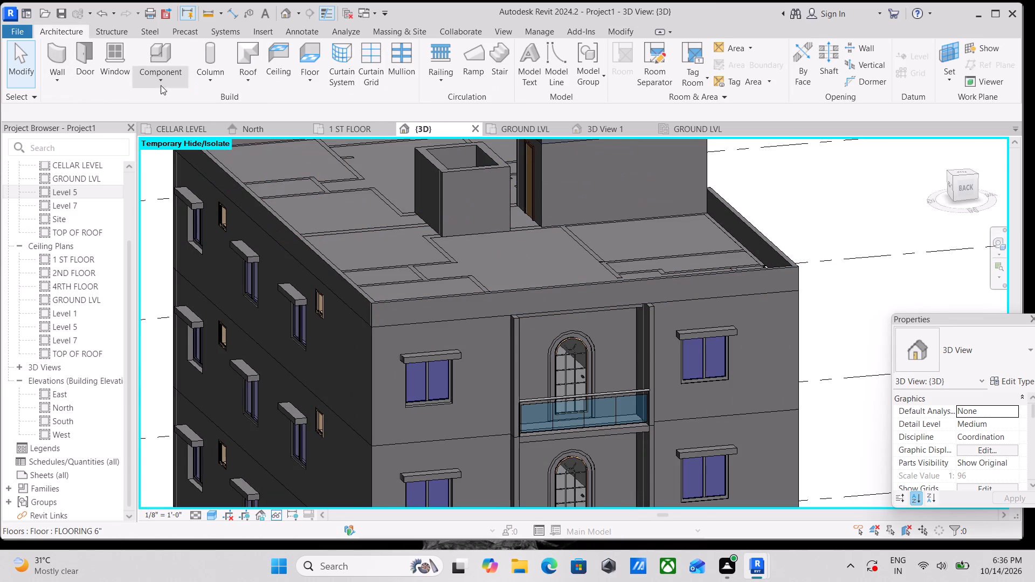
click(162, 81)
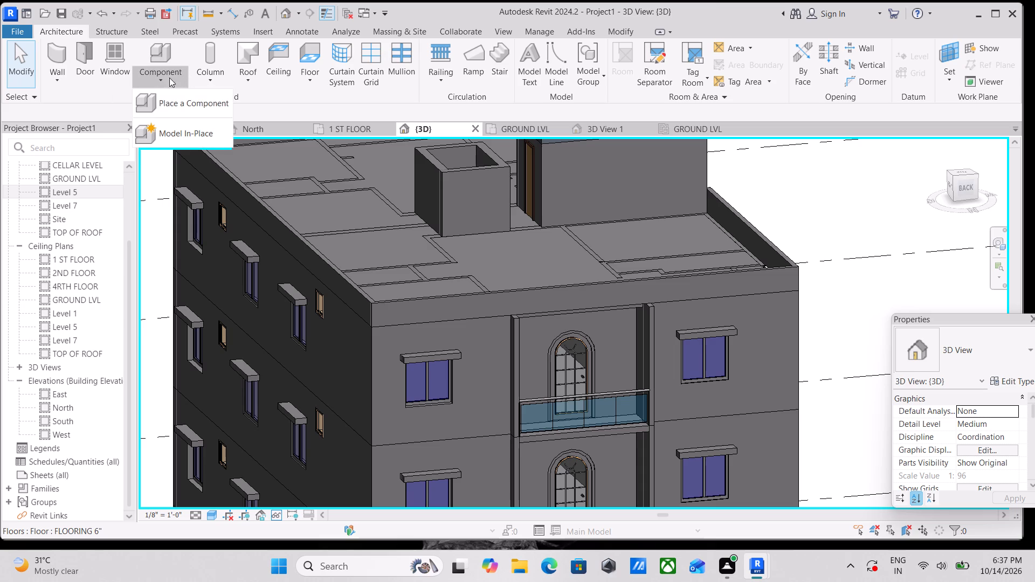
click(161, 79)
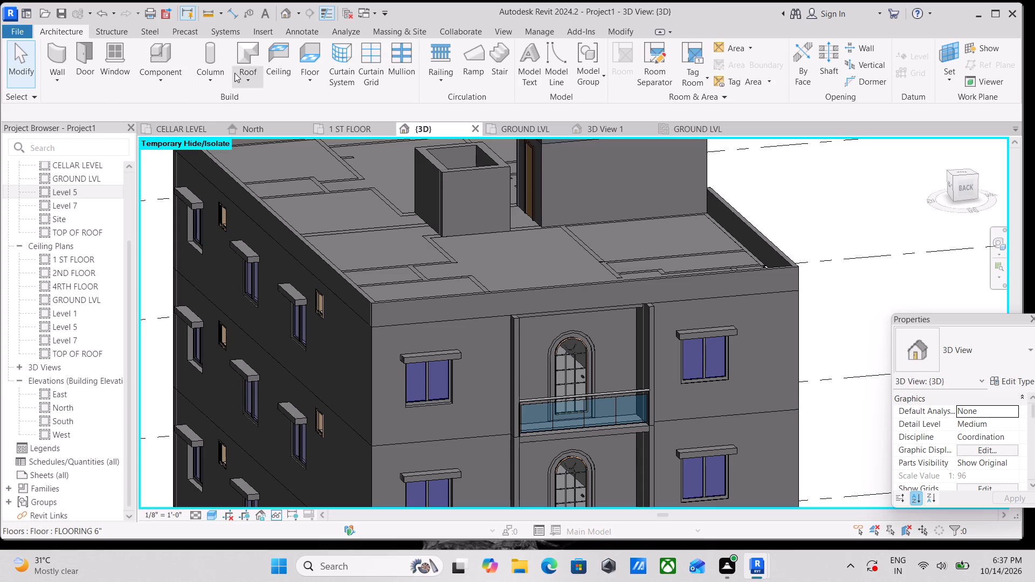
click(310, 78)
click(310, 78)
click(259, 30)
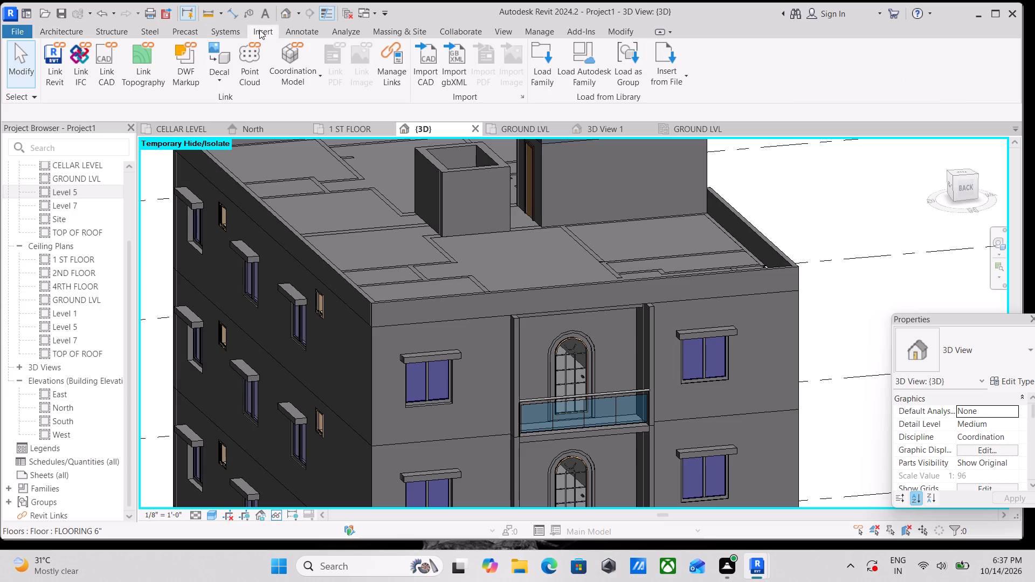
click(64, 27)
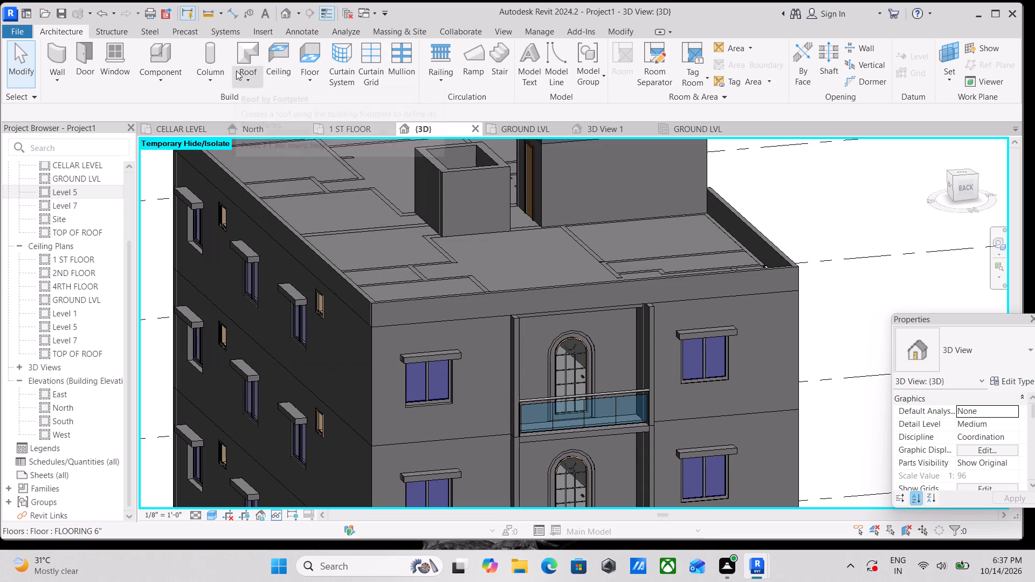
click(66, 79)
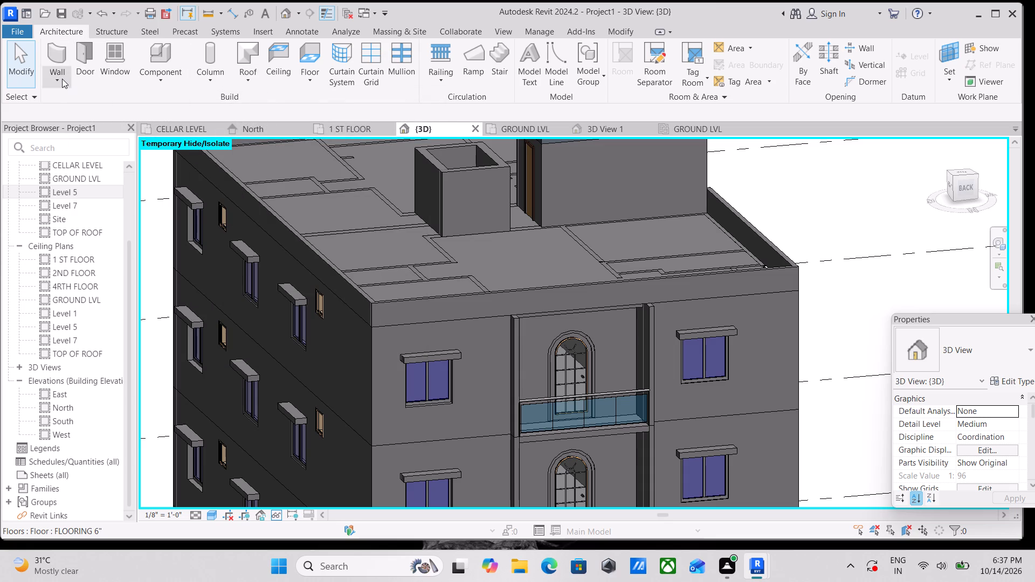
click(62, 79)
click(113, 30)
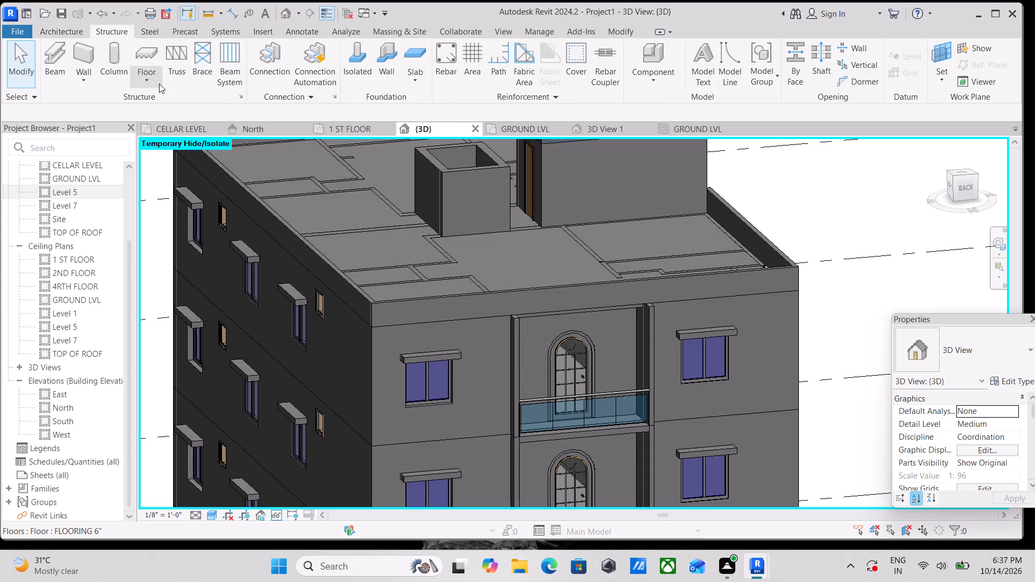
Start a new in-place model in the Generic Models category, keeping the suggested name.
click(53, 27)
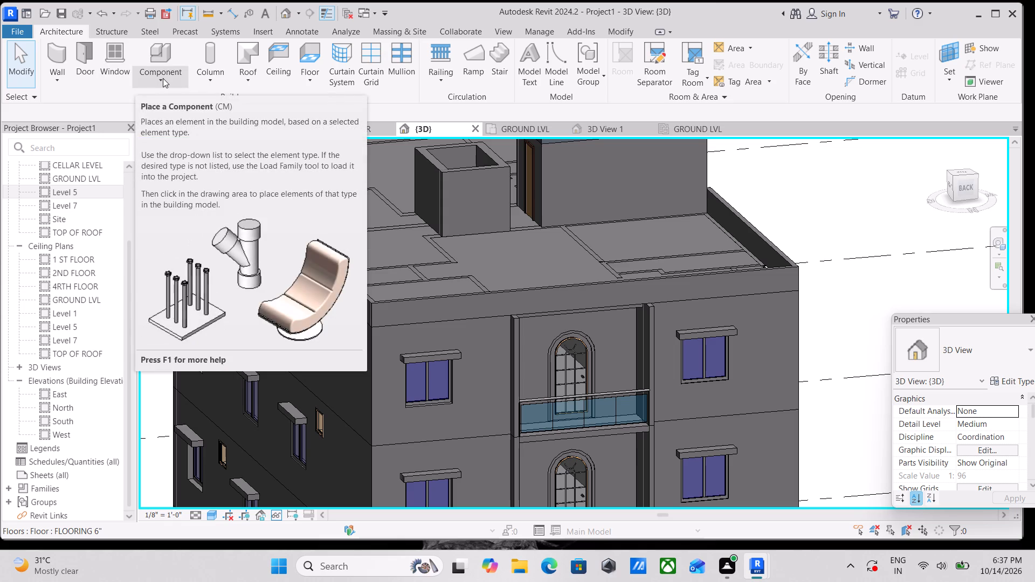
click(163, 78)
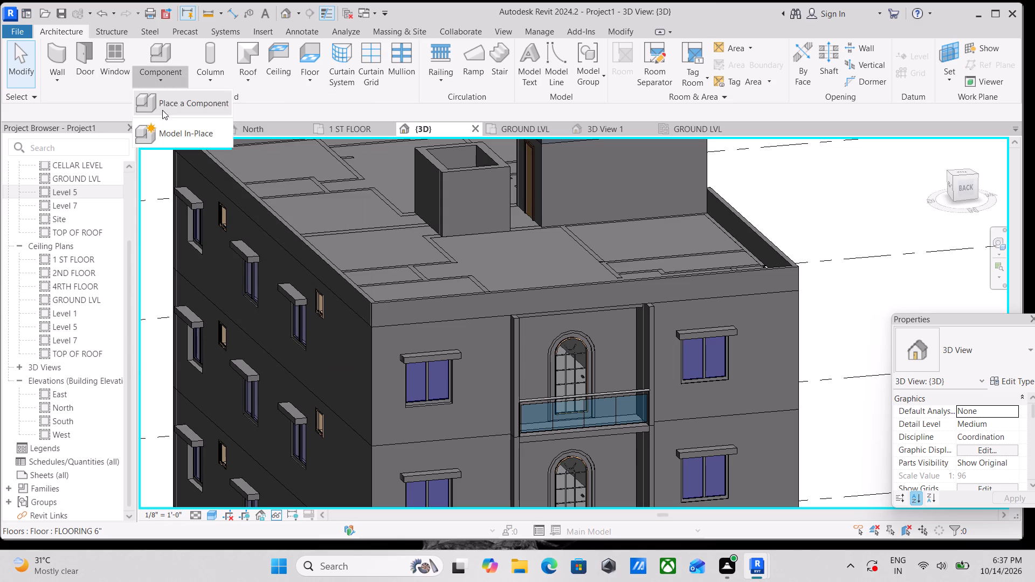
click(162, 131)
scroll(437, 285, down, 6)
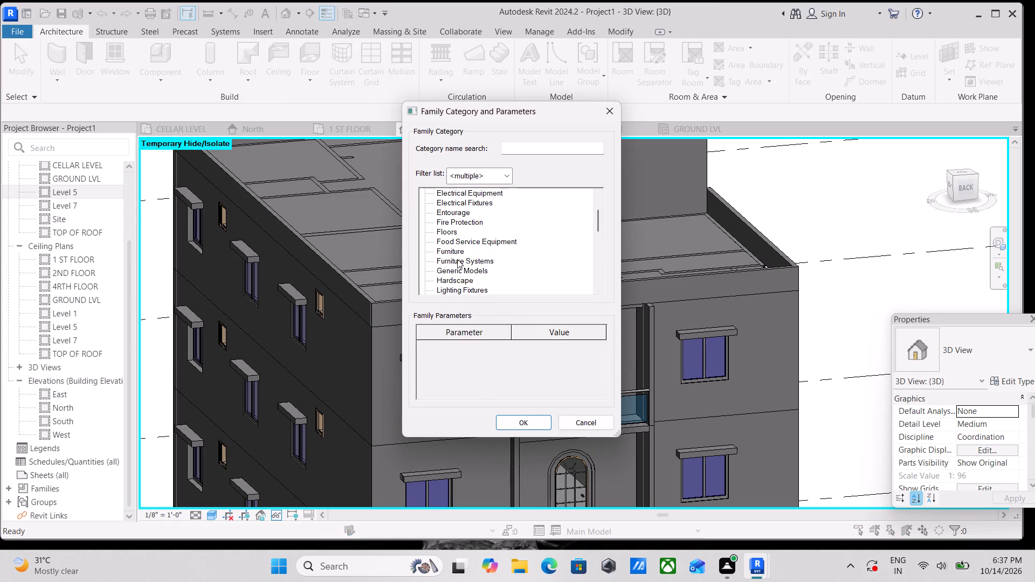
click(457, 258)
click(533, 426)
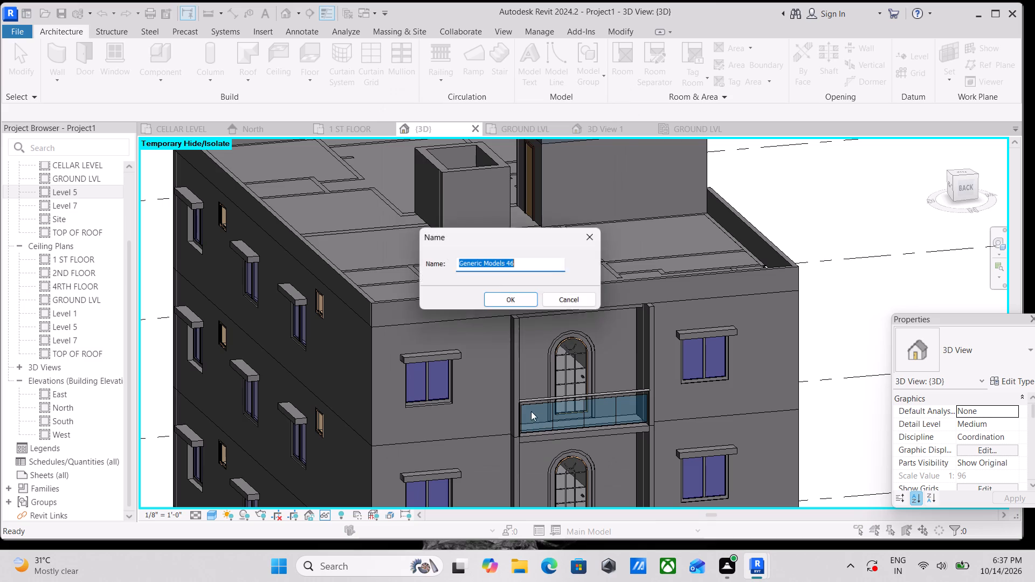
click(507, 302)
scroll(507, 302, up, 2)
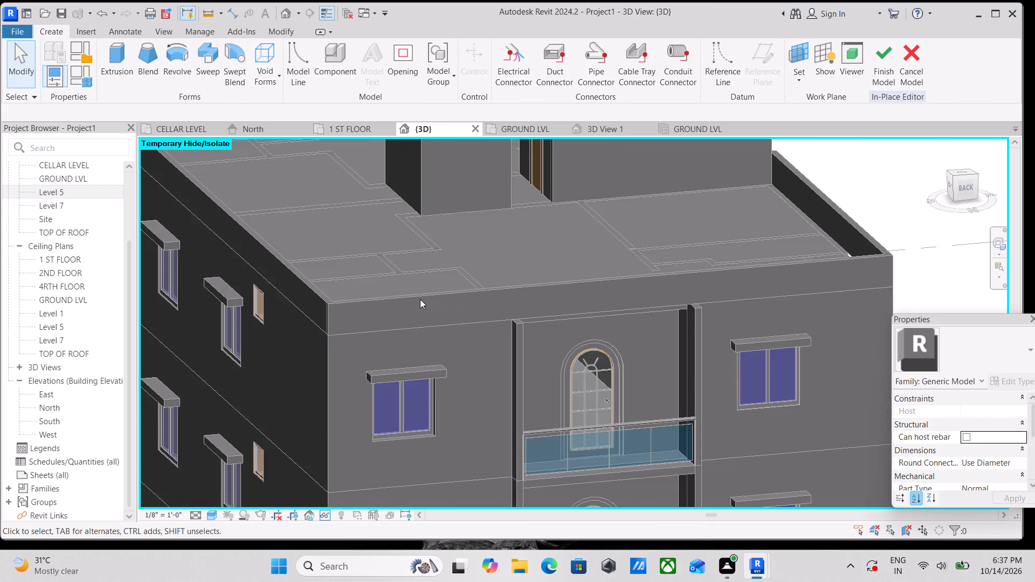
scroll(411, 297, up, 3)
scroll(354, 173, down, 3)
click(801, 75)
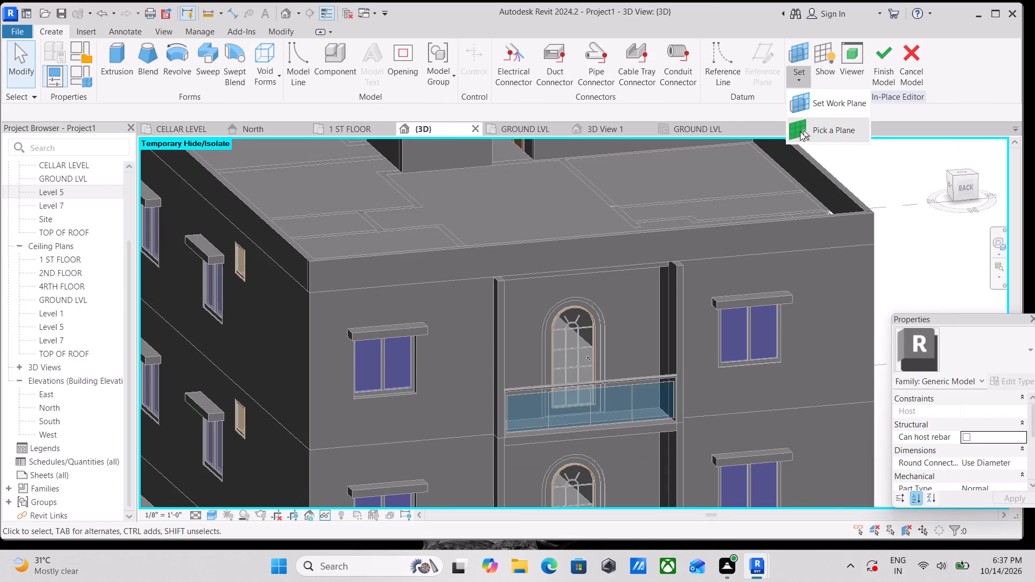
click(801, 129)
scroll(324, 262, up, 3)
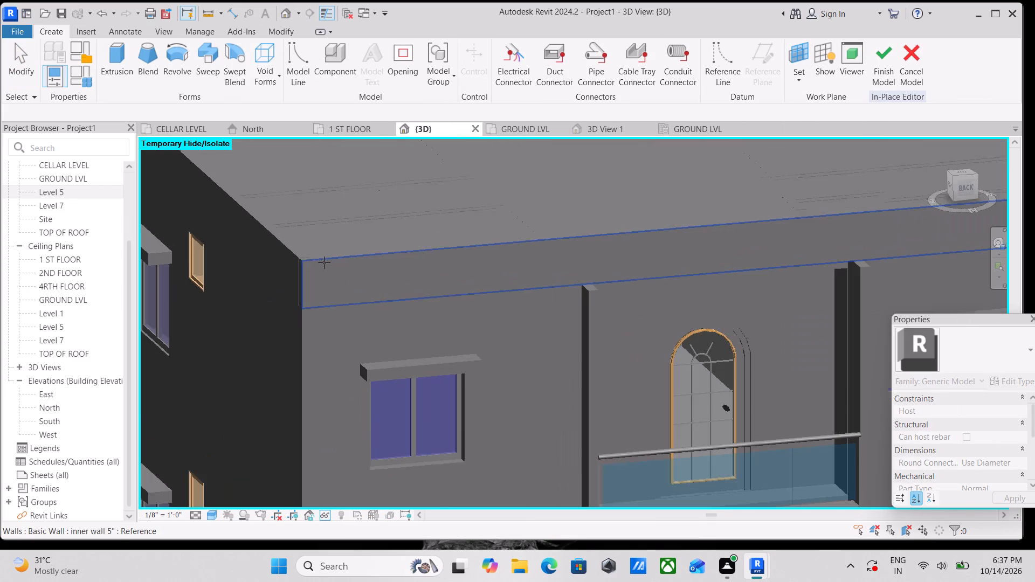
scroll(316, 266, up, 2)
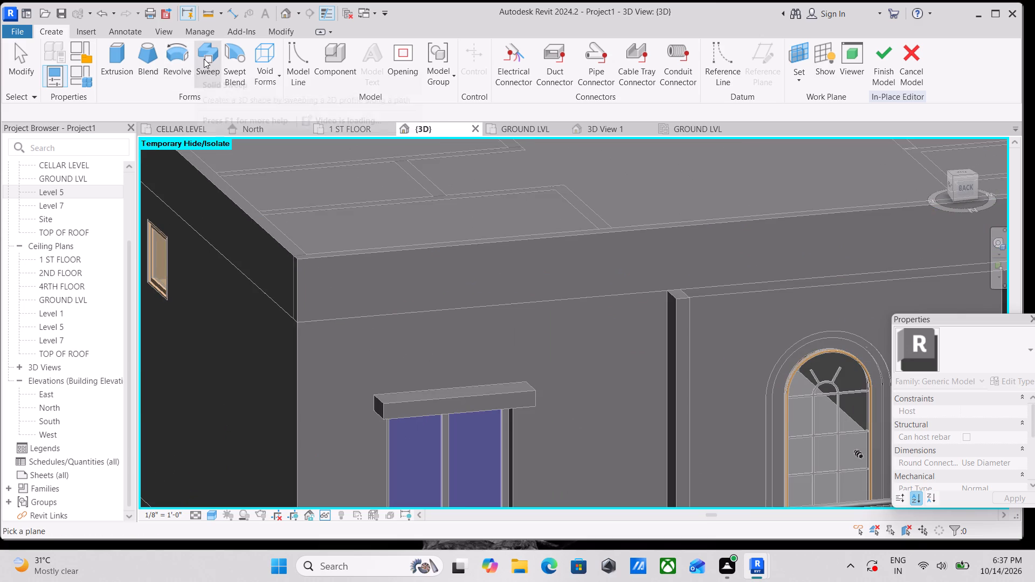
Start a Sweep in the in-place model.
click(204, 59)
scroll(375, 275, up, 3)
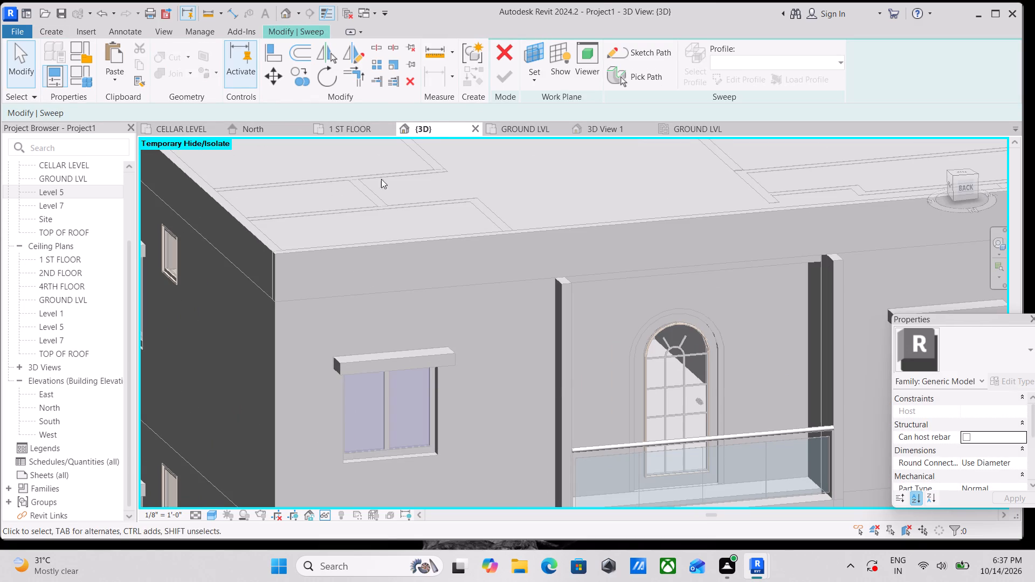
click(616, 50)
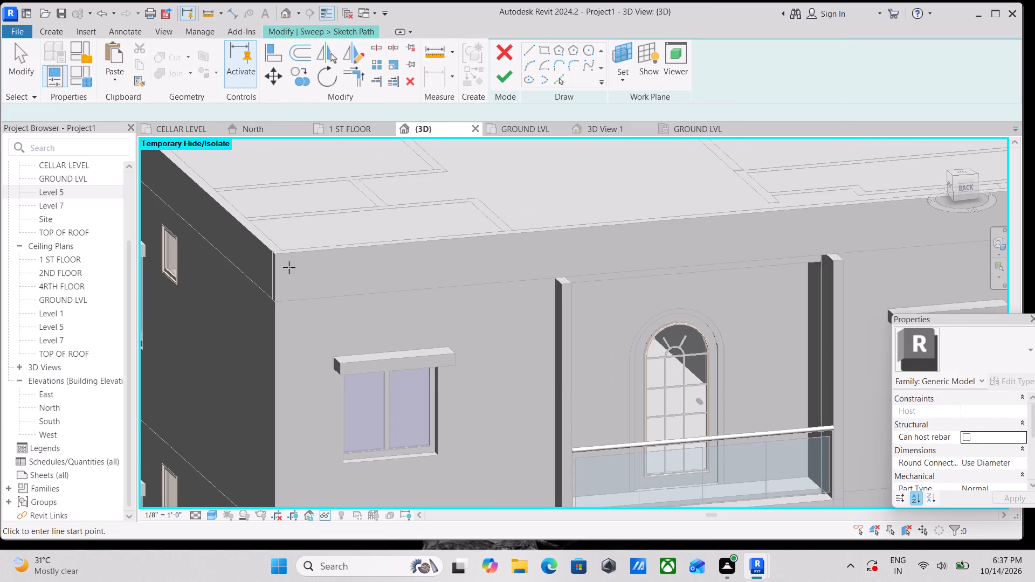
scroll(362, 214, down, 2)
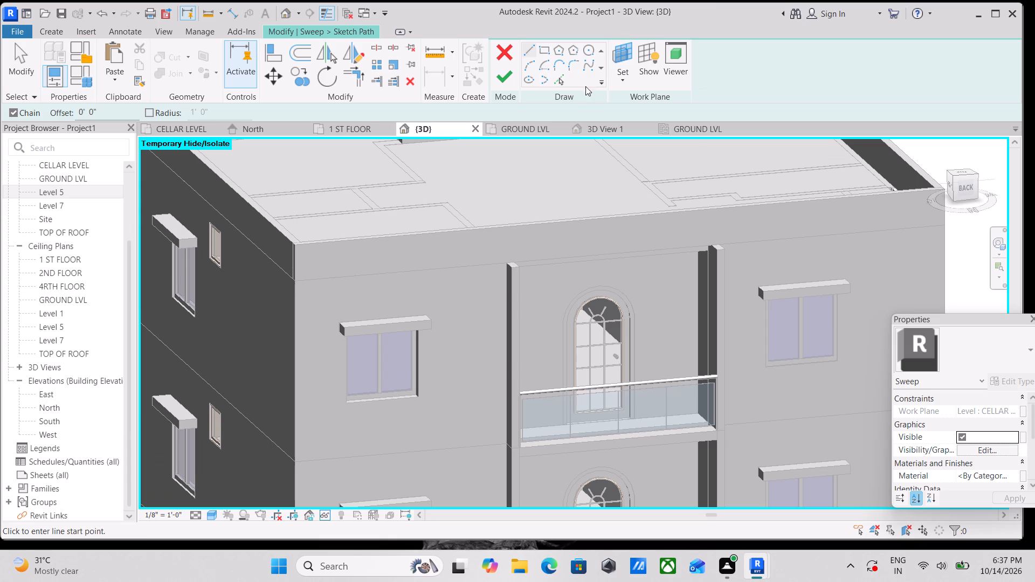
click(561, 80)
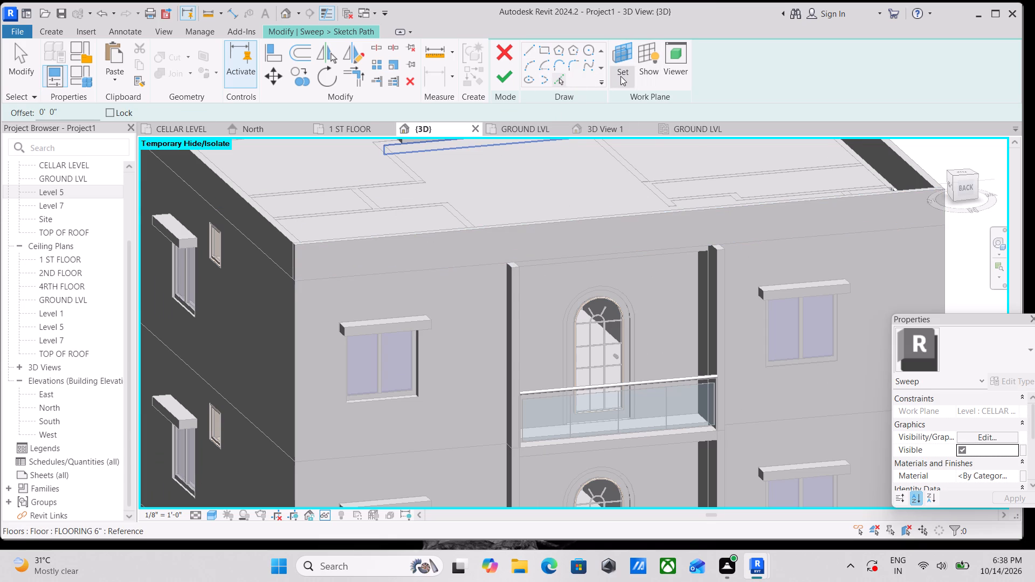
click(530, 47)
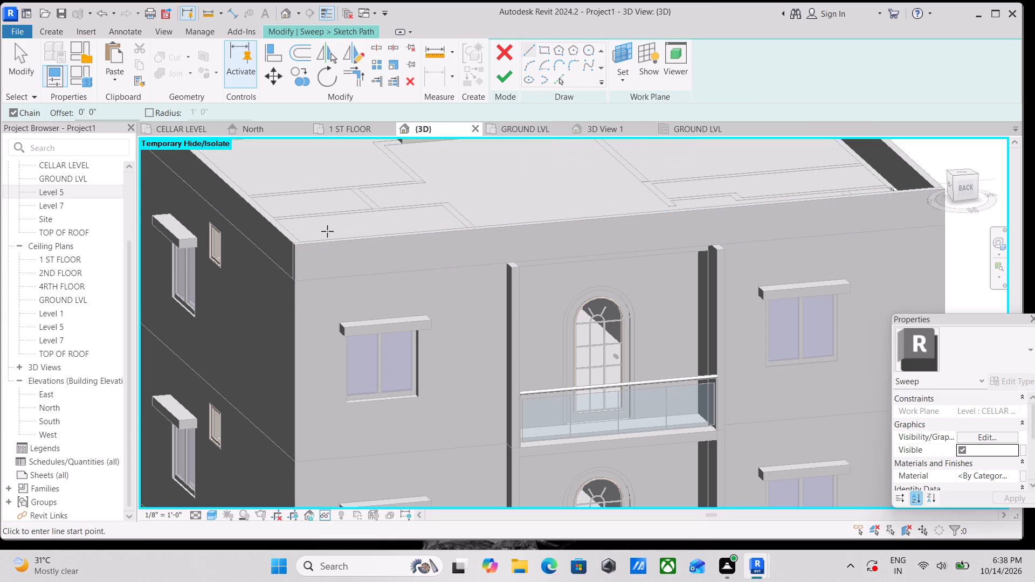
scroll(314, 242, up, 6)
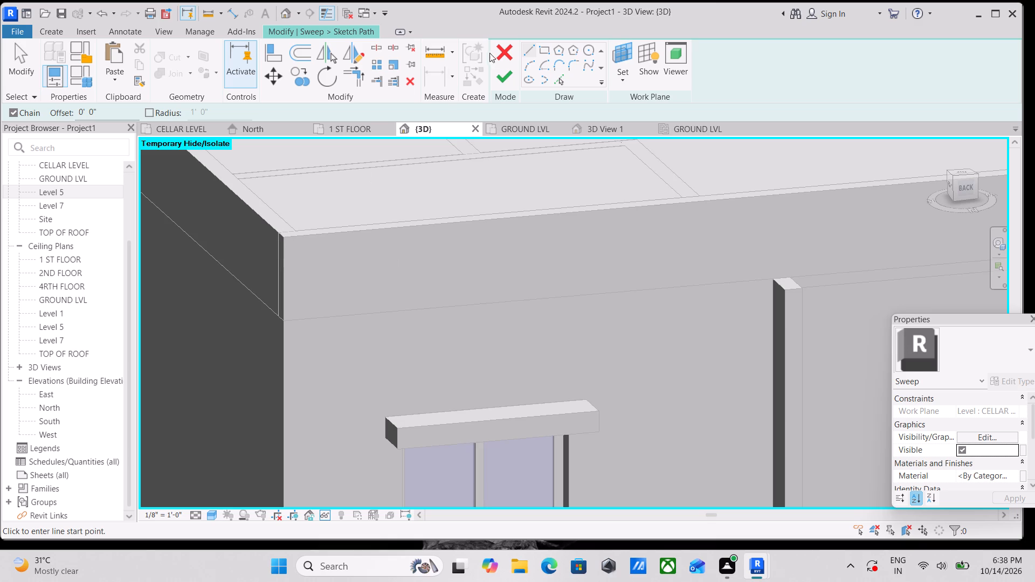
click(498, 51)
Pick the roof parapet's outer top edge on the back balcony side as the sweep path and finish the path.
click(639, 82)
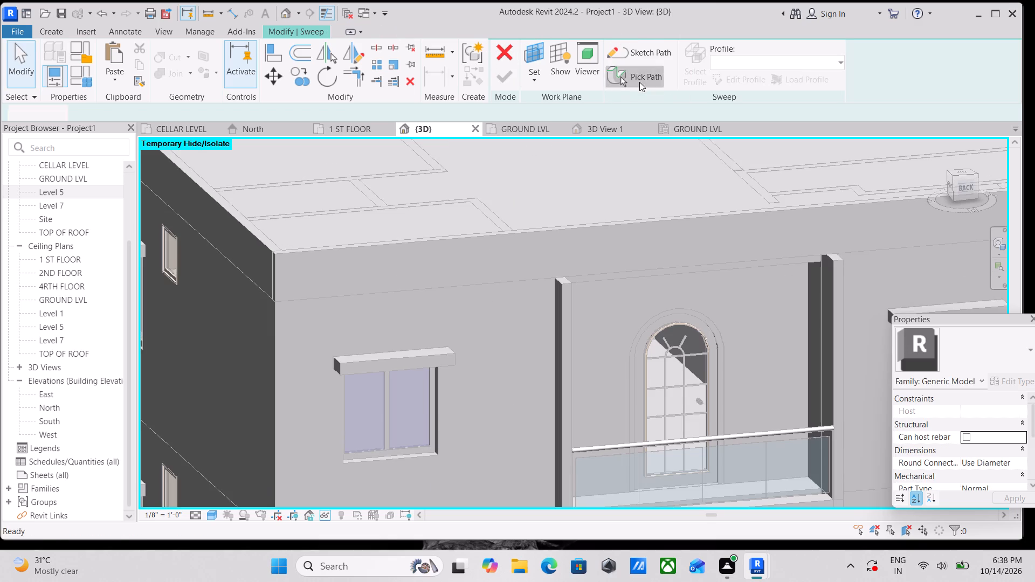
click(408, 240)
scroll(451, 246, down, 1)
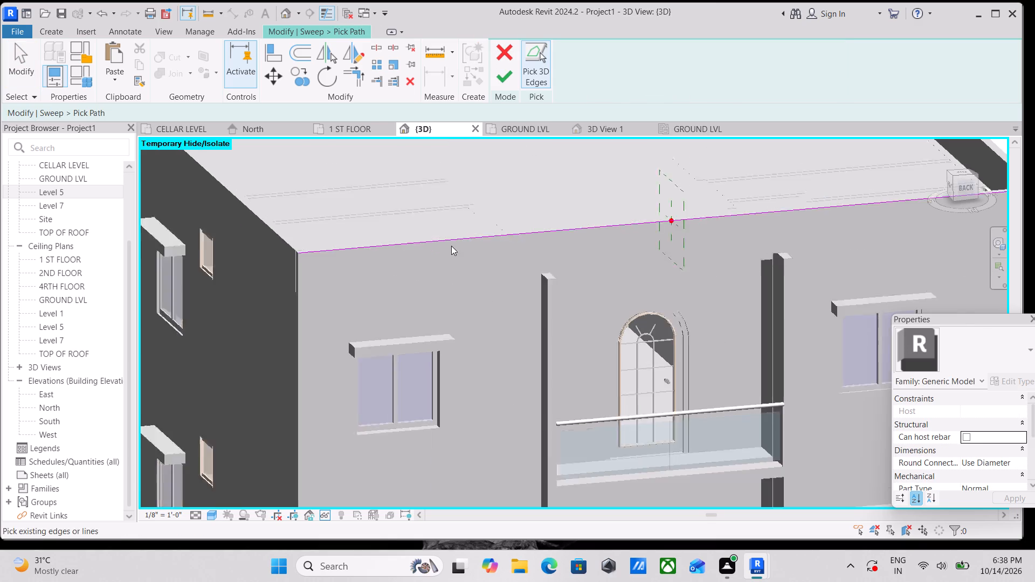
scroll(451, 246, down, 1)
click(507, 86)
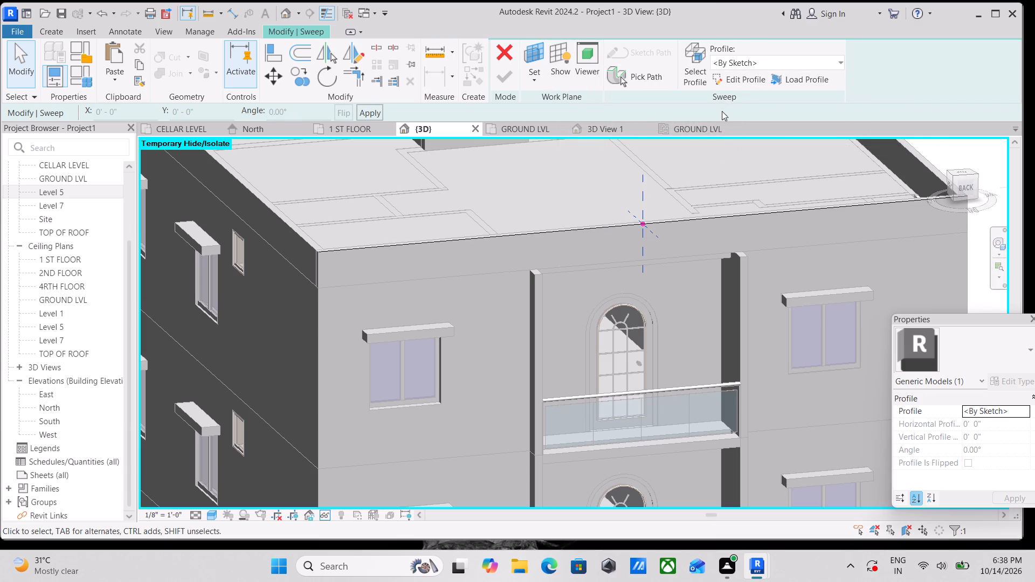
In the Right view, sketch a closed three-step profile at the parapet's top outer corner, about 5 1/2" wide at the top and narrowing downward.
click(953, 185)
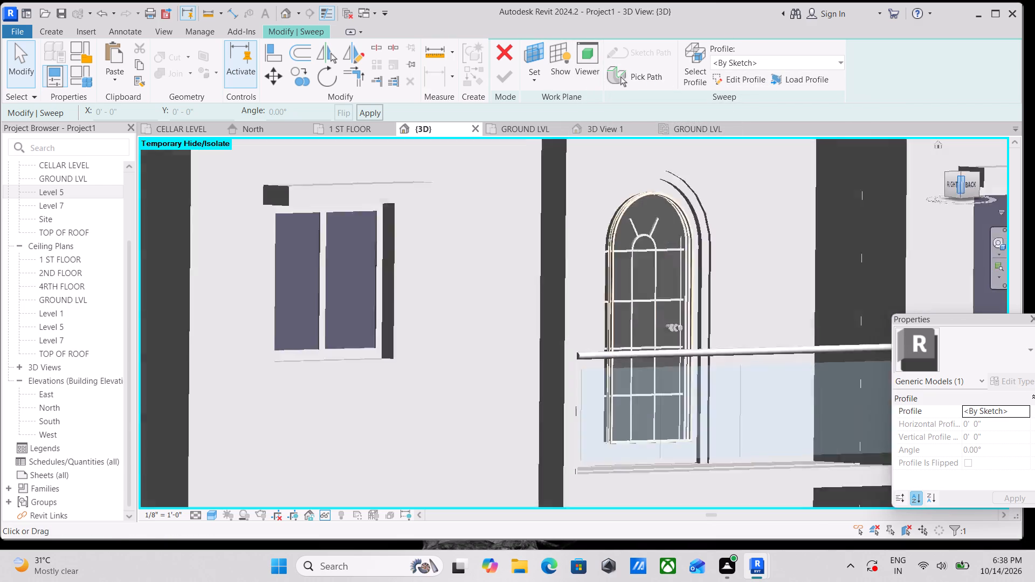
click(953, 185)
scroll(623, 320, up, 3)
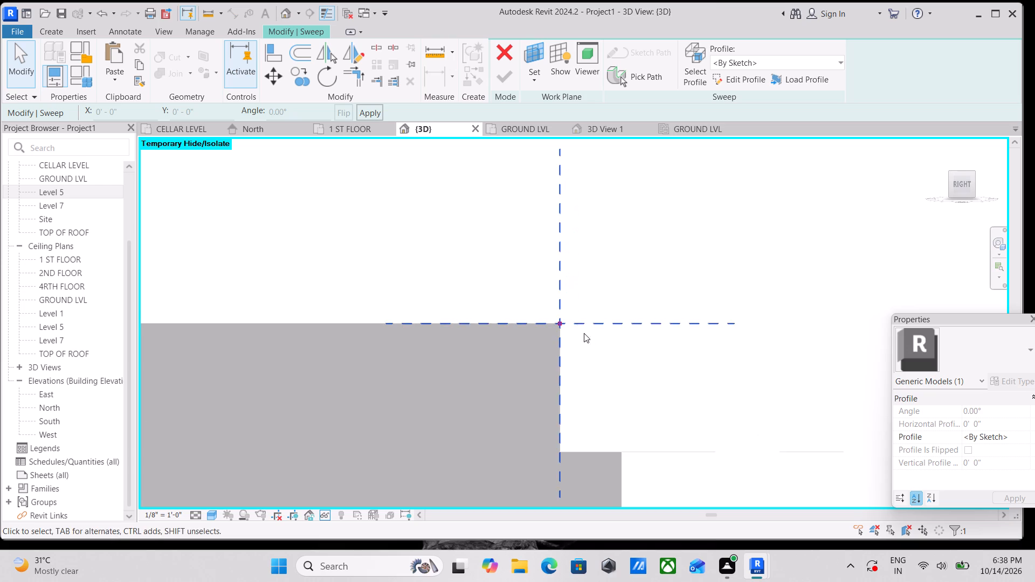
scroll(549, 336, up, 3)
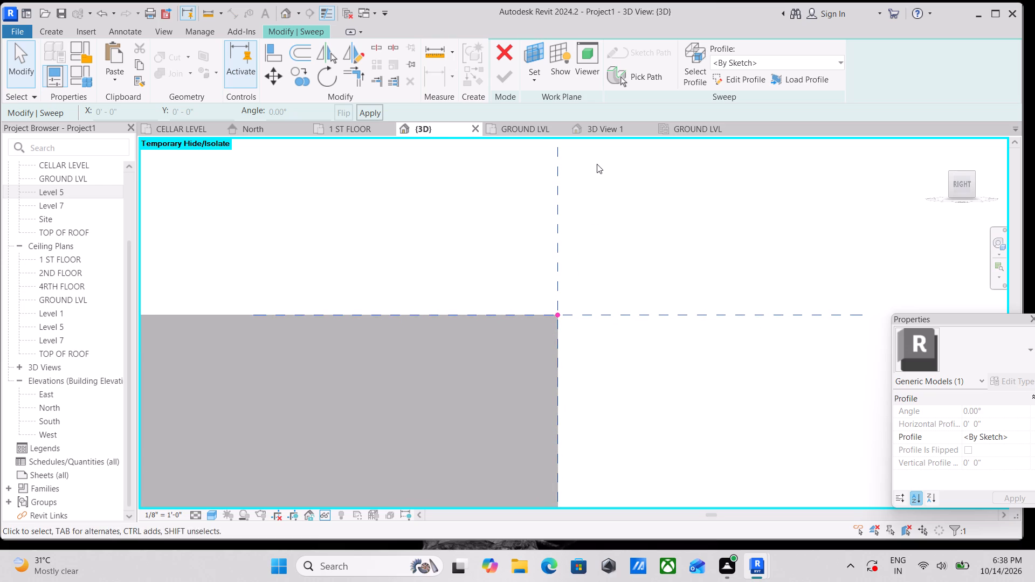
scroll(596, 210, down, 8)
middle_drag(621, 224, 620, 246)
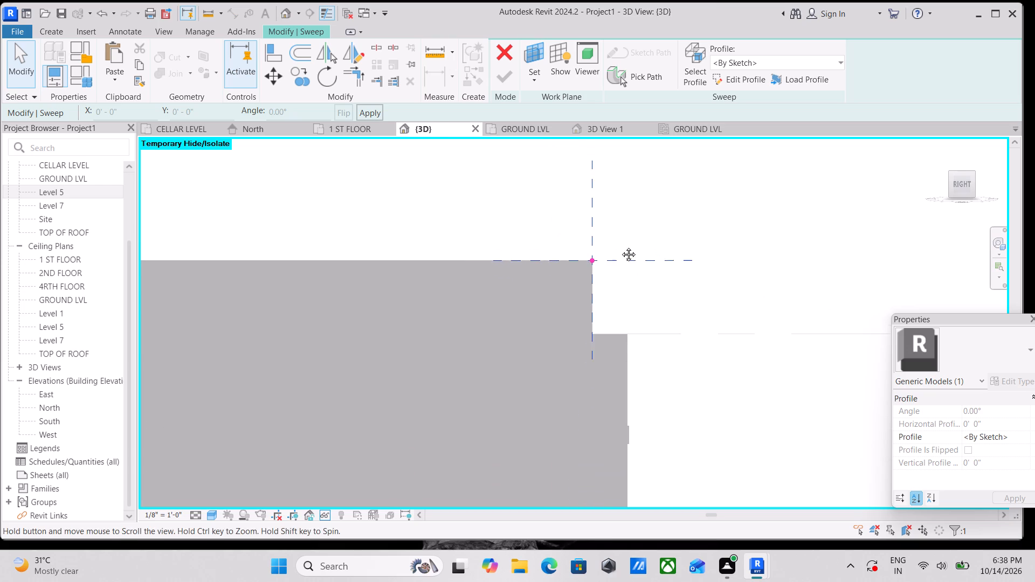
middle_drag(620, 246, 611, 272)
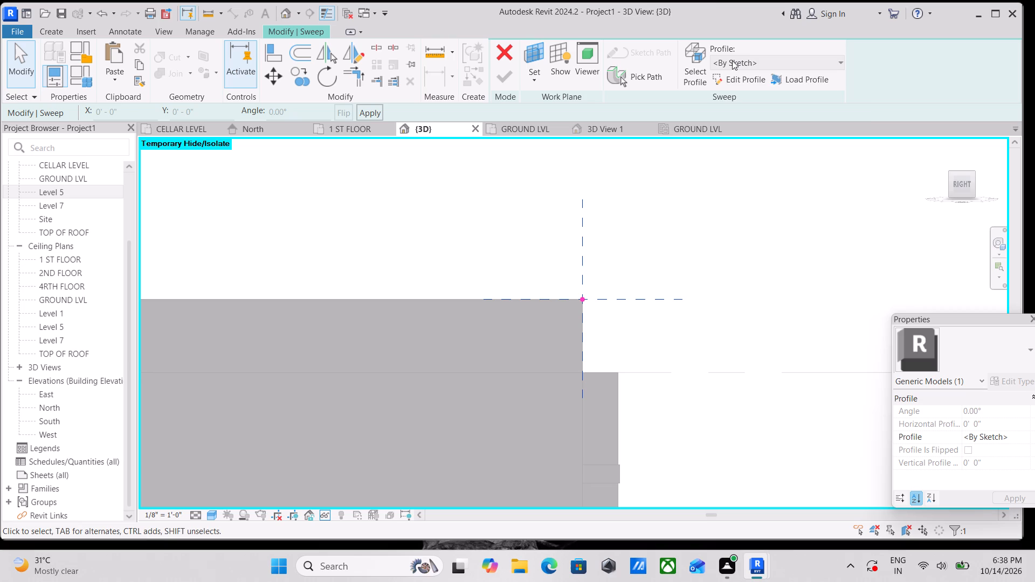
click(732, 60)
click(734, 61)
click(732, 79)
scroll(579, 293, up, 3)
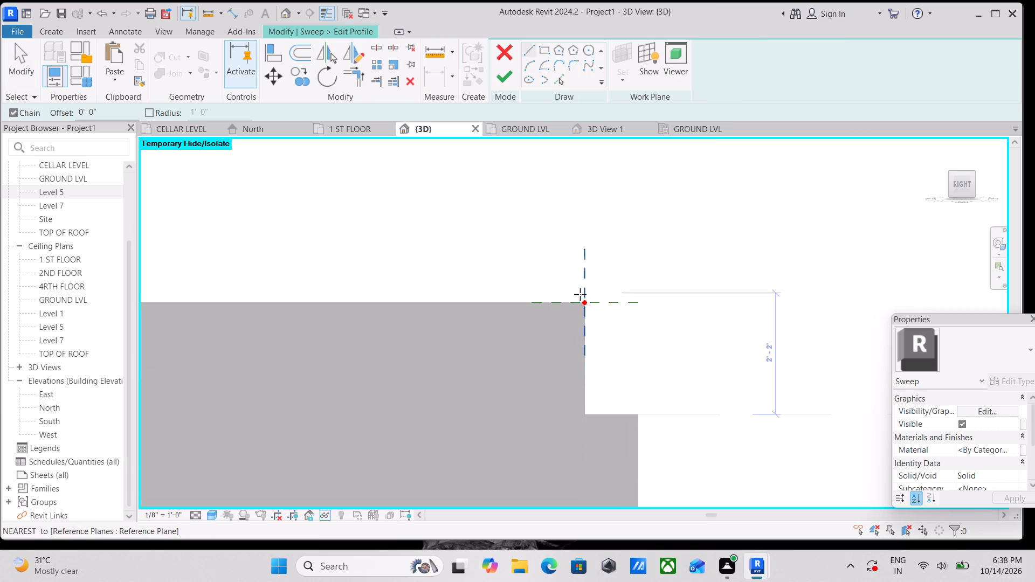
scroll(580, 294, up, 7)
click(580, 291)
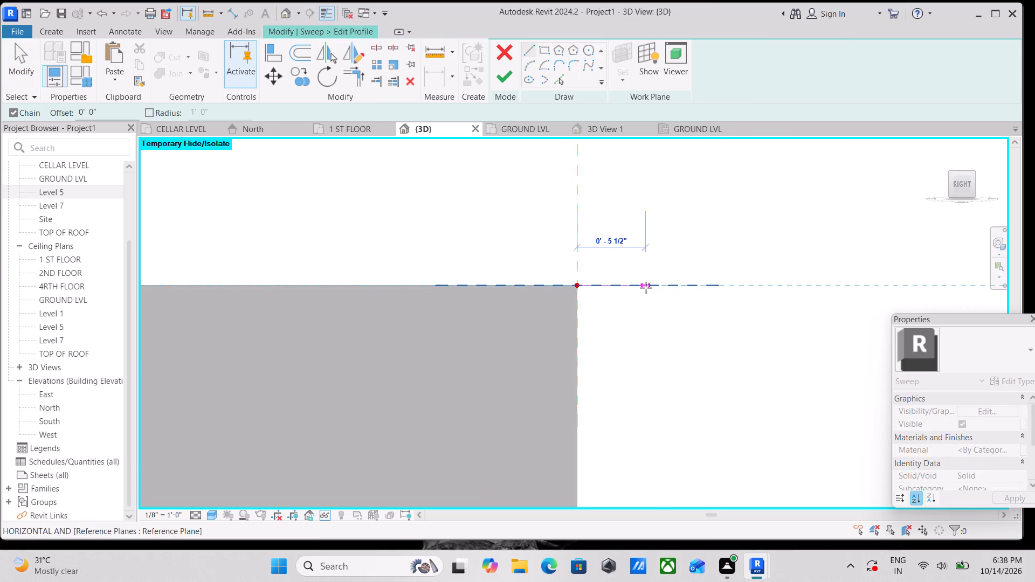
click(646, 287)
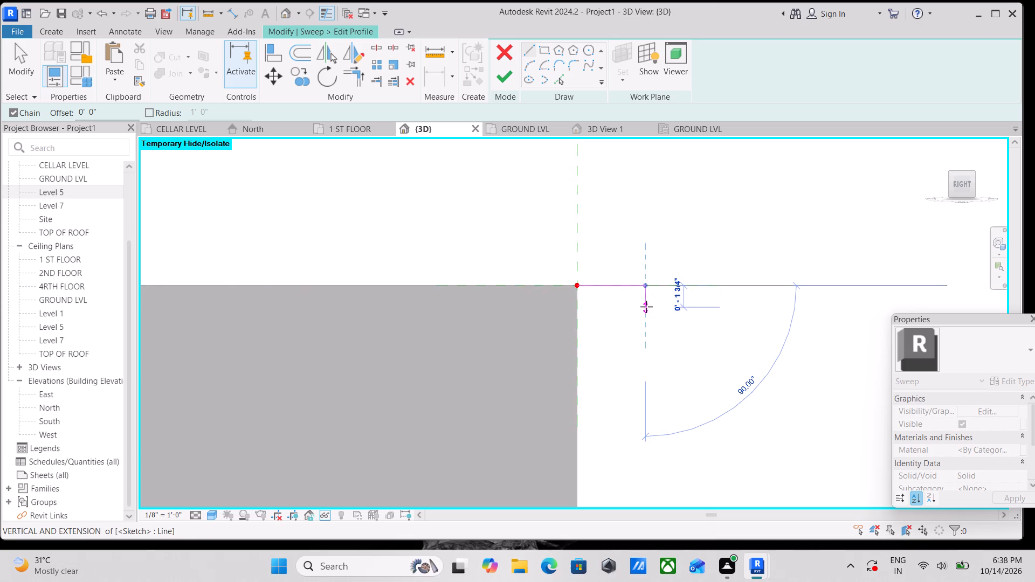
click(646, 308)
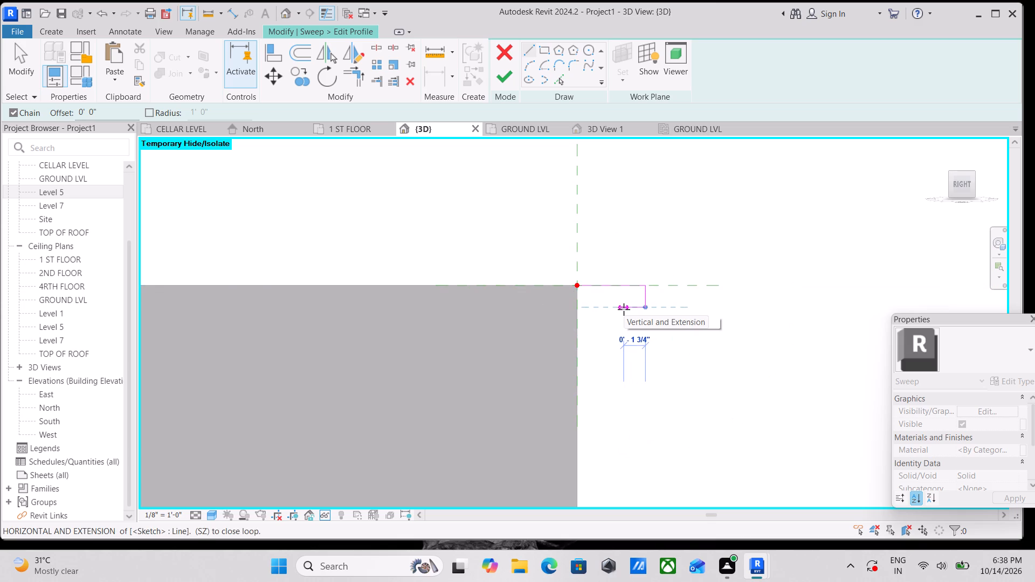
click(621, 309)
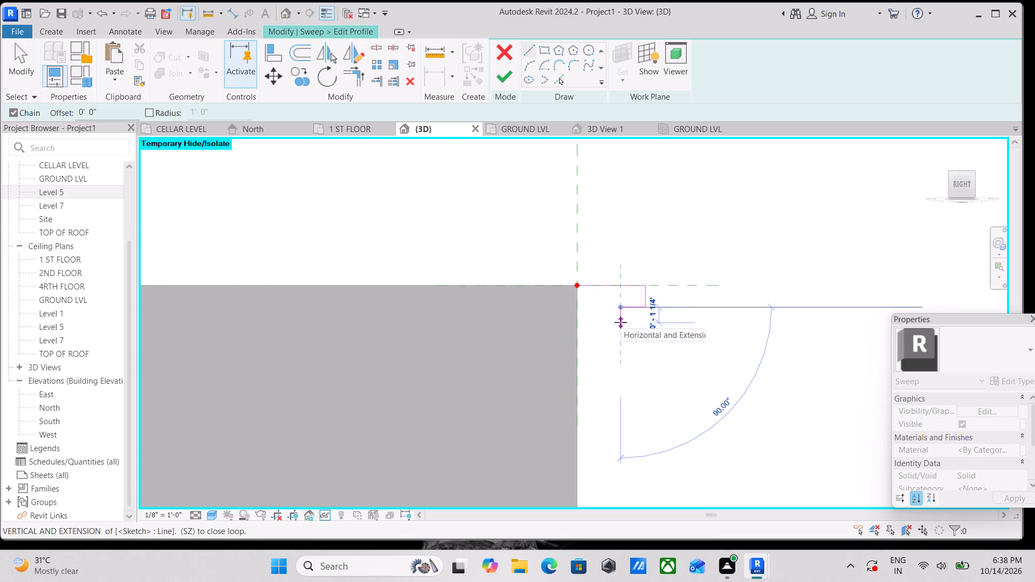
click(620, 322)
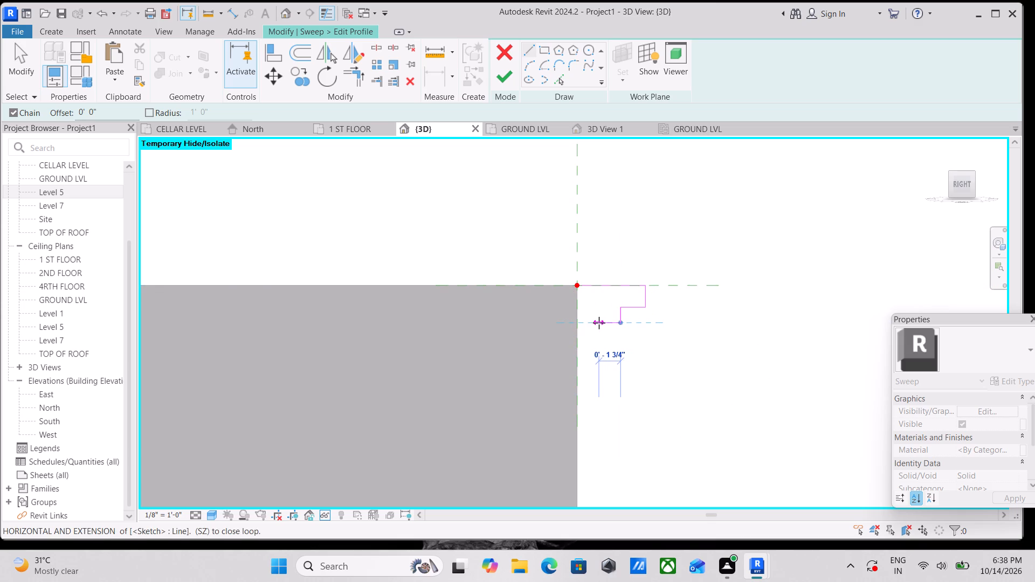
click(599, 323)
click(598, 334)
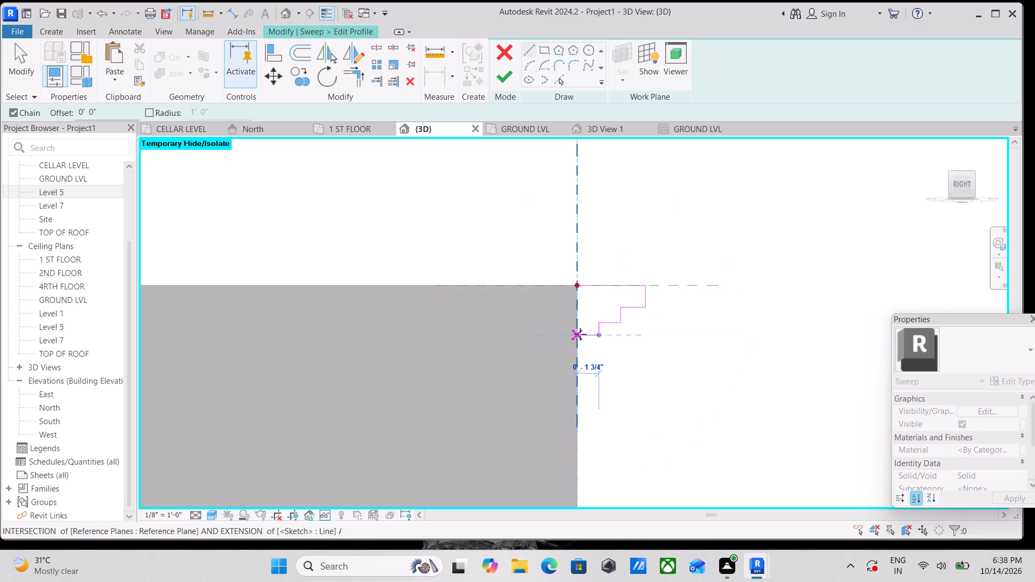
click(579, 334)
click(576, 287)
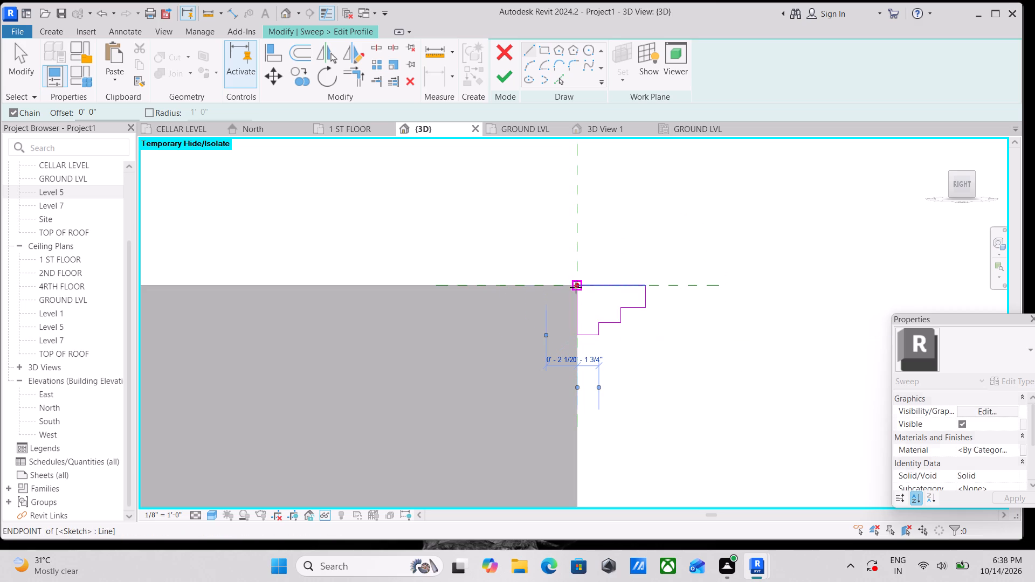
click(499, 82)
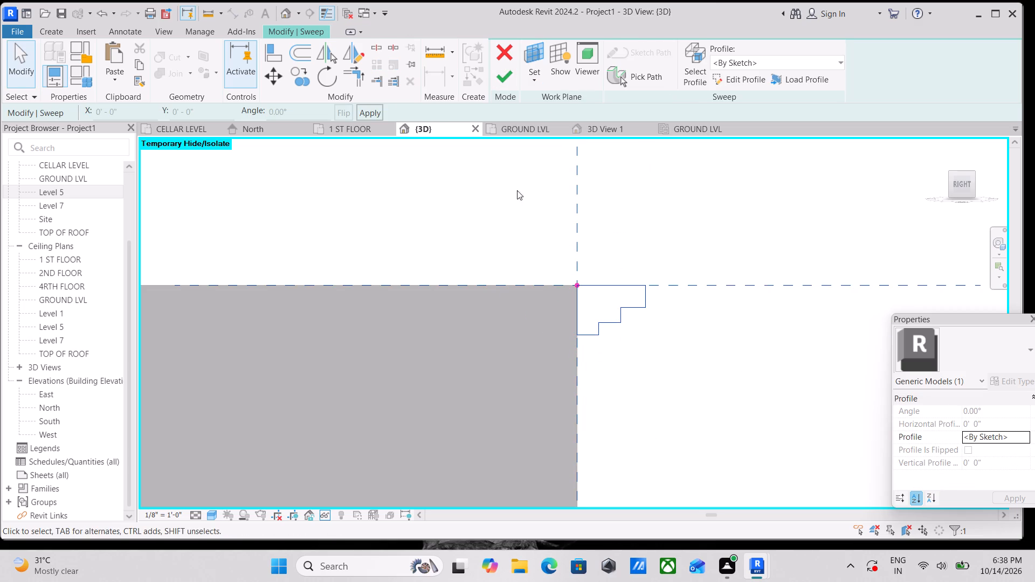
Finish the parapet edge sweep and the in-place model.
click(509, 81)
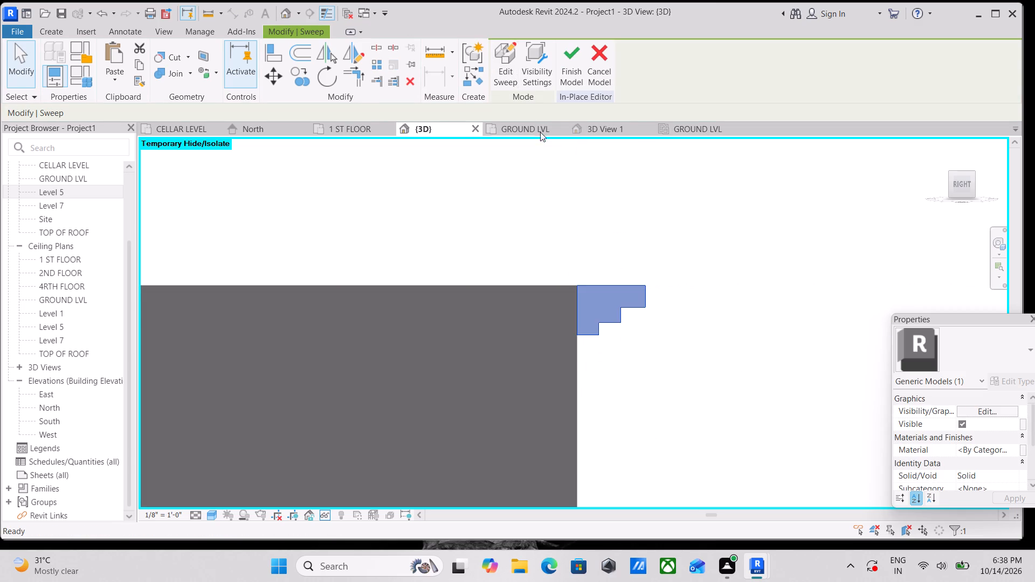
scroll(542, 138, down, 3)
click(569, 67)
scroll(605, 182, down, 3)
scroll(642, 236, down, 2)
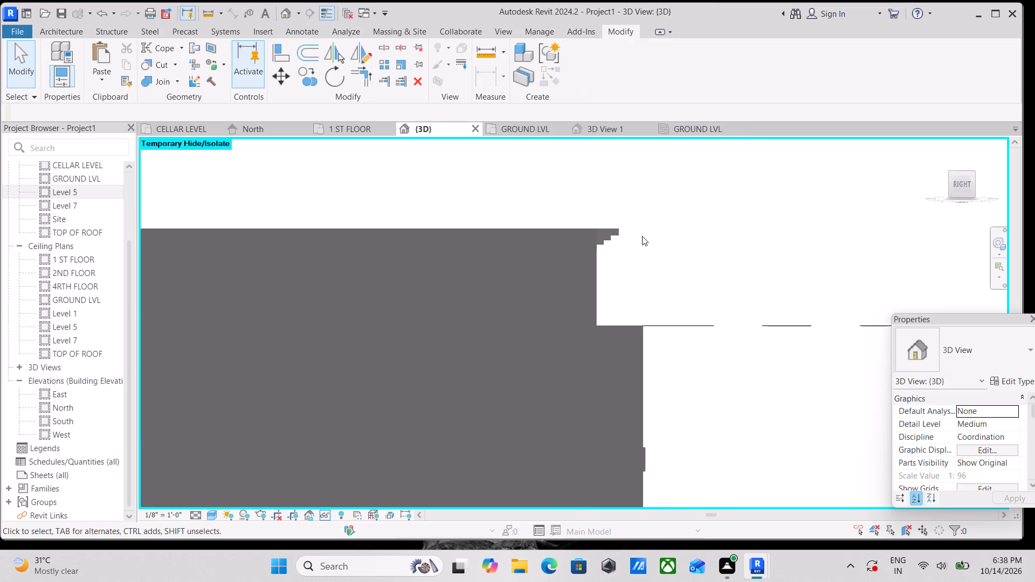
shift+middle_drag(660, 254, 546, 314)
scroll(539, 303, down, 1)
shift+middle_drag(539, 303, 464, 279)
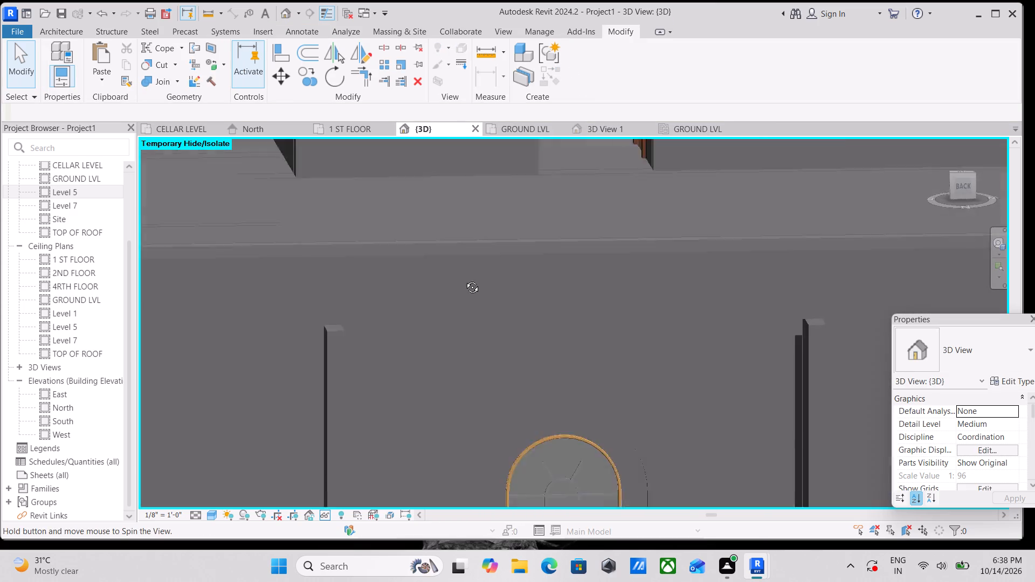
Open the stepped moulding along the back parapet edge for in-place editing.
shift+middle_drag(464, 279, 463, 279)
shift+scroll(461, 278, up, 1)
scroll(463, 273, down, 2)
middle_drag(463, 273, 526, 222)
shift+middle_drag(523, 239, 547, 208)
shift+scroll(547, 207, down, 6)
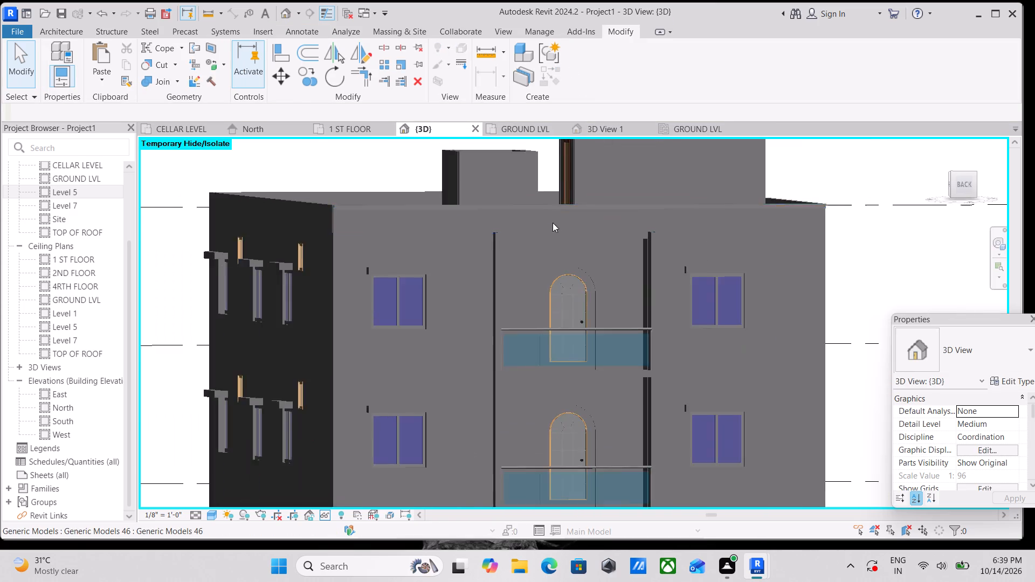
shift+scroll(553, 223, down, 3)
middle_drag(554, 231, 537, 214)
shift+middle_drag(557, 219, 582, 284)
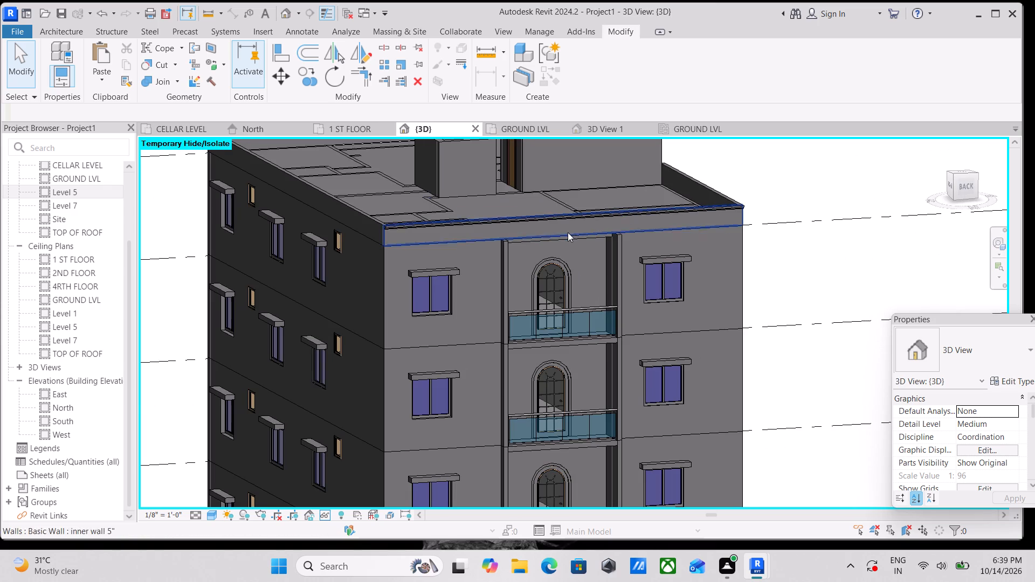
click(564, 216)
scroll(1022, 462, down, 3)
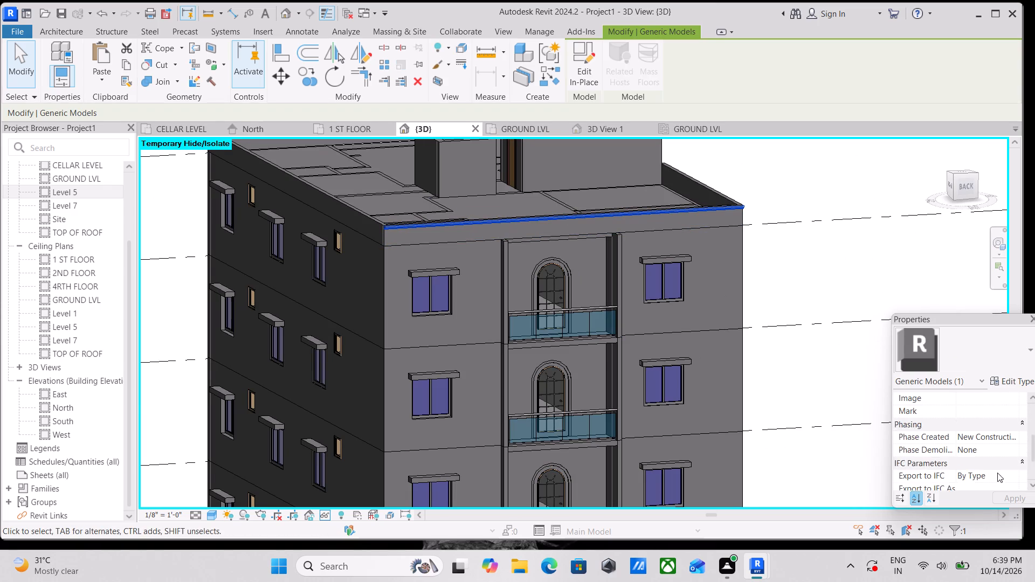
scroll(991, 472, down, 3)
scroll(979, 476, up, 10)
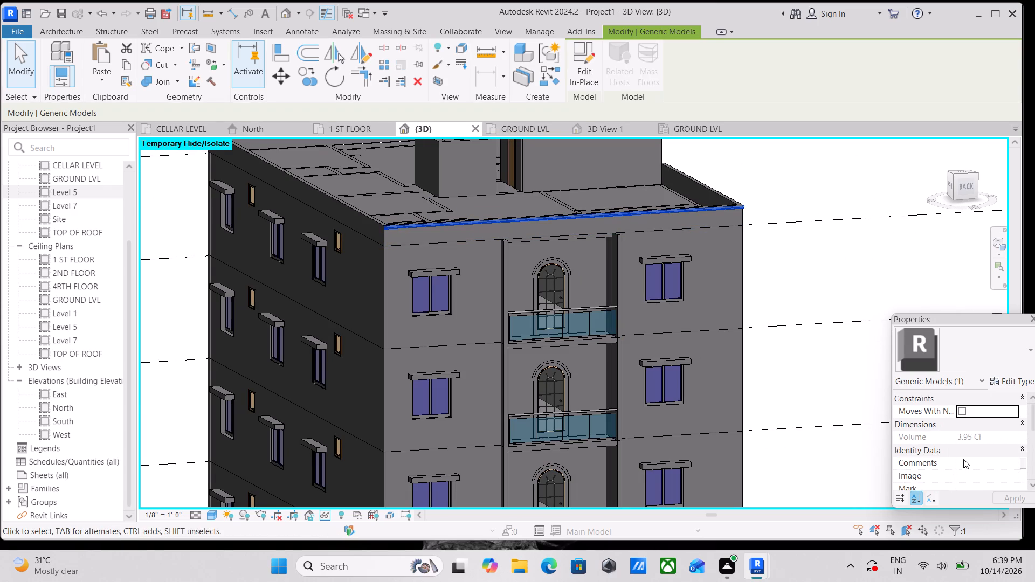
scroll(963, 459, up, 1)
scroll(778, 424, up, 3)
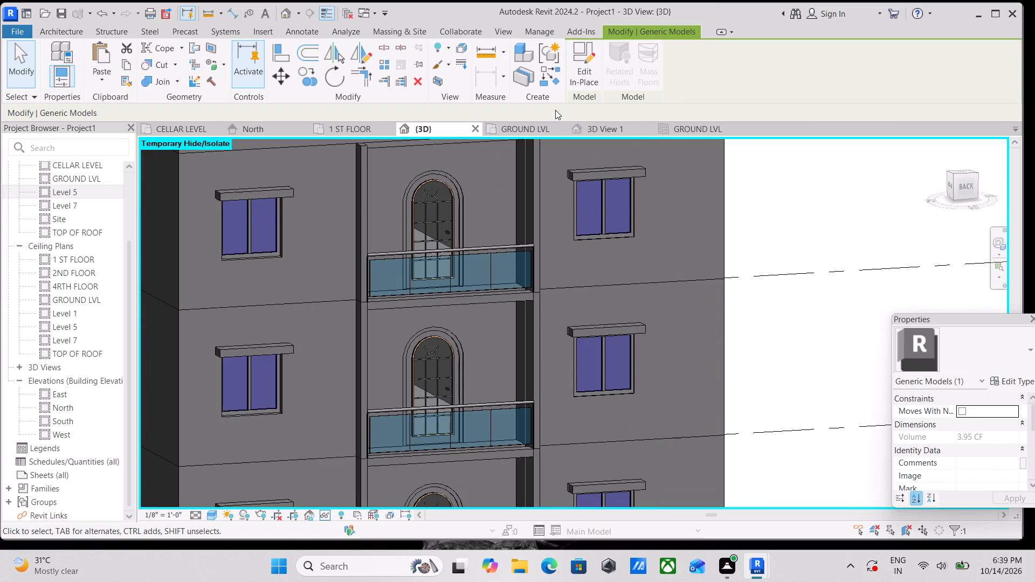
click(586, 47)
Assign the material white to the back parapet sweep and finish the in-place model.
scroll(940, 431, down, 3)
scroll(947, 436, up, 1)
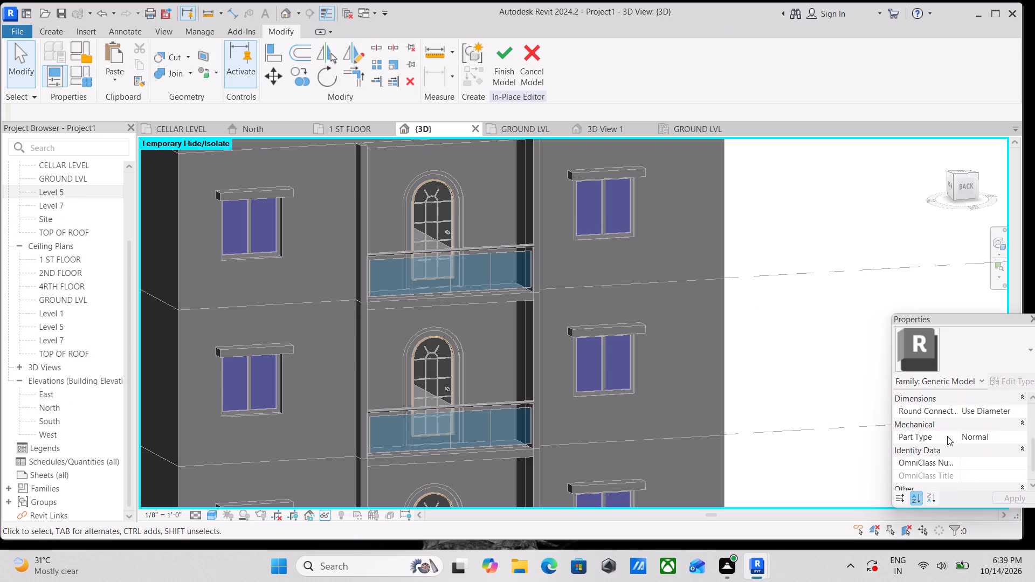
scroll(947, 436, up, 2)
scroll(1023, 448, up, 3)
scroll(957, 428, down, 3)
scroll(981, 453, up, 3)
scroll(984, 459, down, 1)
scroll(985, 460, up, 1)
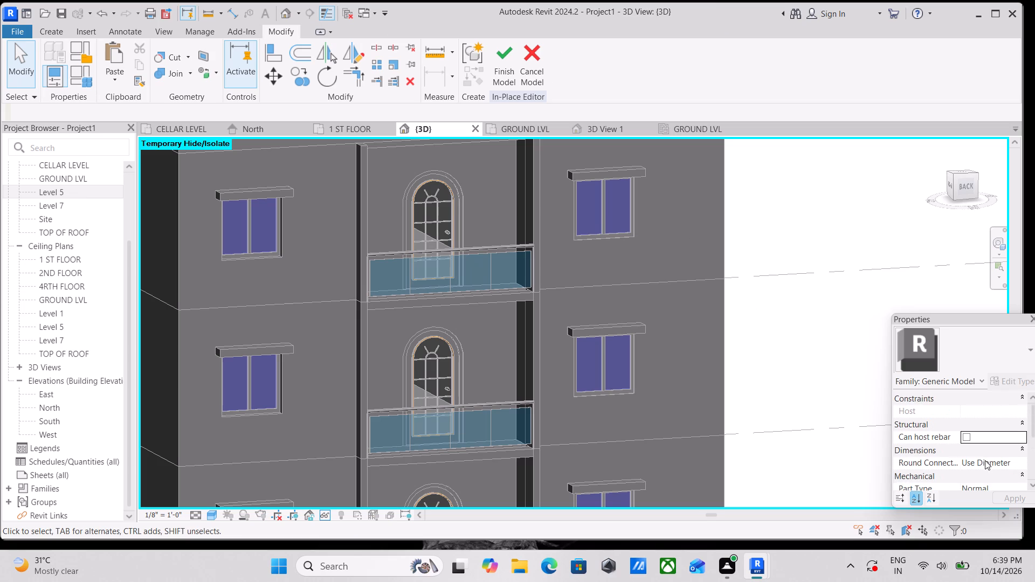
scroll(985, 460, up, 5)
scroll(935, 429, down, 3)
scroll(950, 458, up, 7)
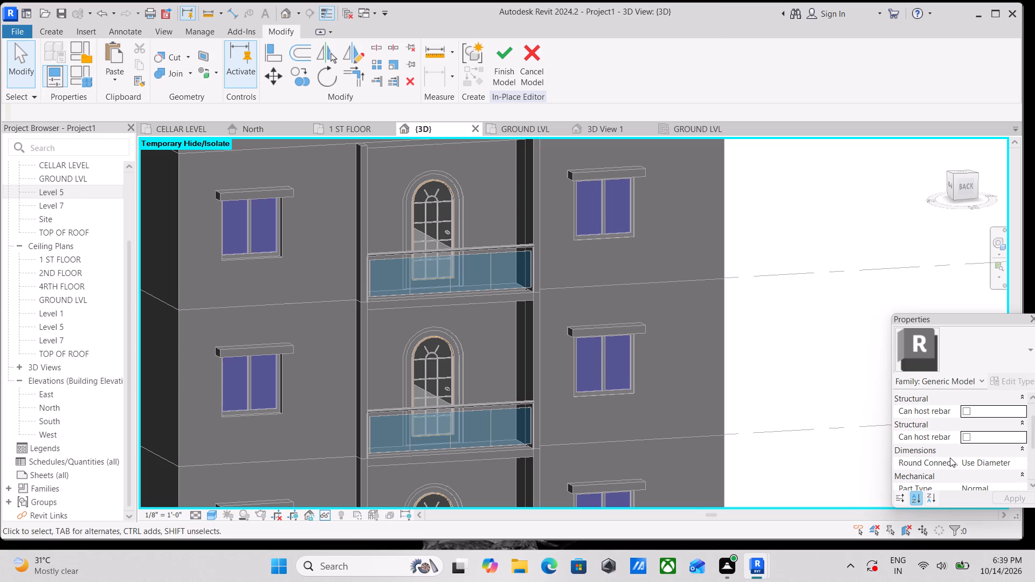
scroll(986, 454, up, 1)
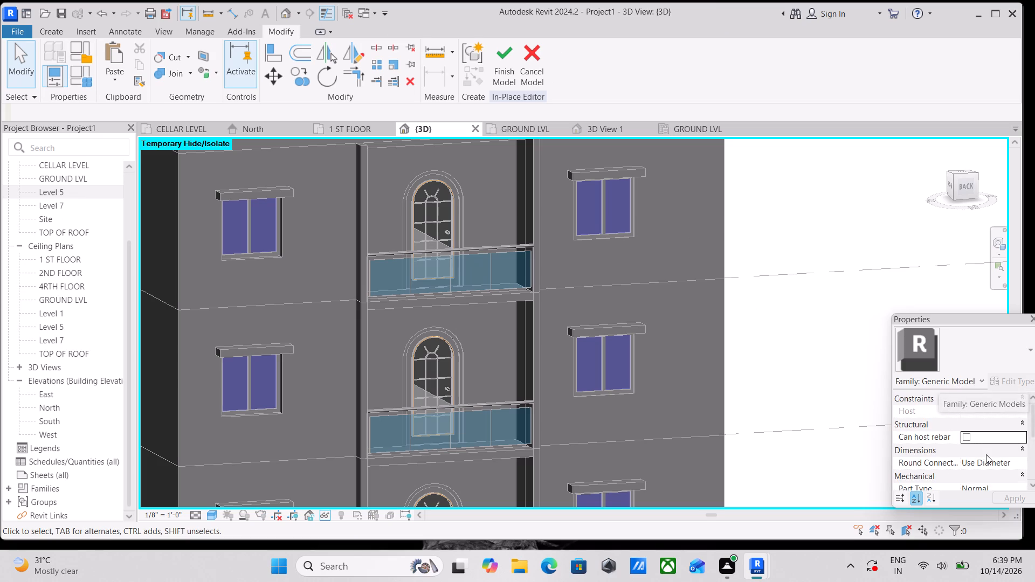
scroll(925, 448, up, 3)
scroll(550, 293, down, 3)
middle_drag(550, 293, 572, 346)
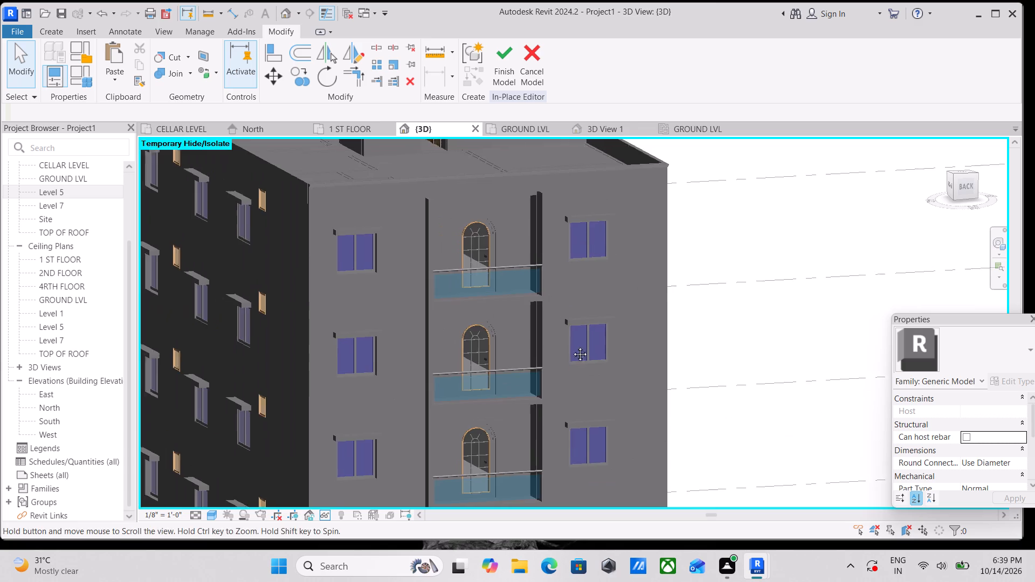
middle_drag(572, 346, 592, 415)
scroll(392, 314, up, 1)
click(352, 300)
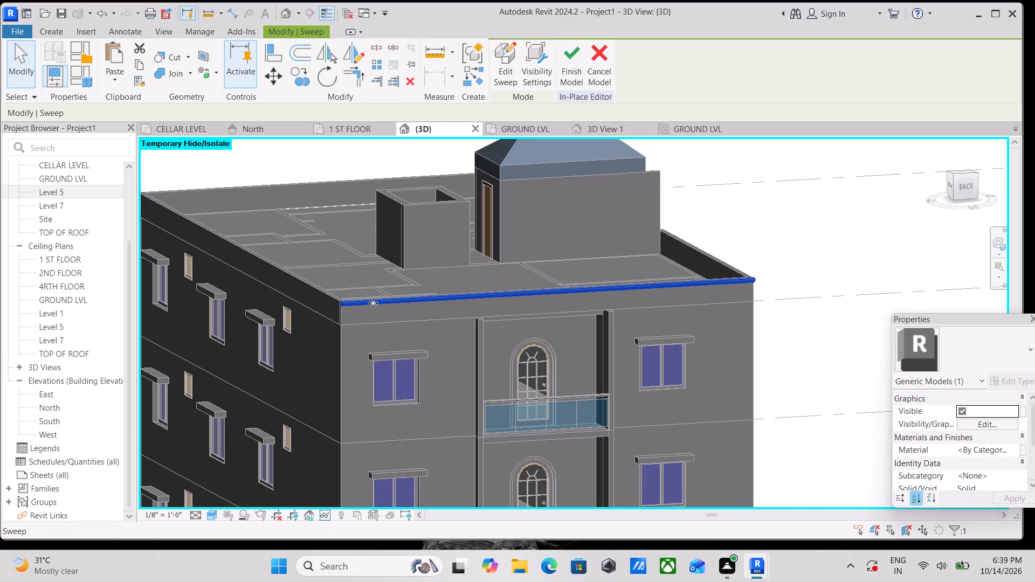
scroll(373, 303, up, 7)
middle_drag(334, 317, 360, 347)
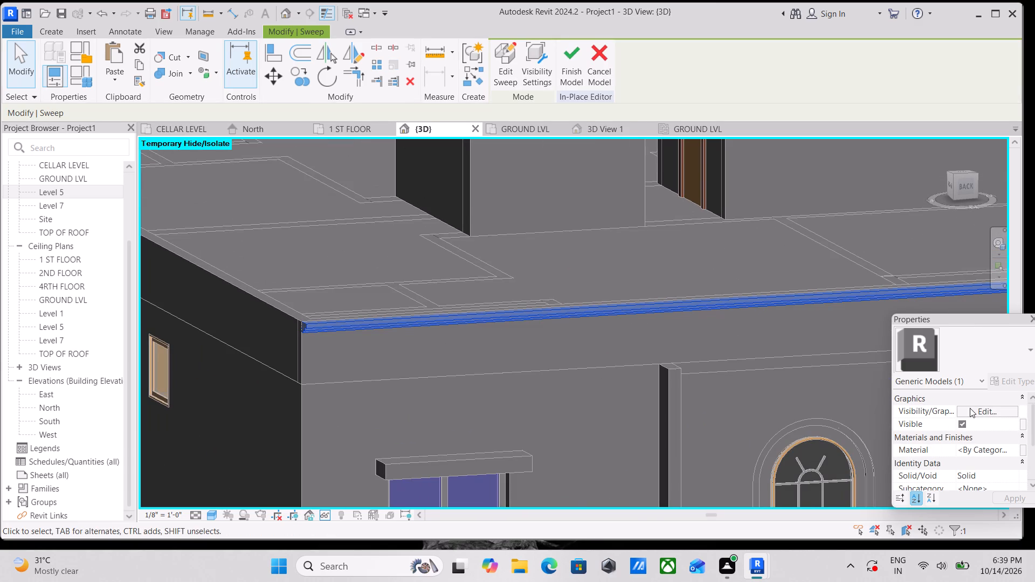
scroll(970, 413, down, 1)
click(1009, 426)
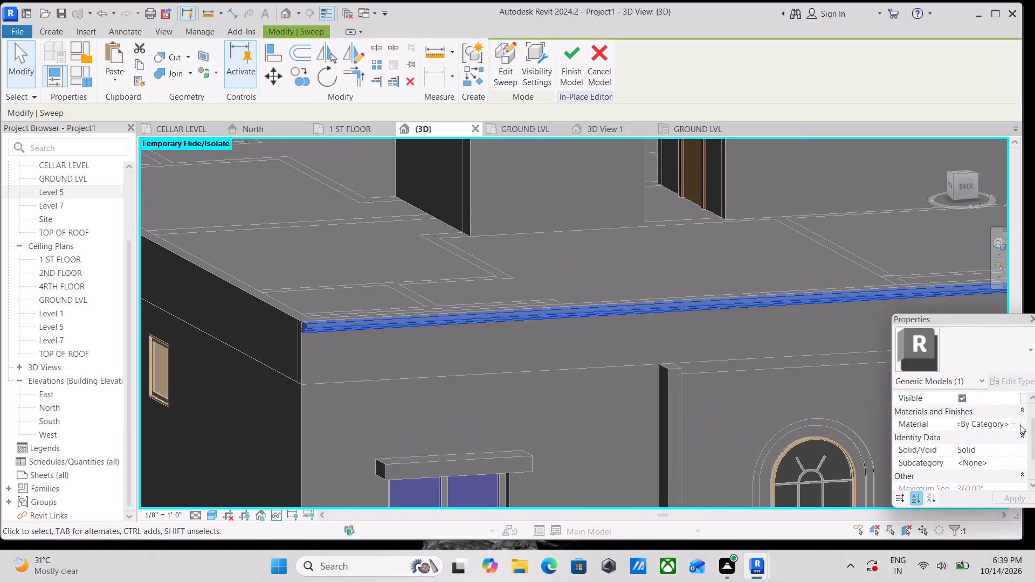
click(1012, 424)
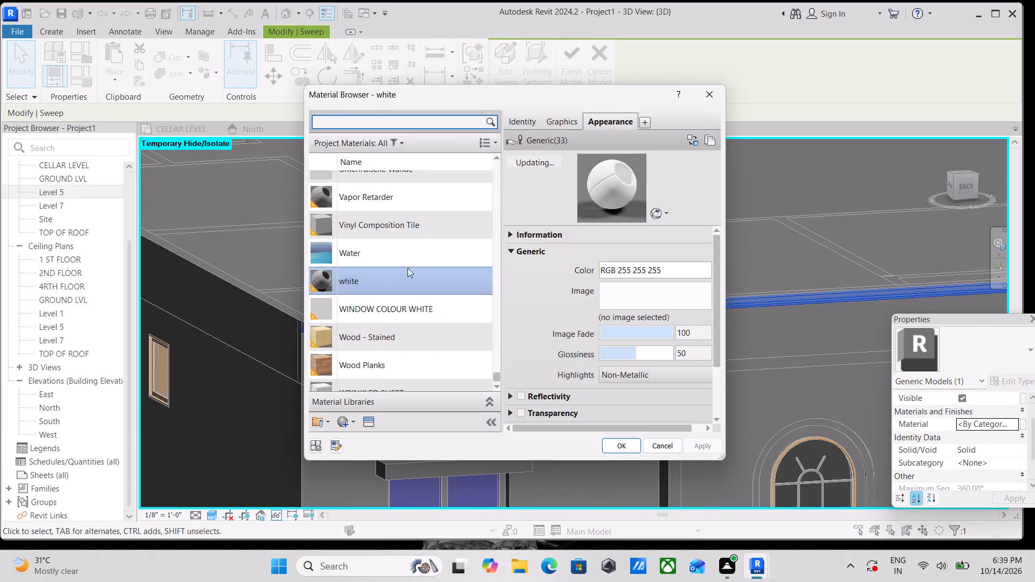
click(612, 444)
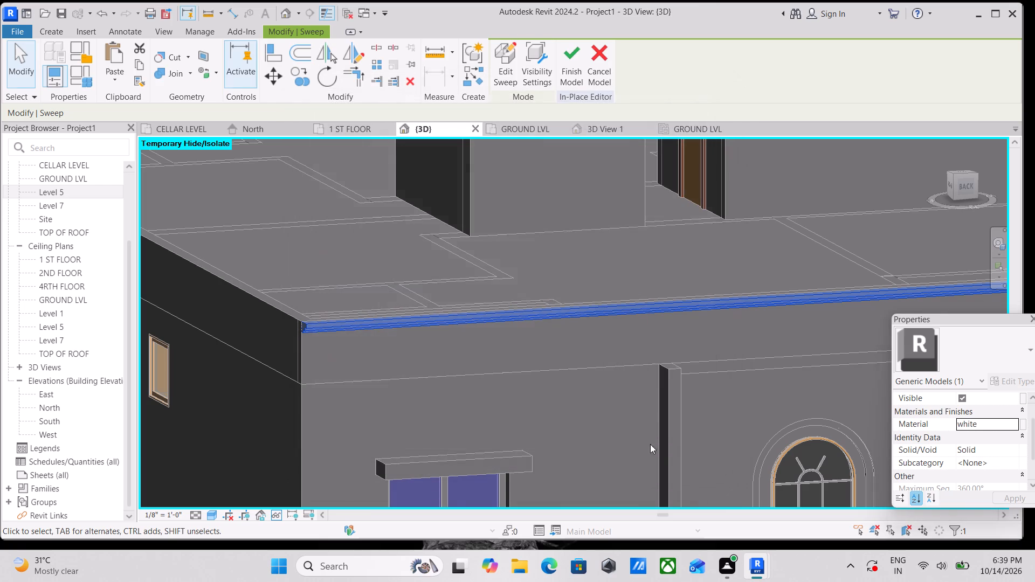
click(575, 50)
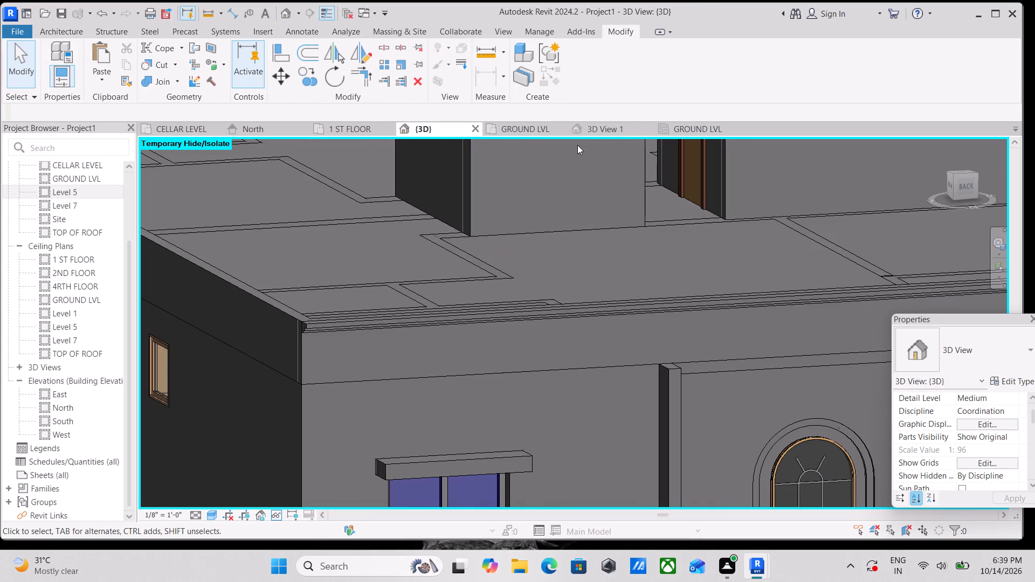
Reopen the back parapet moulding in place and edit its sweep.
scroll(625, 279, down, 4)
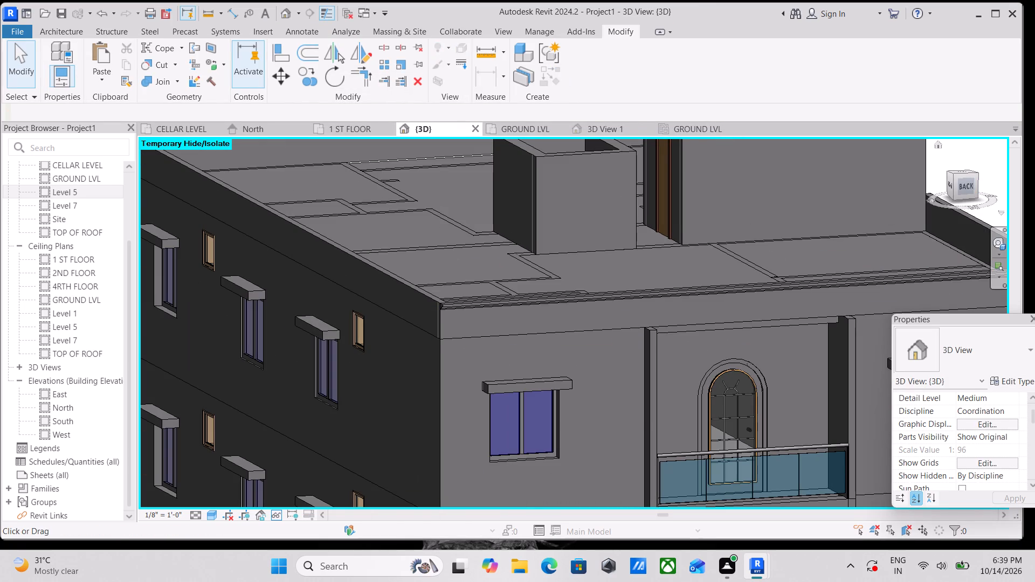
scroll(520, 309, down, 2)
scroll(426, 324, up, 17)
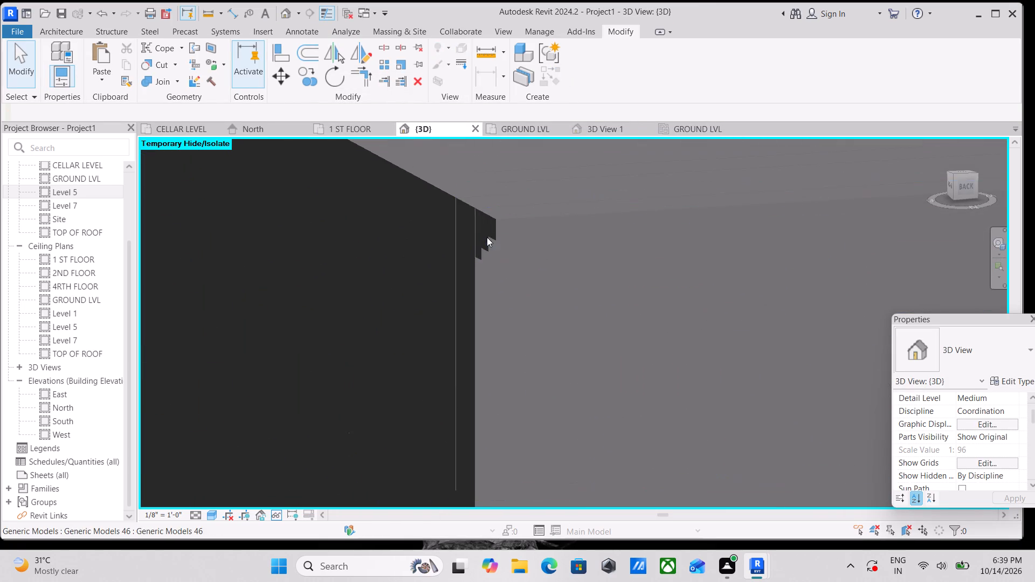
scroll(492, 232, up, 4)
scroll(492, 232, down, 3)
scroll(572, 254, down, 16)
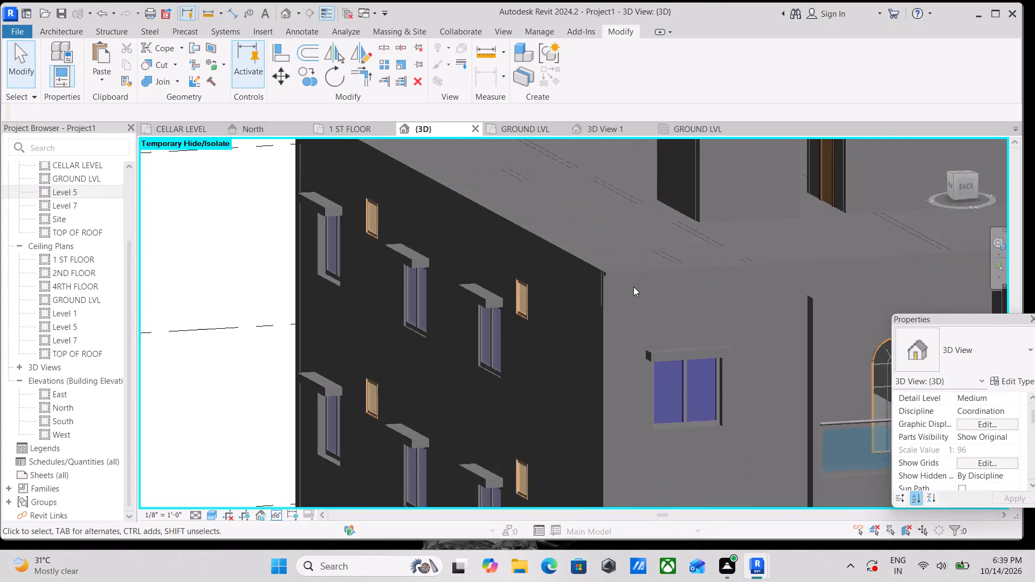
scroll(633, 287, down, 3)
middle_drag(636, 287, 492, 282)
scroll(465, 290, up, 2)
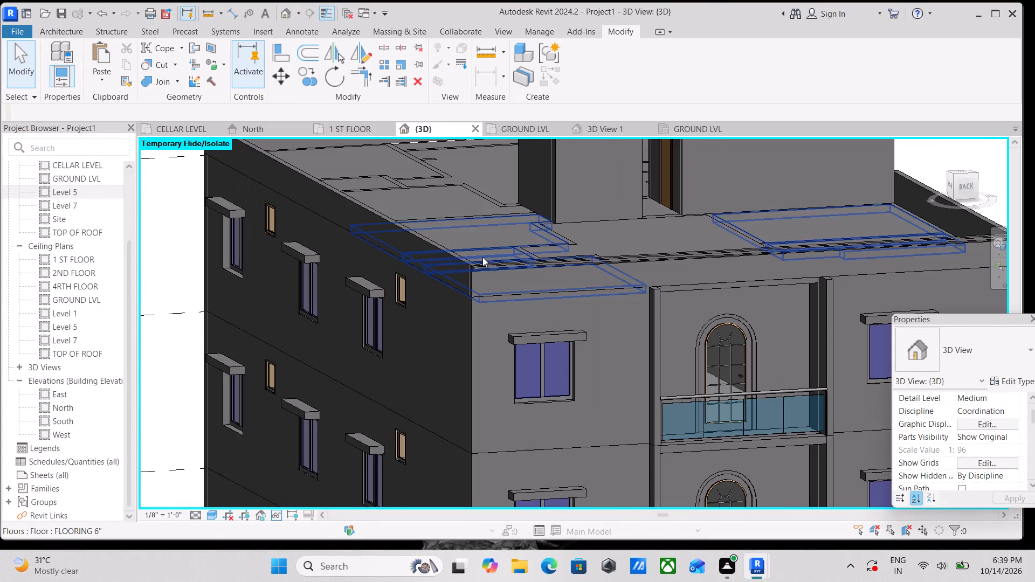
middle_drag(493, 283, 612, 372)
scroll(606, 372, up, 4)
click(597, 345)
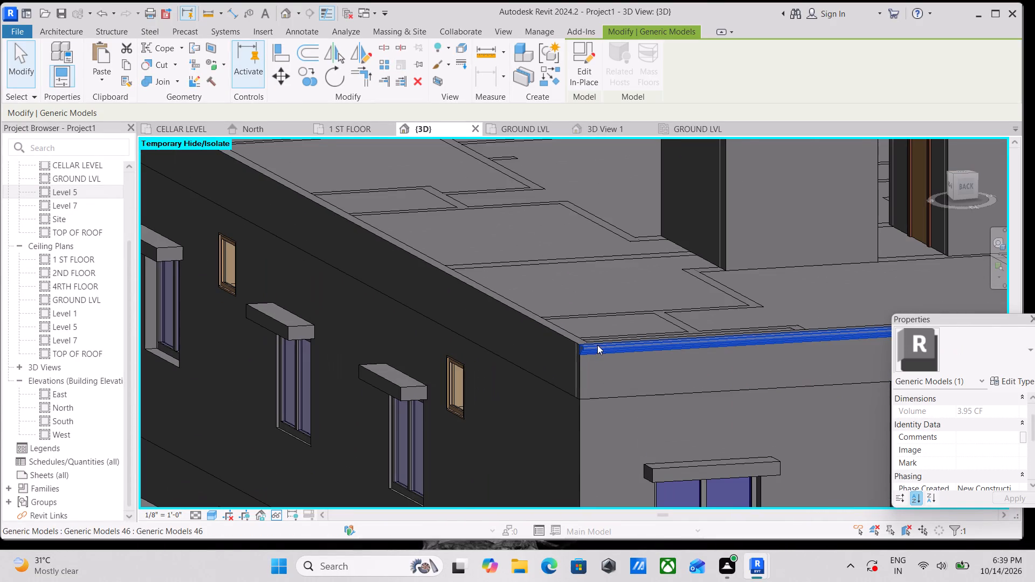
click(590, 57)
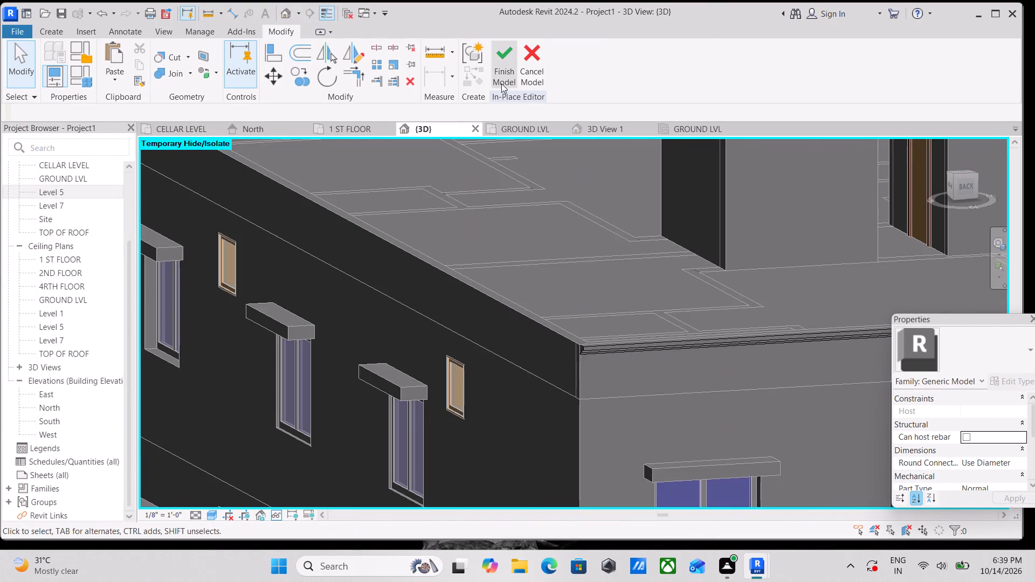
click(625, 347)
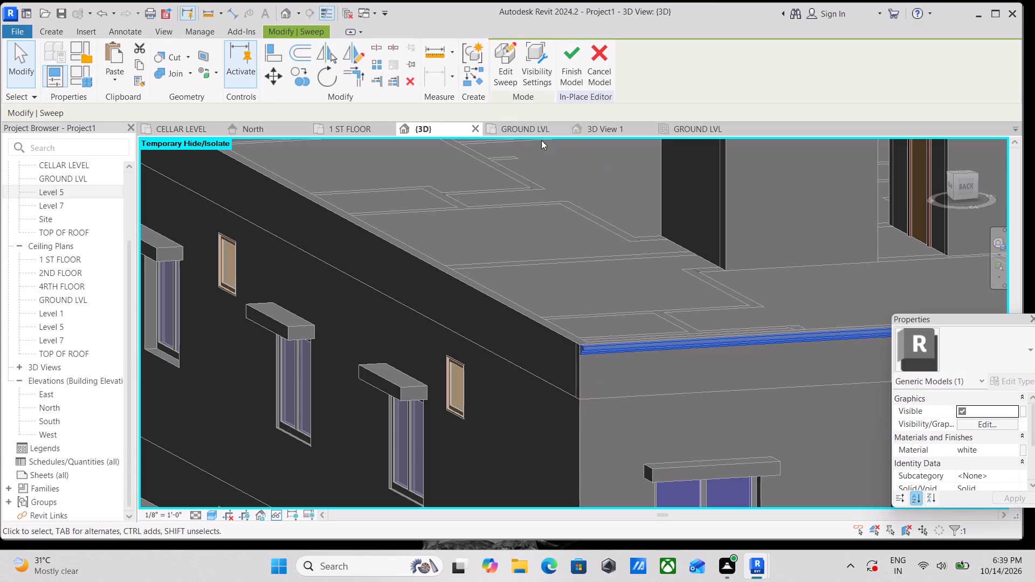
click(507, 68)
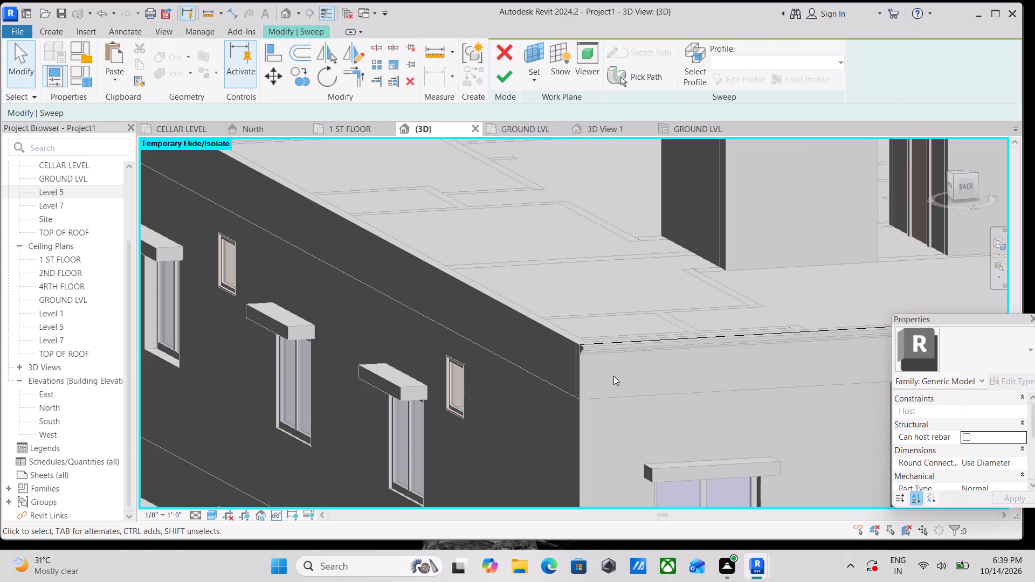
Add the outer top edge of the adjoining windowed side parapet to the sweep path and try to finish the path.
click(618, 72)
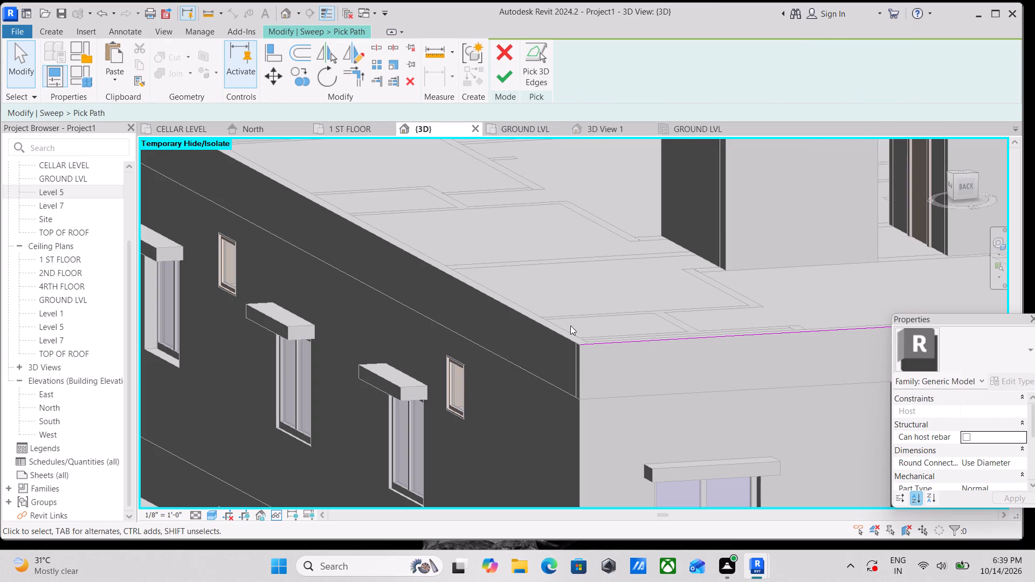
click(538, 79)
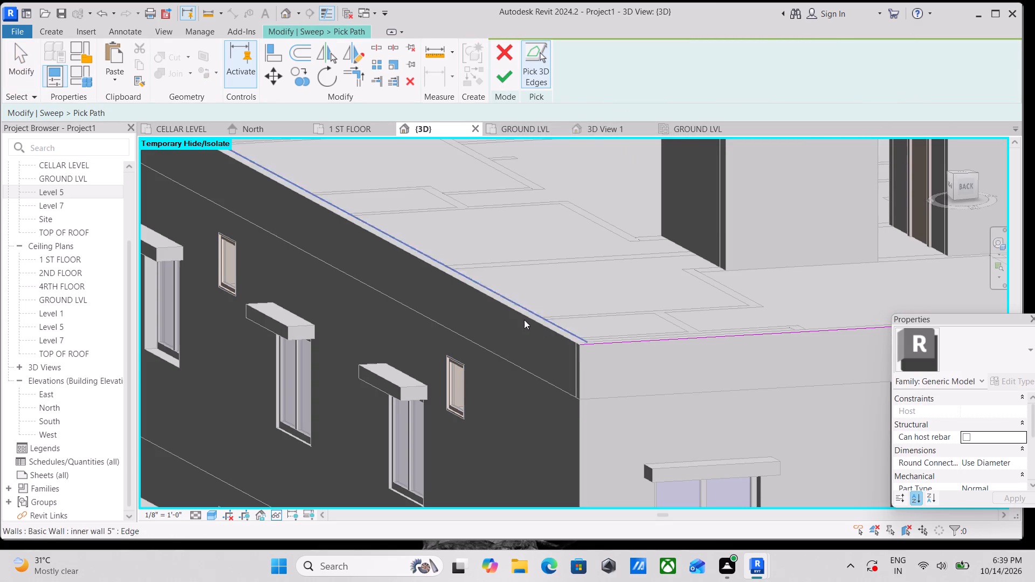
click(539, 328)
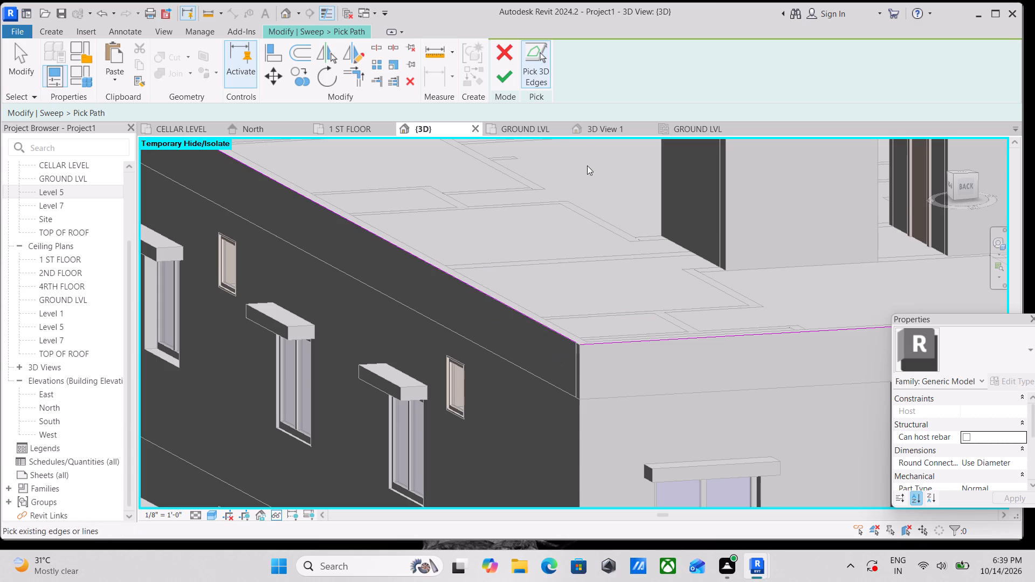
click(511, 78)
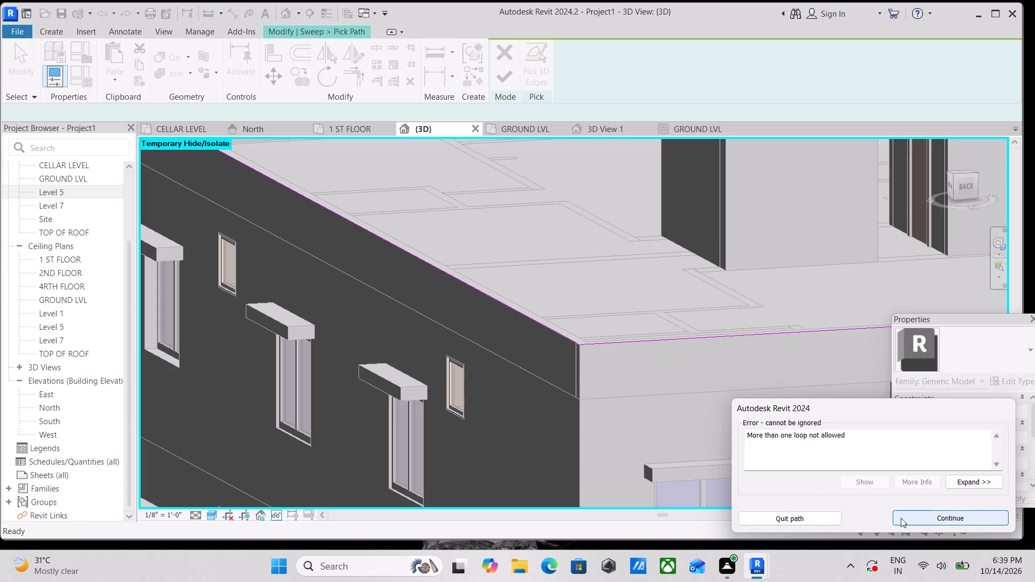
click(915, 519)
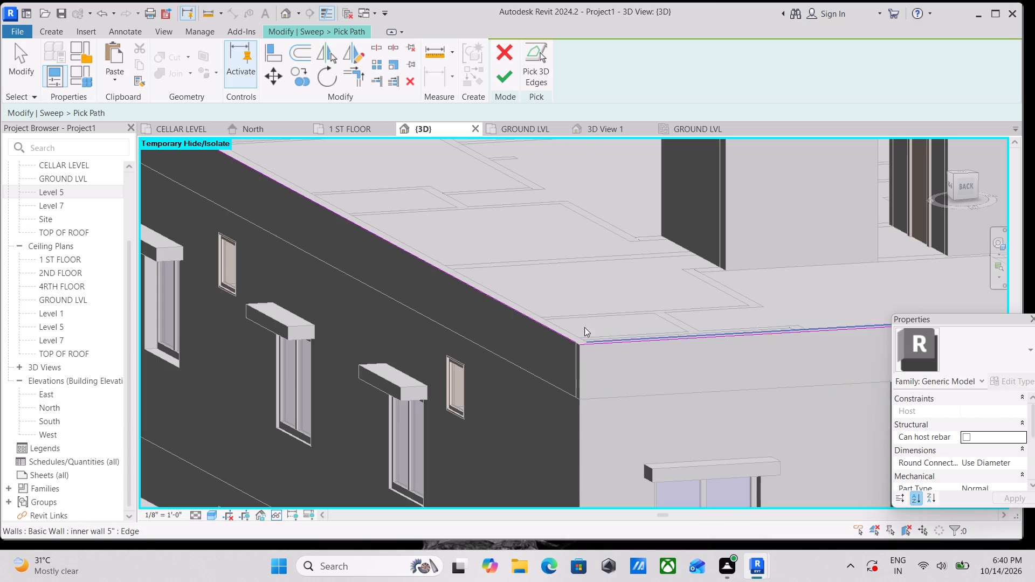
Trim the side and back path lines to meet at the parapet corner, and finish the path and the sweep.
scroll(566, 320, up, 14)
middle_drag(554, 310, 546, 347)
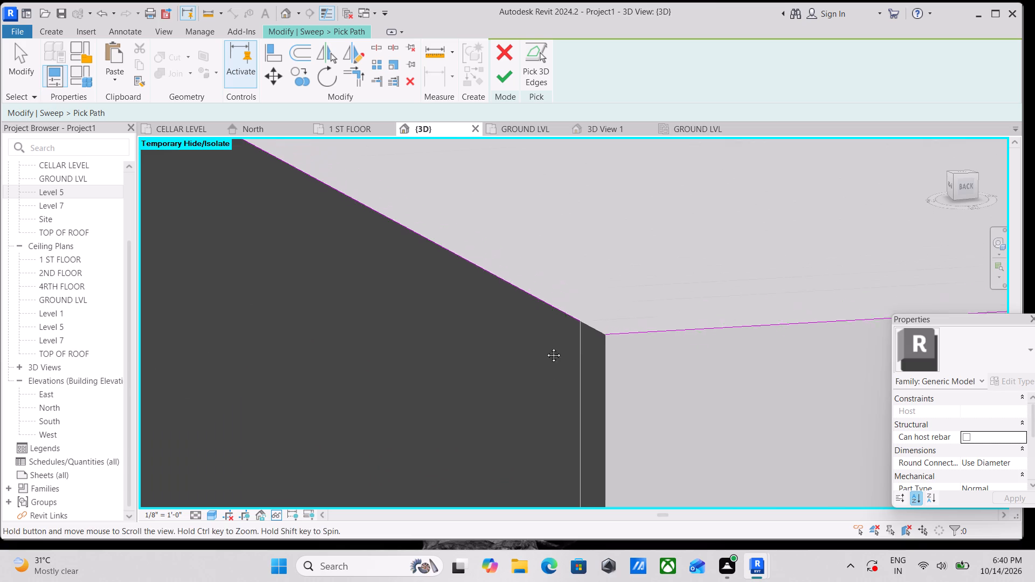
middle_drag(546, 347, 539, 368)
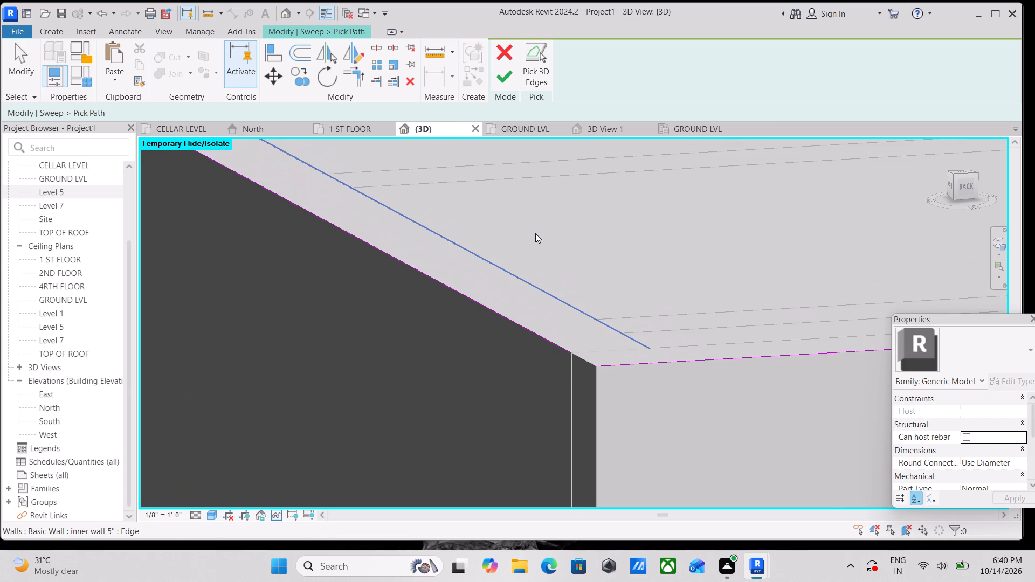
click(361, 75)
click(526, 332)
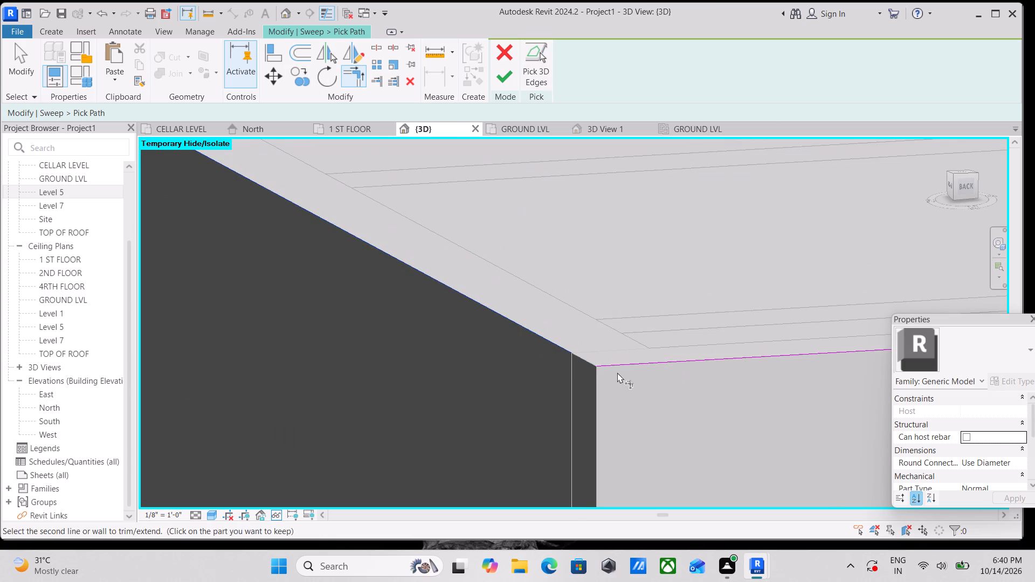
click(620, 368)
click(501, 79)
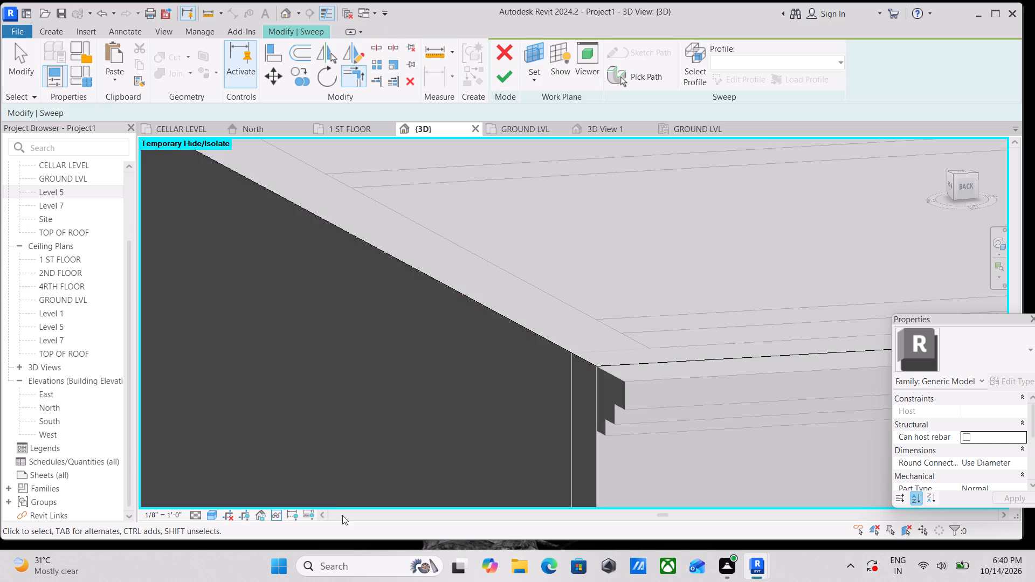
click(505, 79)
scroll(488, 351, down, 19)
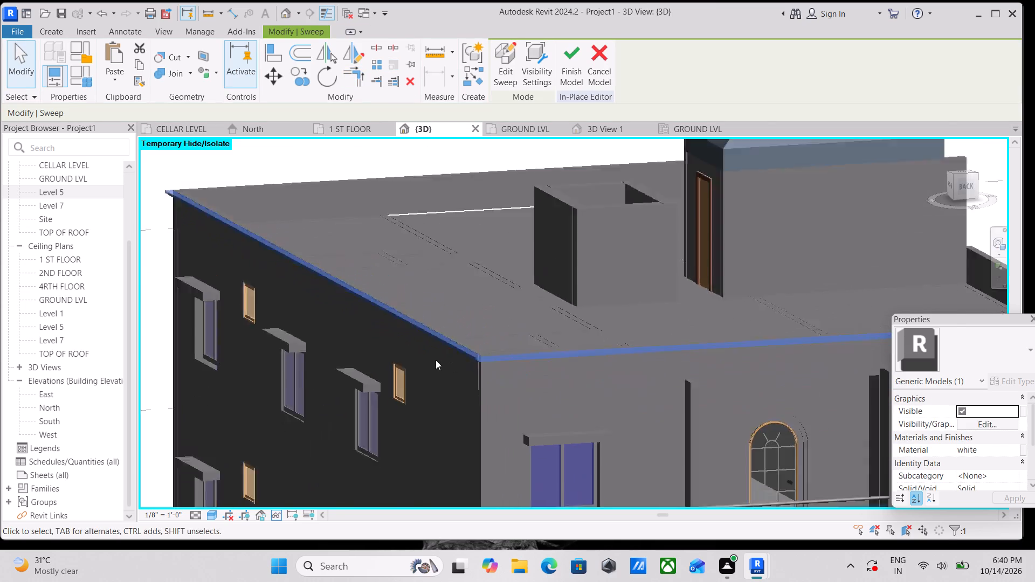
scroll(436, 360, down, 2)
middle_drag(436, 360, 456, 367)
scroll(470, 380, up, 3)
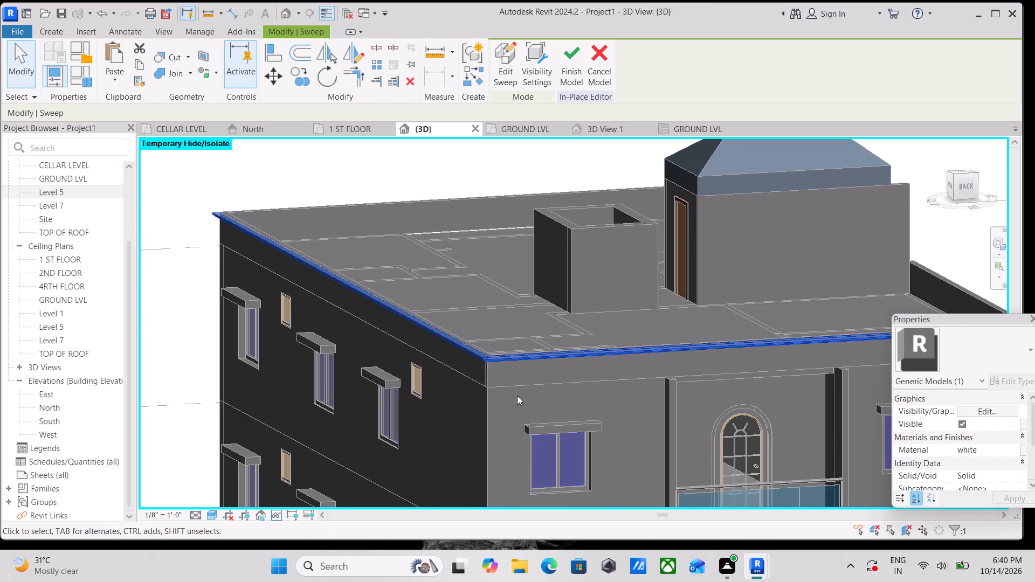
Open the white parapet sweep for editing at the corner between the windowed side parapet and the front balcony facade.
key(Escape)
scroll(547, 381, up, 6)
middle_drag(450, 389, 580, 371)
scroll(488, 362, down, 4)
shift+middle_drag(472, 341, 729, 330)
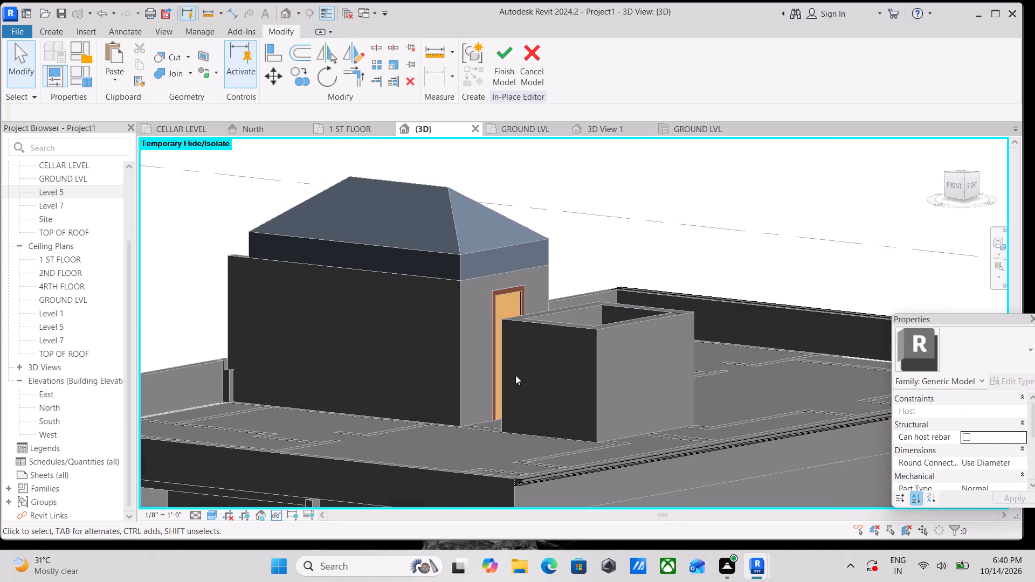
middle_drag(515, 375, 517, 313)
shift+middle_drag(548, 417, 596, 397)
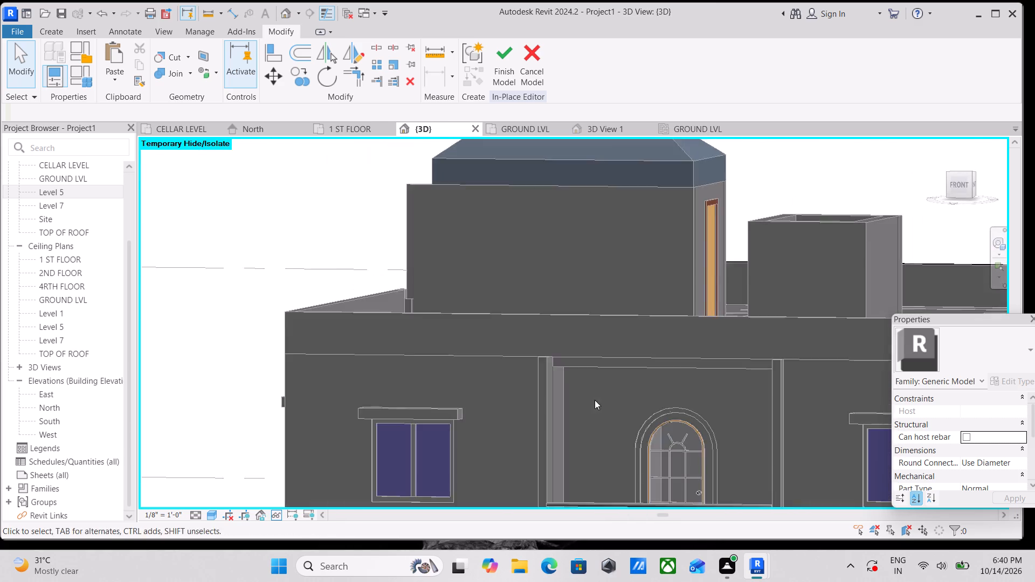
scroll(599, 401, down, 2)
middle_drag(599, 400, 547, 399)
scroll(594, 362, up, 2)
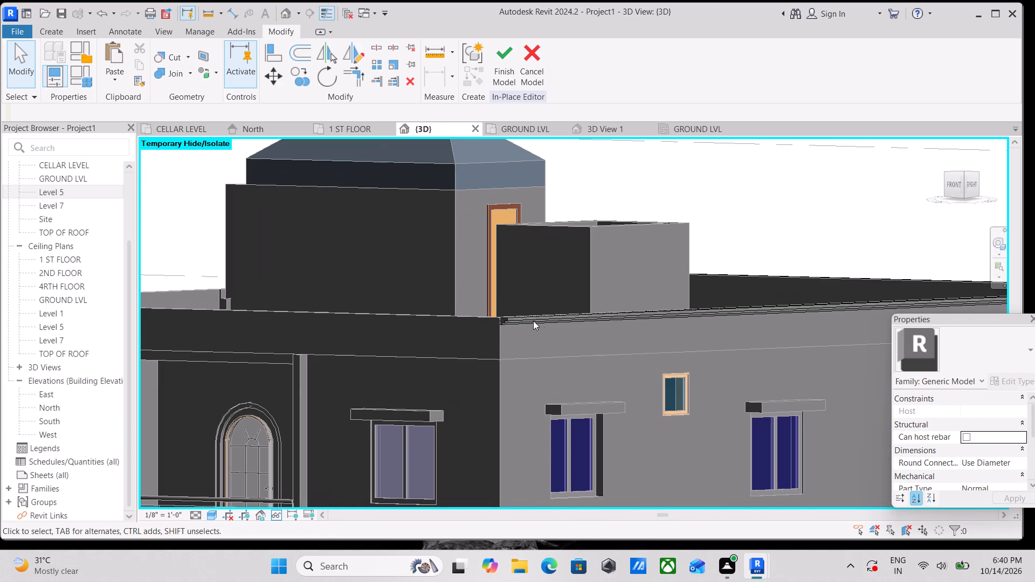
click(522, 323)
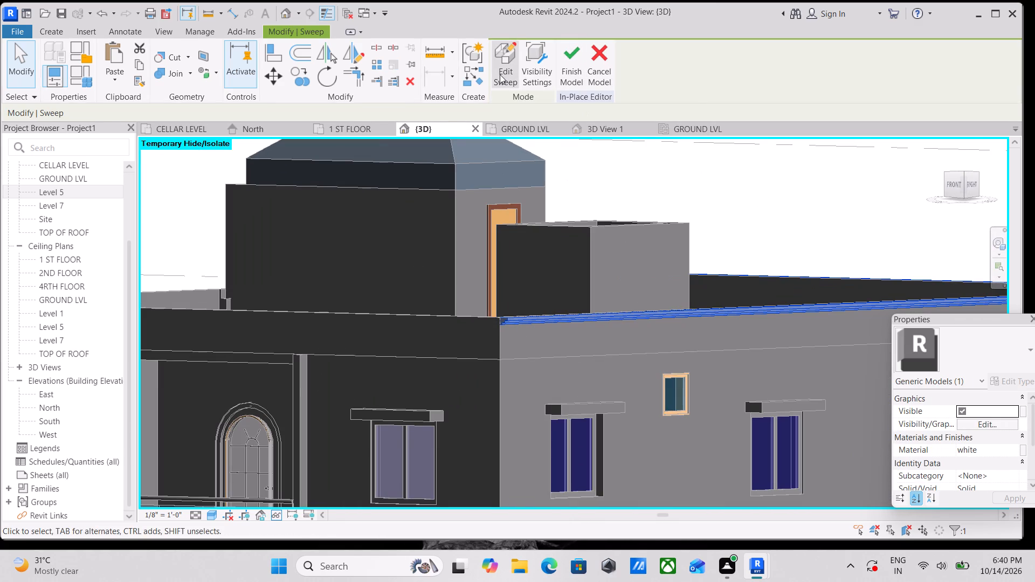
click(500, 74)
Add the outer top edge of the front parapet above the arched balcony doors to the sweep path.
click(525, 320)
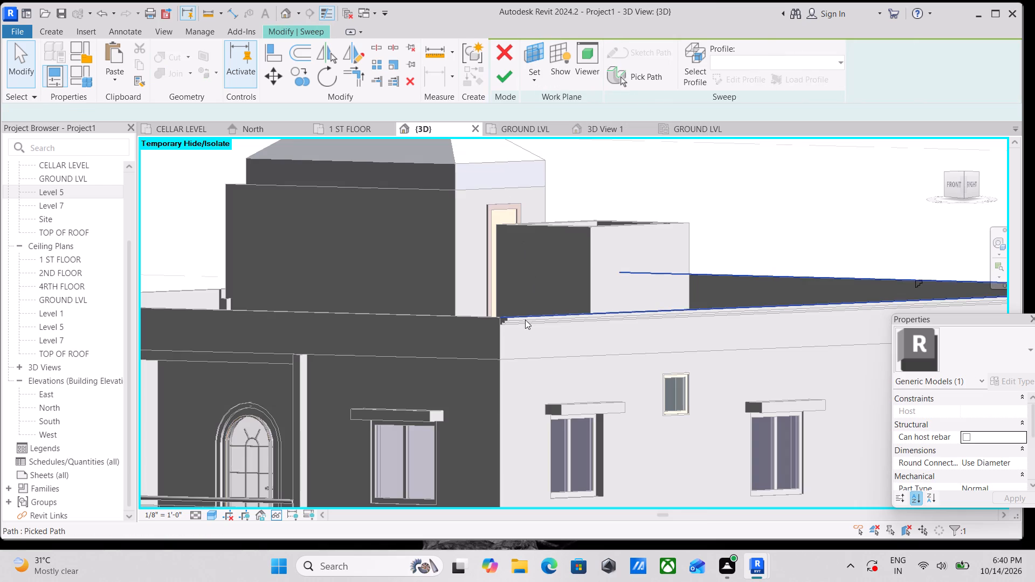
scroll(521, 323, up, 3)
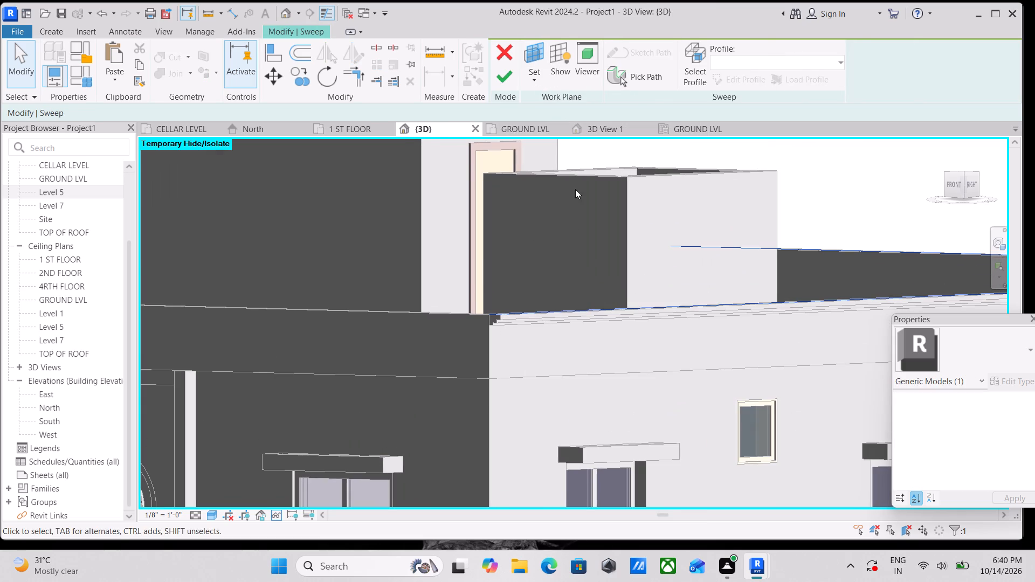
scroll(525, 325, up, 2)
click(495, 315)
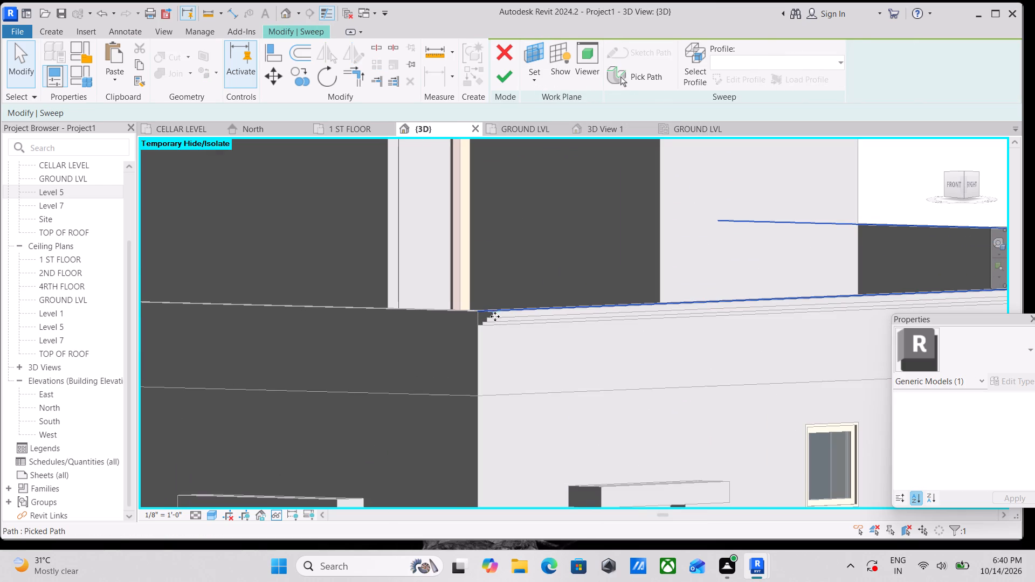
scroll(493, 324, up, 2)
scroll(493, 324, down, 10)
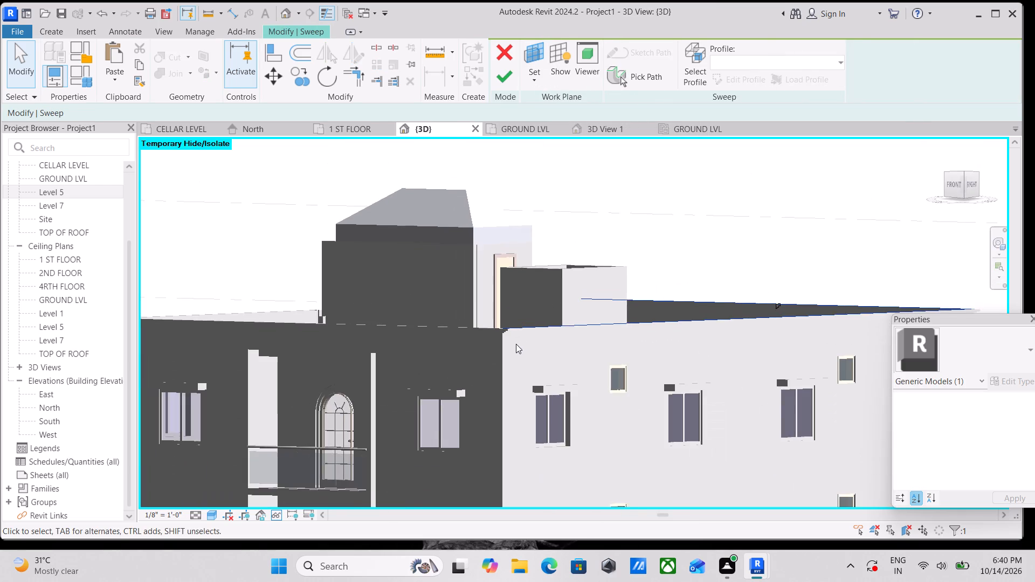
shift+middle_drag(498, 345, 499, 423)
scroll(514, 454, up, 3)
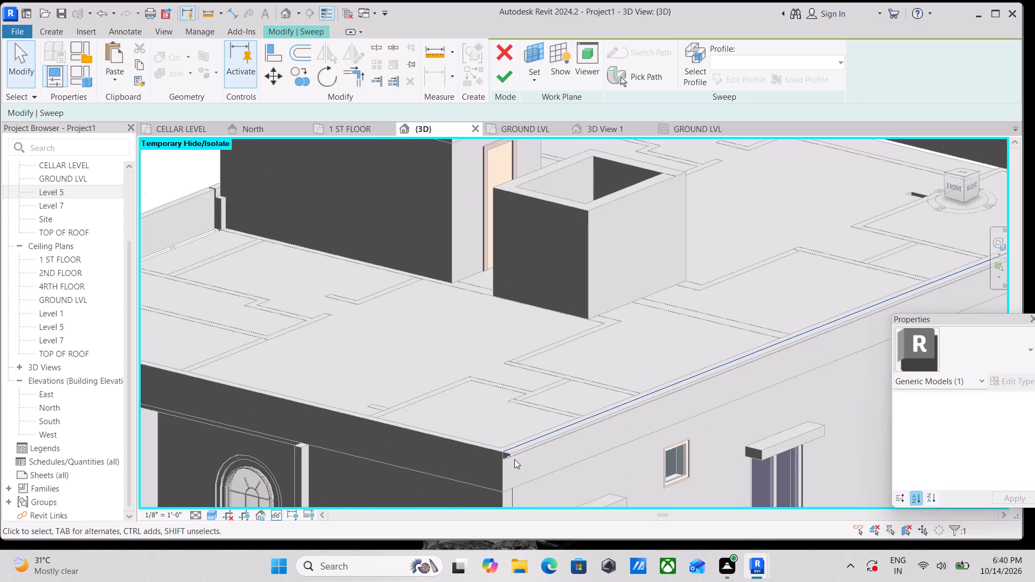
scroll(513, 459, up, 3)
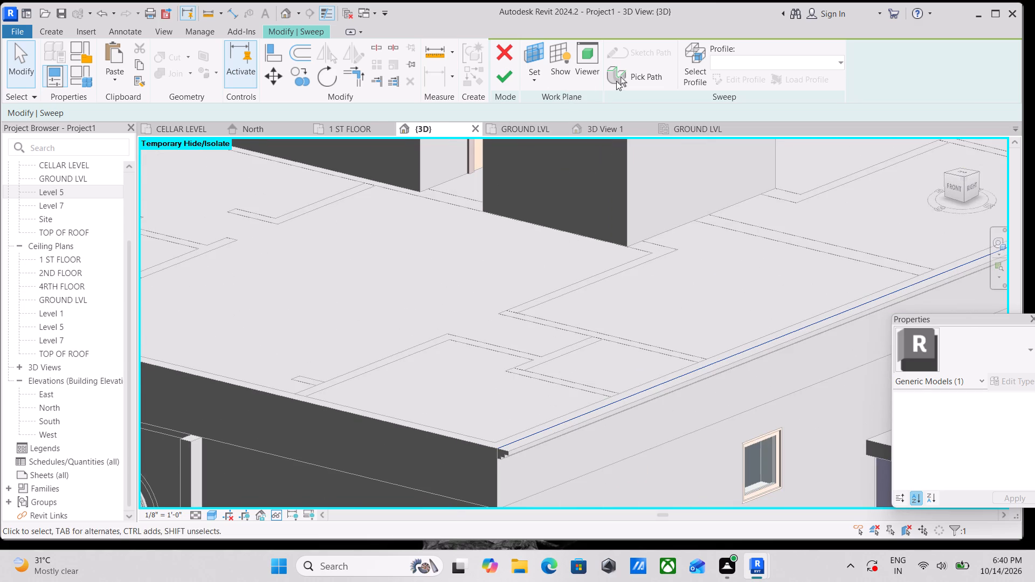
click(616, 81)
middle_drag(480, 339, 496, 237)
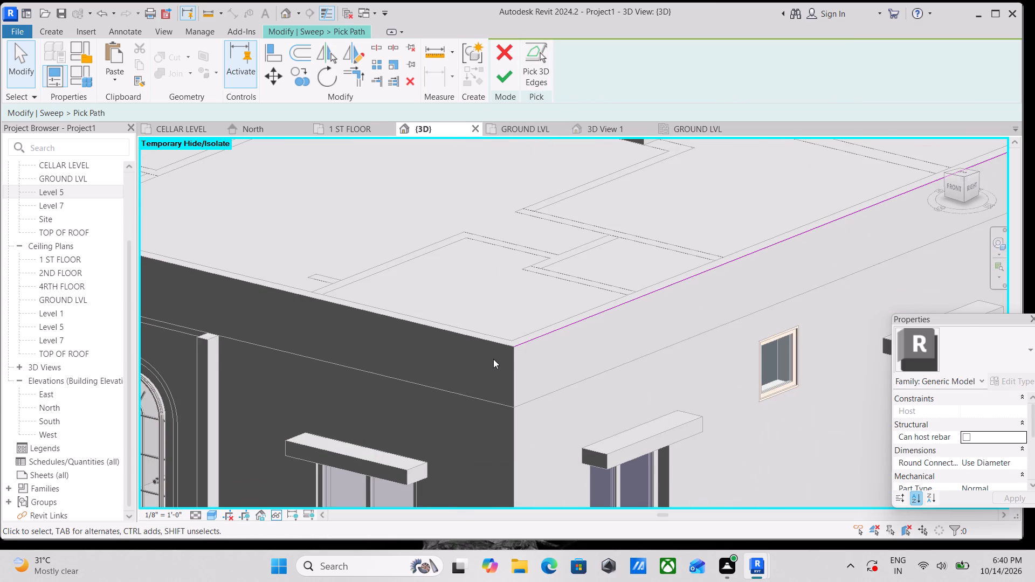
click(537, 70)
shift+middle_drag(510, 277, 492, 308)
scroll(492, 308, up, 1)
middle_drag(415, 351, 603, 238)
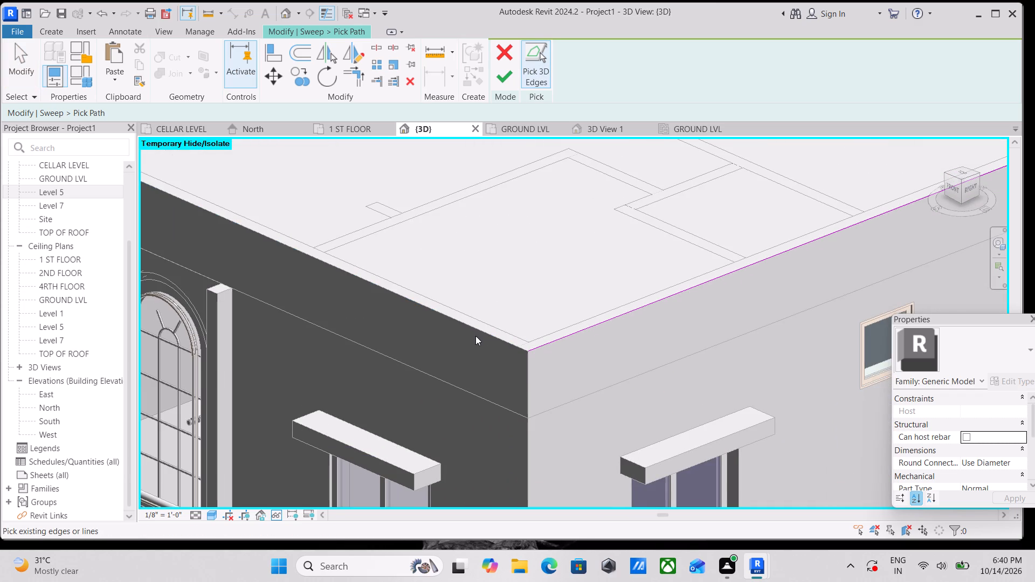
click(483, 334)
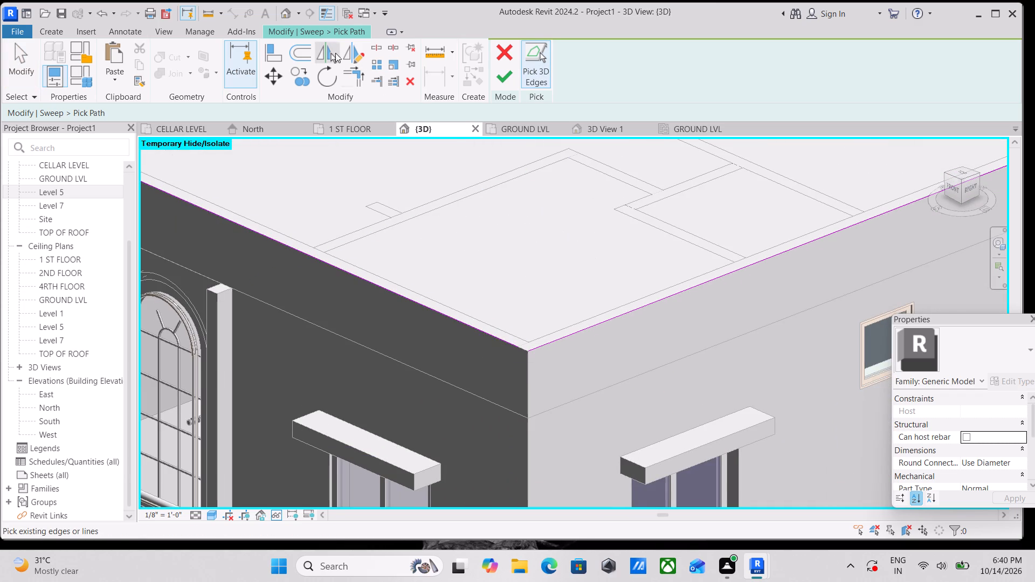
Trim the front and side path lines to meet at the parapet corner, and finish the path and the sweep.
click(360, 74)
scroll(467, 265, up, 3)
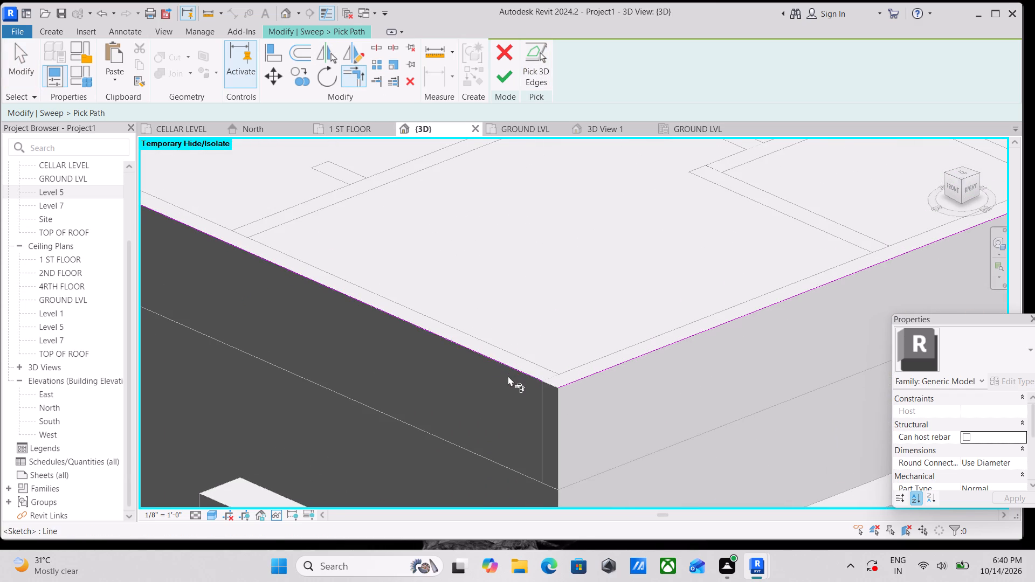
click(512, 368)
click(588, 376)
click(499, 70)
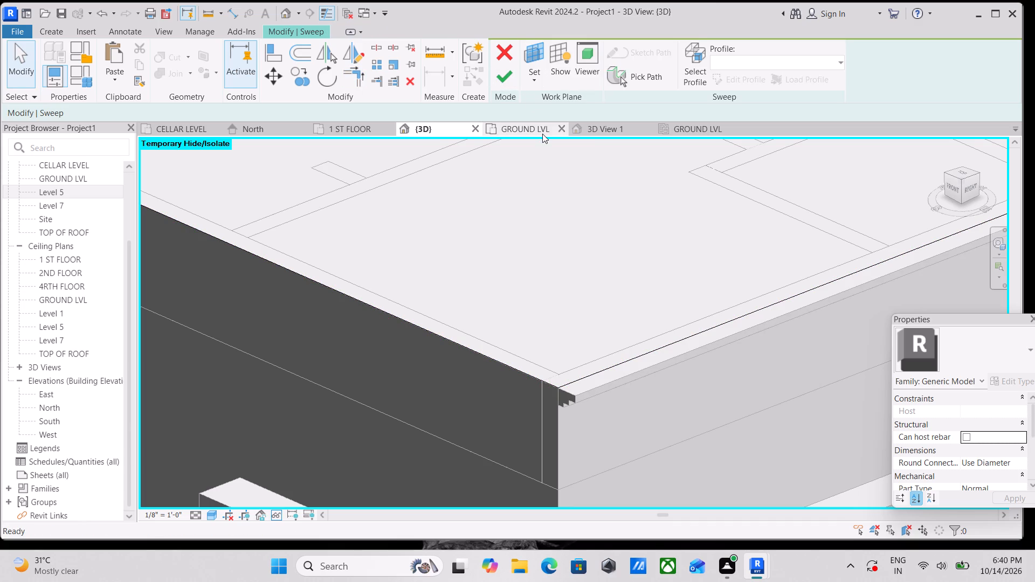
click(504, 76)
Finish the in-place moulding model and clear the selection.
scroll(548, 167, down, 4)
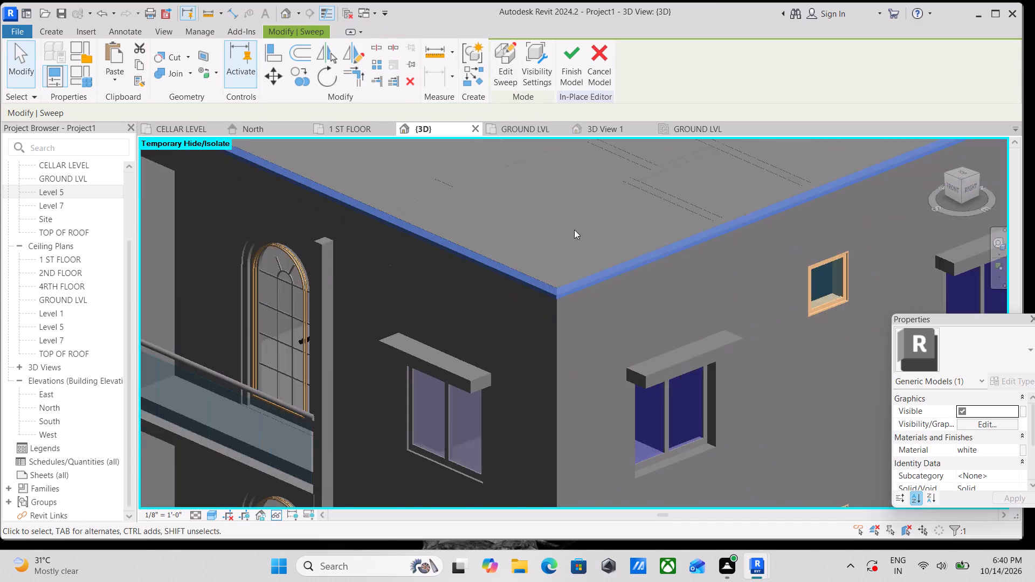
scroll(574, 230, down, 4)
scroll(599, 124, down, 4)
click(572, 61)
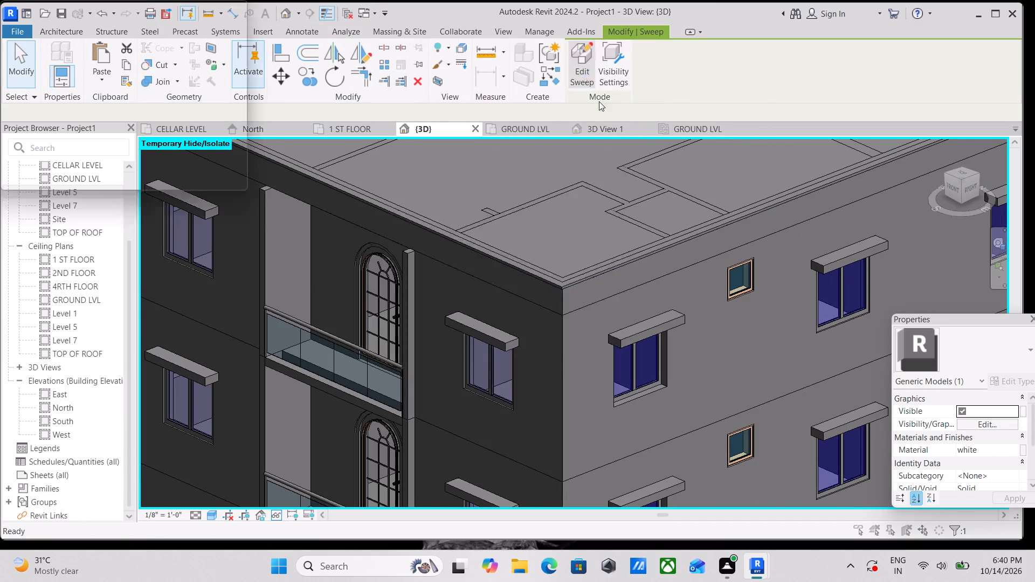
scroll(602, 120, down, 4)
click(633, 162)
Reopen the parapet moulding in place at the front-left building corner and edit its sweep.
scroll(635, 163, down, 4)
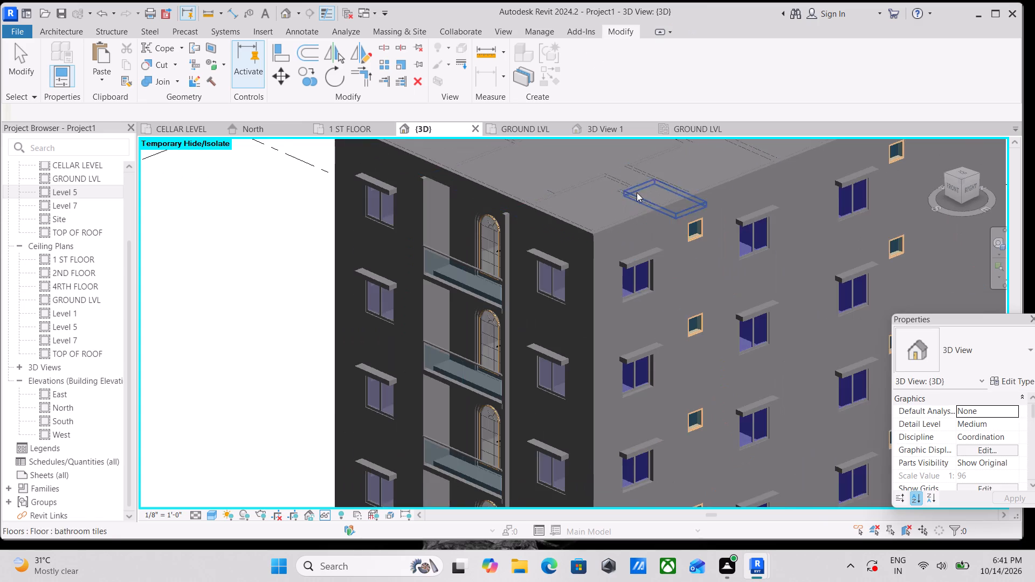
scroll(598, 206, down, 2)
shift+middle_drag(595, 210, 727, 170)
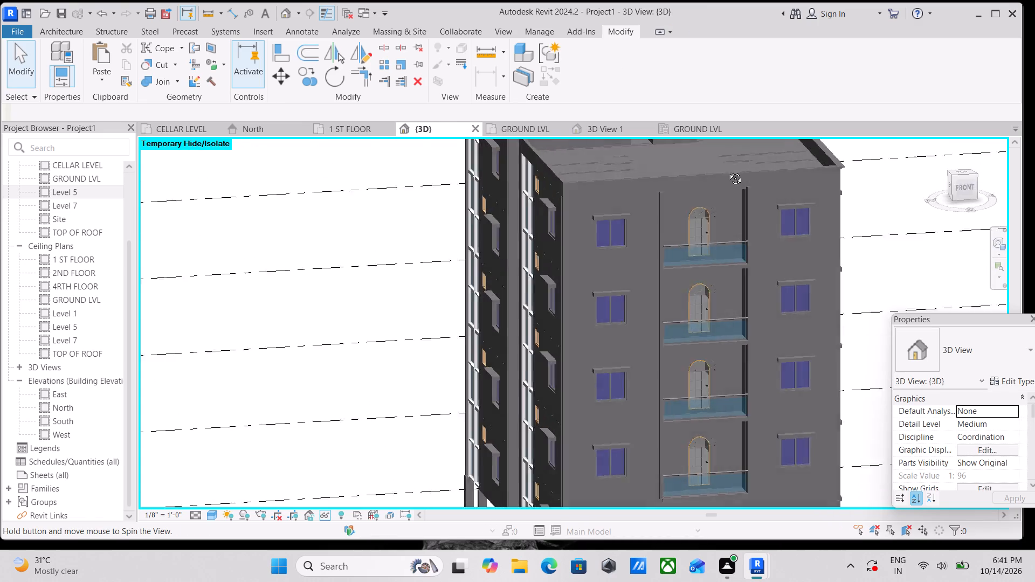
shift+middle_drag(727, 170, 799, 191)
scroll(734, 193, up, 3)
shift+middle_drag(721, 213, 742, 245)
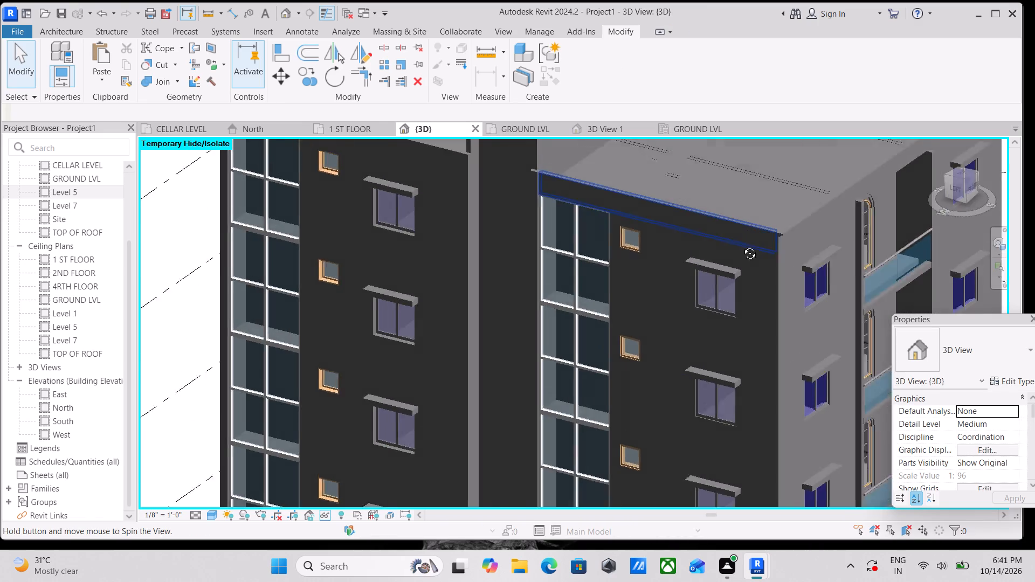
shift+middle_drag(742, 245, 755, 262)
scroll(623, 239, down, 1)
shift+middle_drag(644, 245, 692, 255)
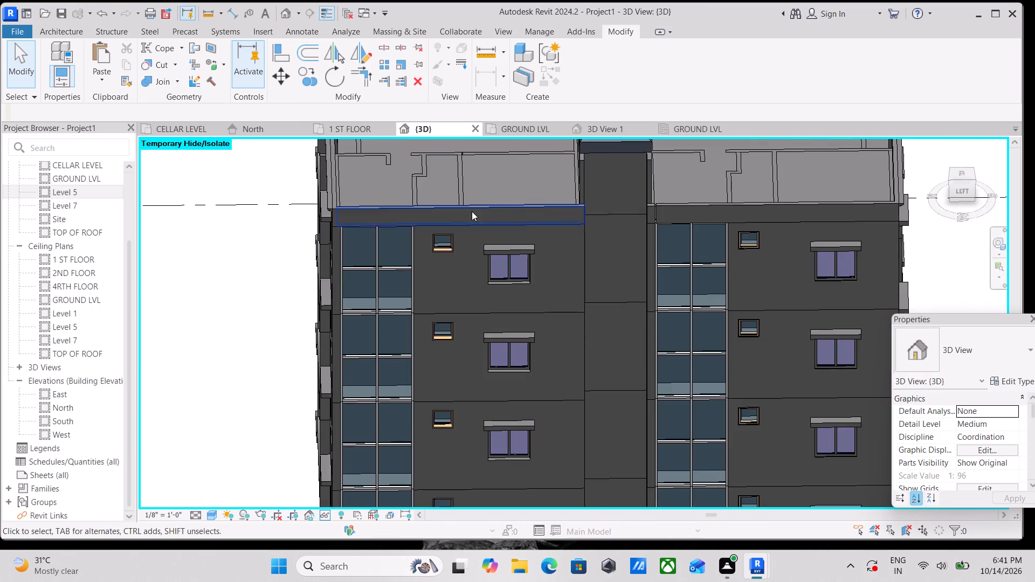
scroll(464, 217, up, 2)
shift+middle_drag(321, 194, 313, 151)
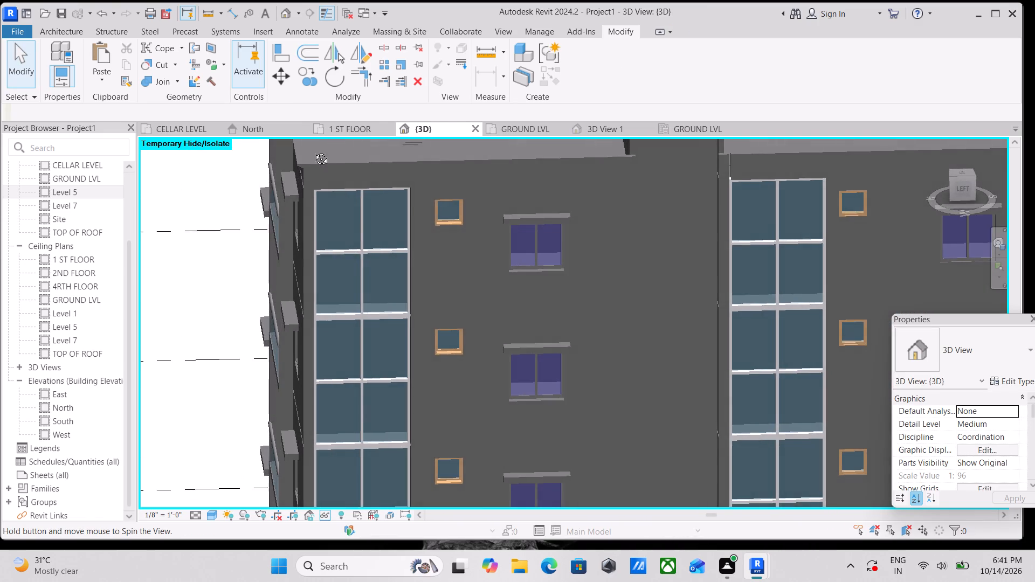
shift+middle_drag(313, 151, 288, 171)
shift+scroll(288, 171, down, 1)
middle_drag(424, 212, 387, 230)
middle_drag(618, 232, 537, 234)
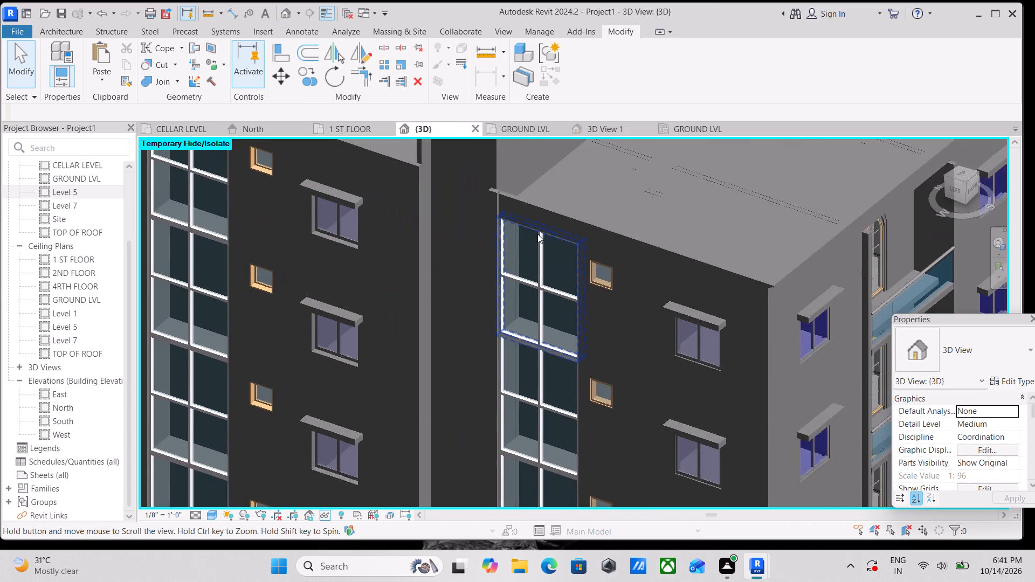
middle_drag(537, 234, 538, 234)
scroll(763, 304, up, 2)
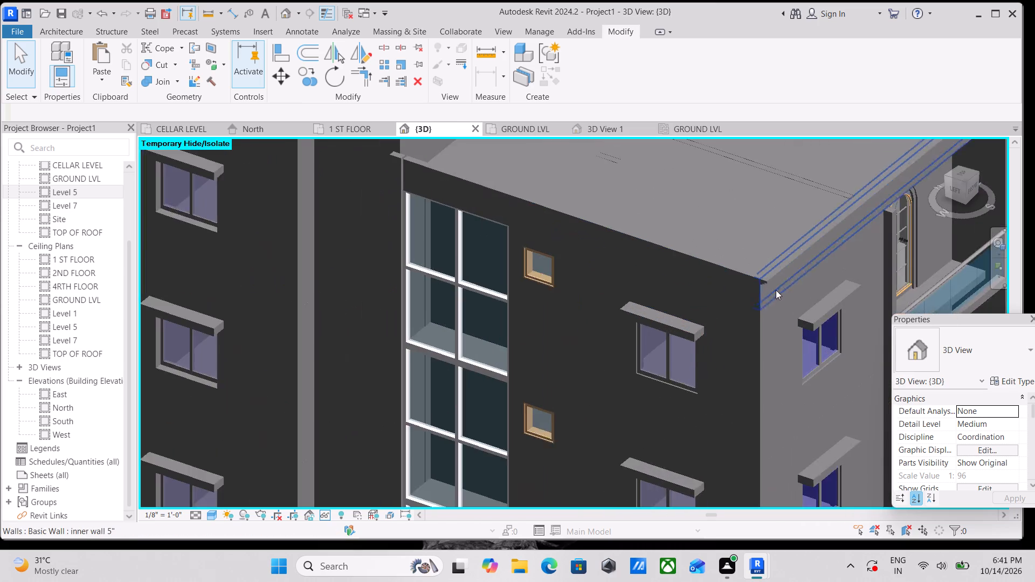
scroll(776, 290, up, 3)
click(776, 273)
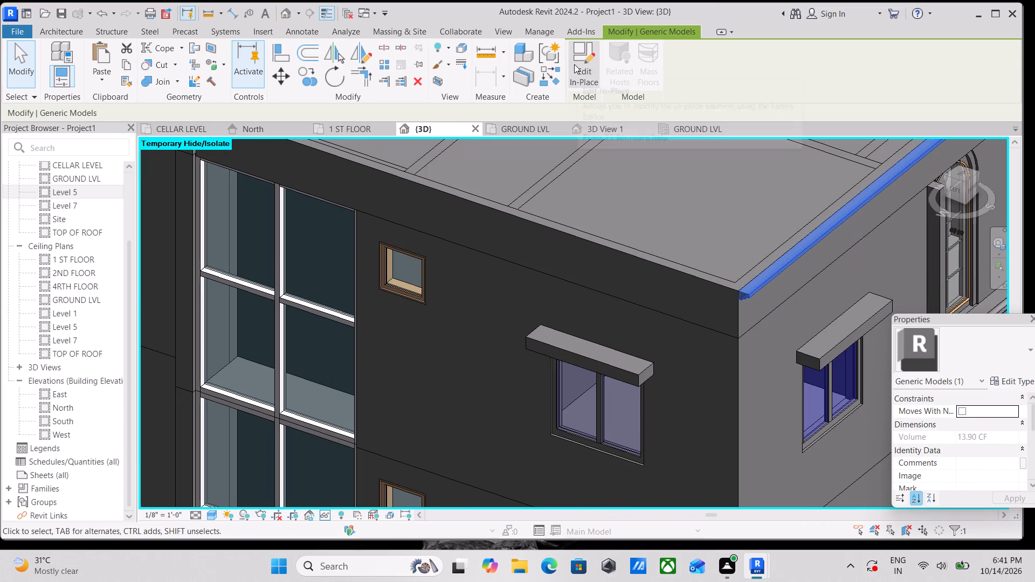
click(574, 64)
click(754, 289)
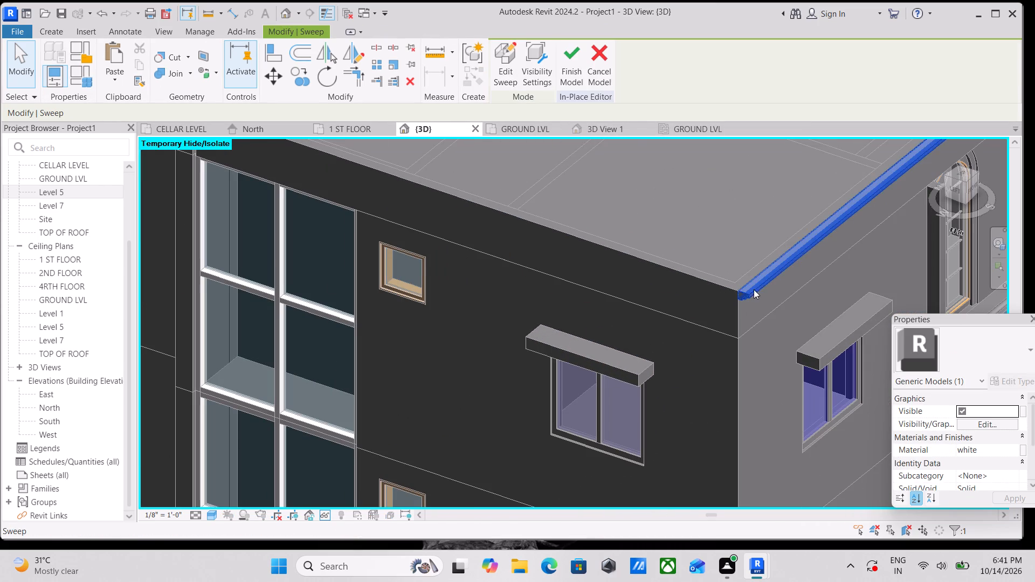
click(508, 77)
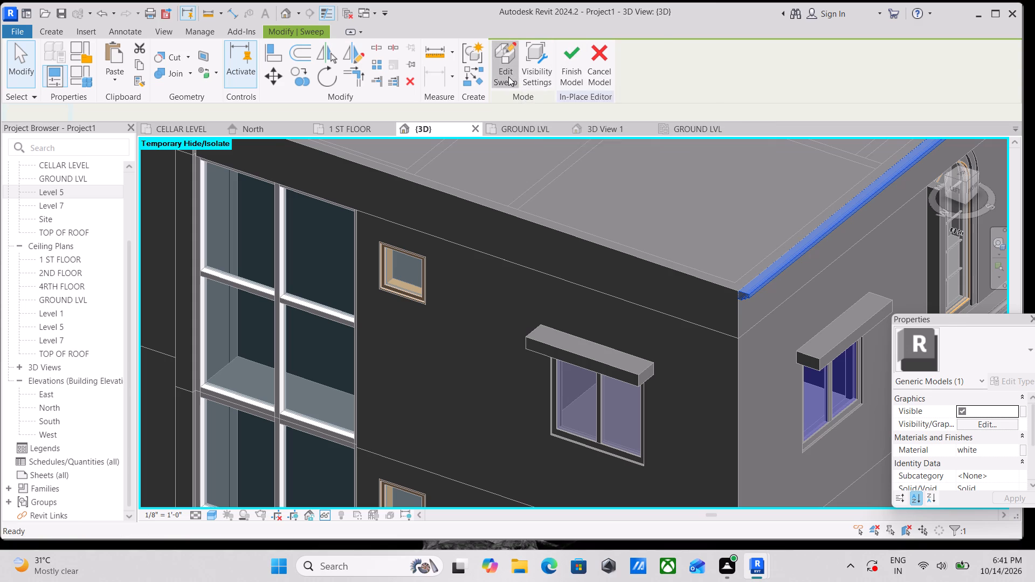
Add the outer top edge of the left facade's parapet, above the tall glazed panels, to the sweep path.
click(608, 73)
scroll(705, 288, up, 2)
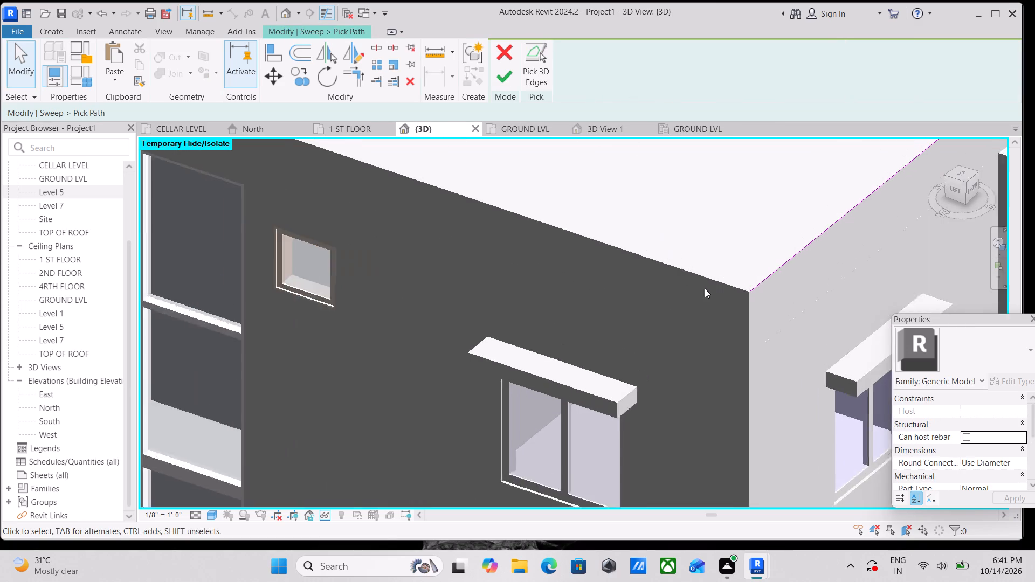
scroll(705, 288, up, 3)
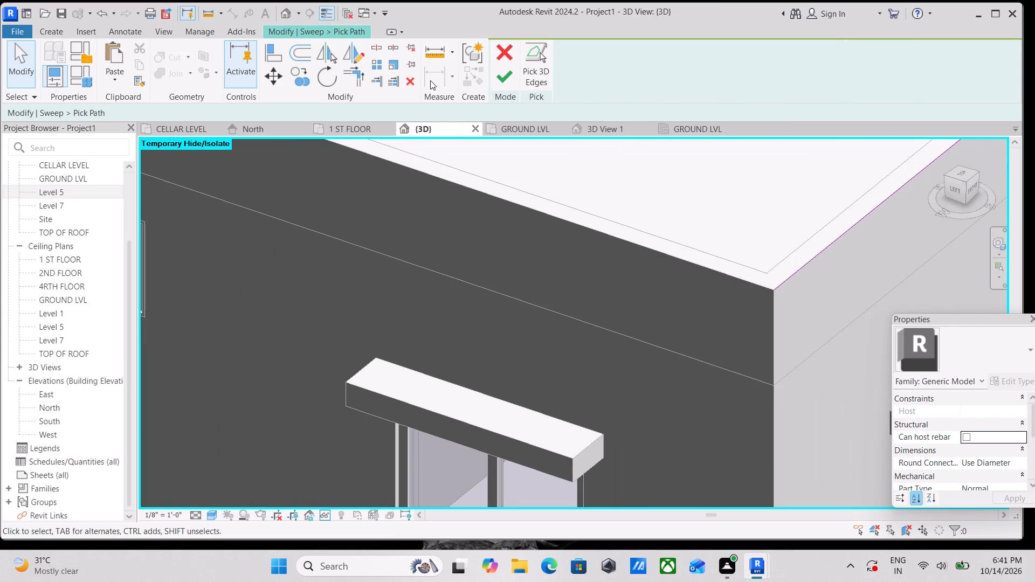
click(533, 57)
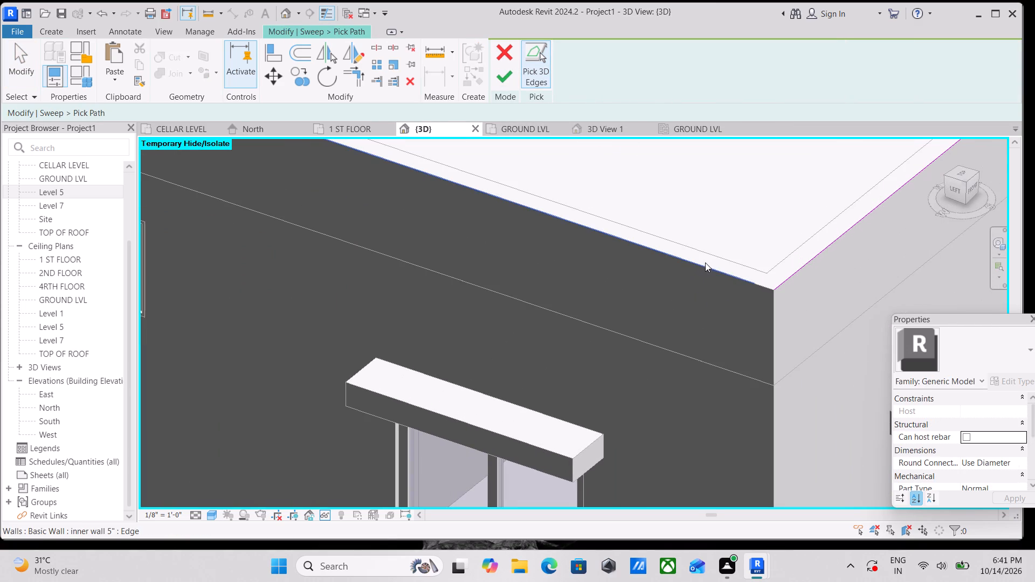
click(708, 270)
scroll(714, 317, down, 2)
middle_drag(714, 317, 617, 389)
scroll(615, 392, down, 1)
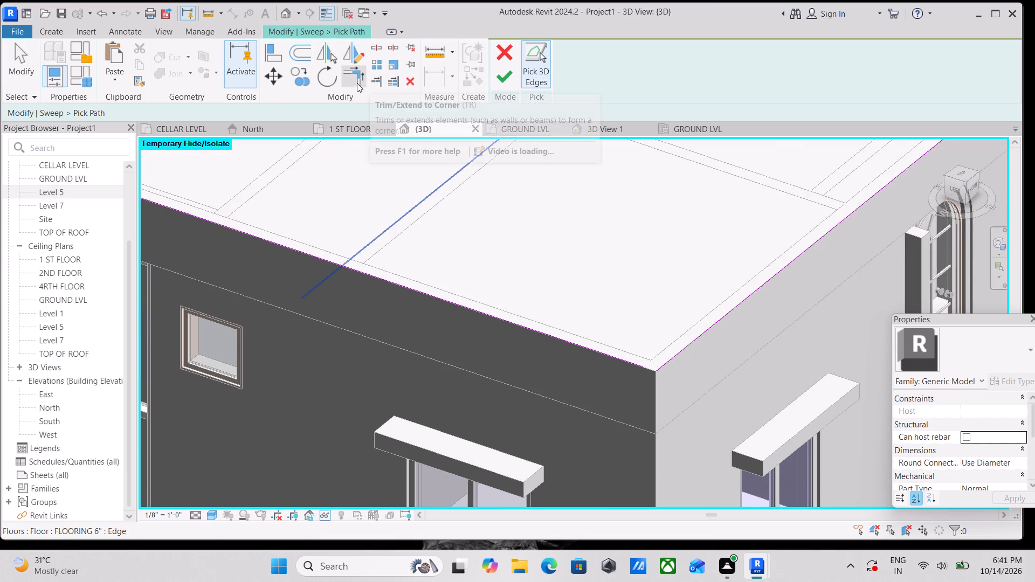
Trim the left and front path lines to meet at the parapet corner, and finish the path and the sweep.
click(359, 76)
click(604, 355)
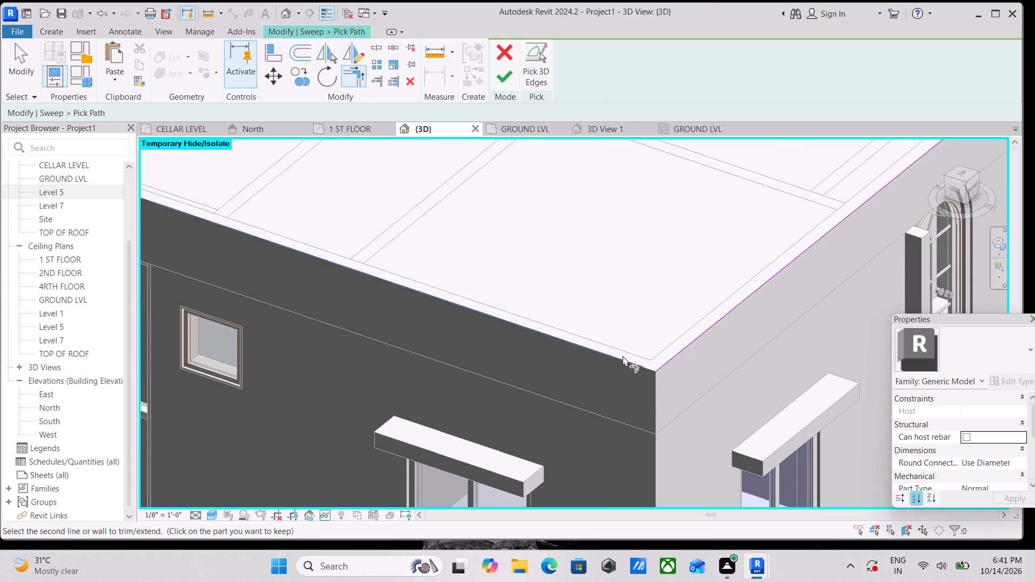
click(671, 359)
click(504, 76)
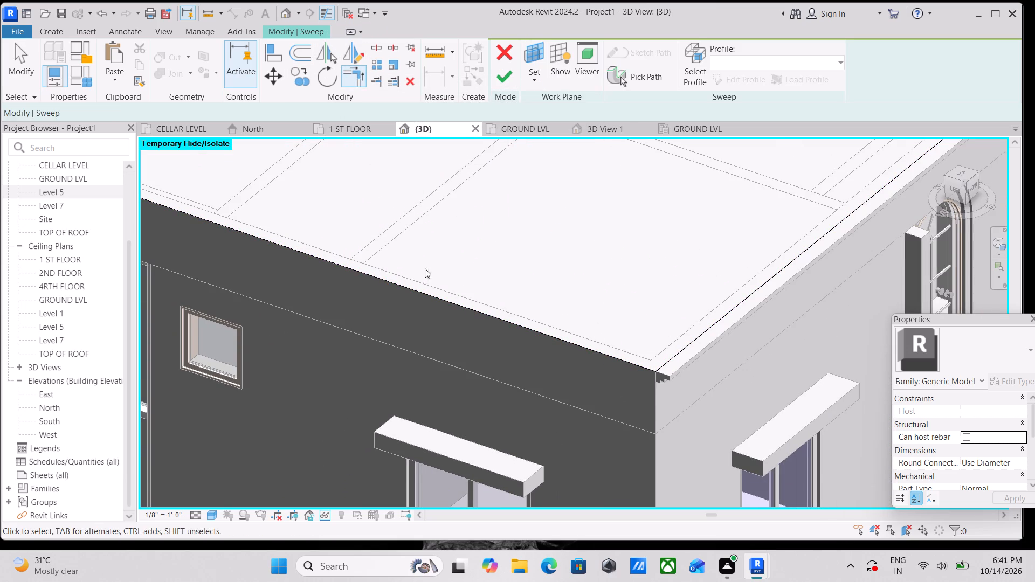
click(505, 84)
scroll(511, 287, down, 3)
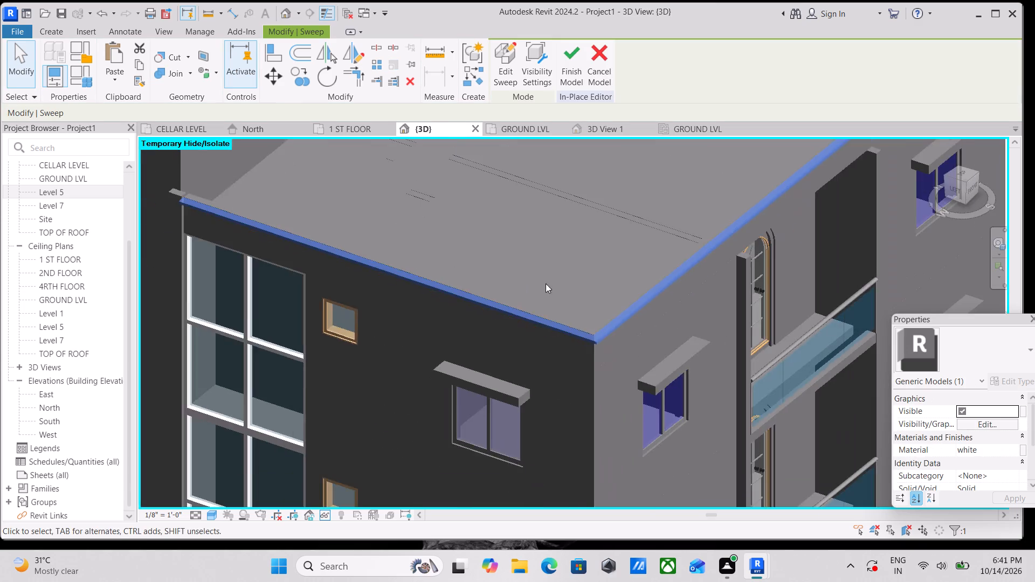
Finish the in-place model of the parapet moulding.
scroll(546, 283, down, 9)
scroll(640, 250, up, 2)
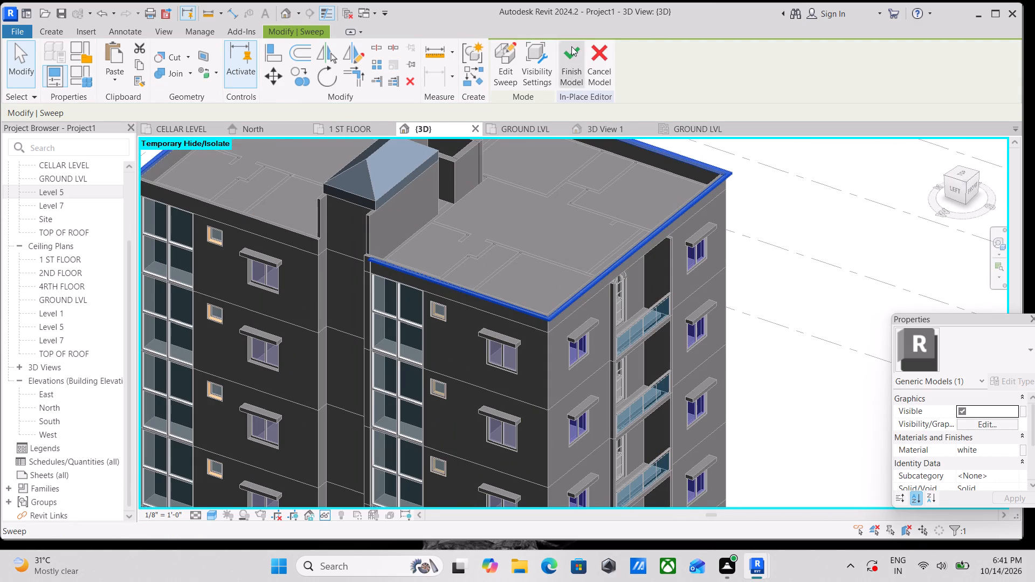
click(571, 47)
Examine the parapet moulding and the facades from all around the building.
scroll(638, 296, up, 2)
shift+middle_drag(591, 326, 577, 313)
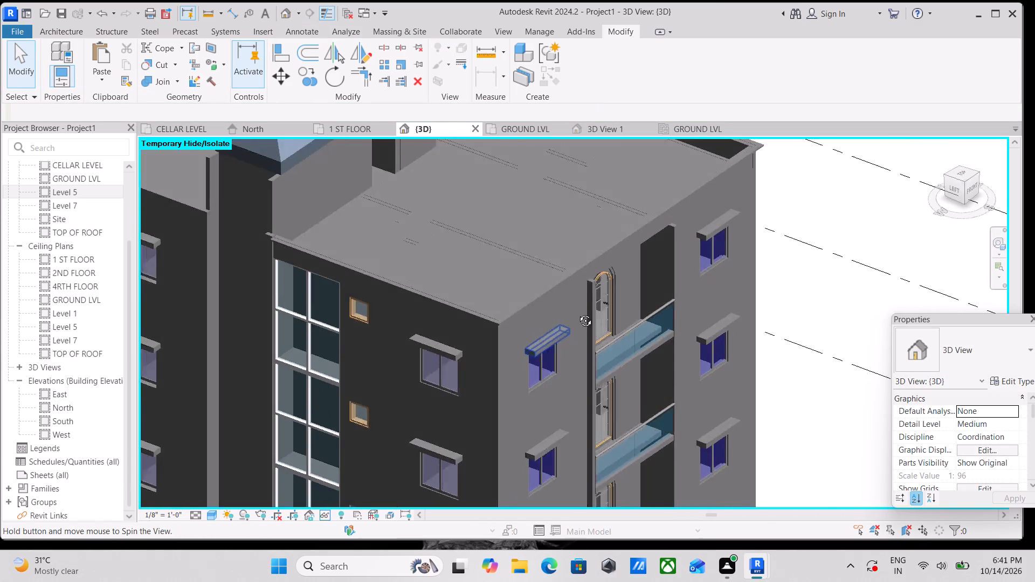
shift+middle_drag(577, 313, 407, 212)
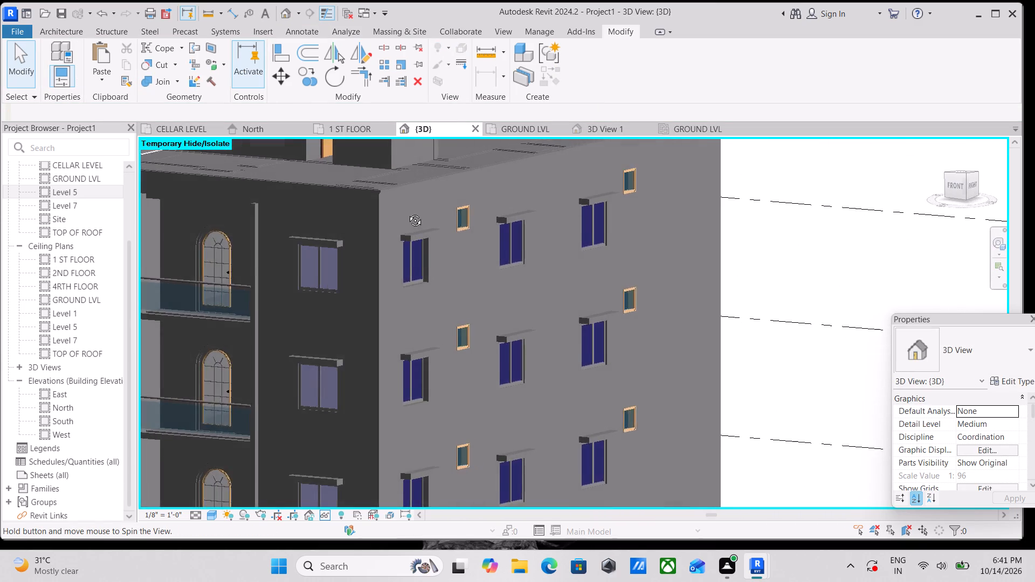
shift+middle_drag(407, 212, 404, 215)
shift+middle_drag(404, 219, 486, 223)
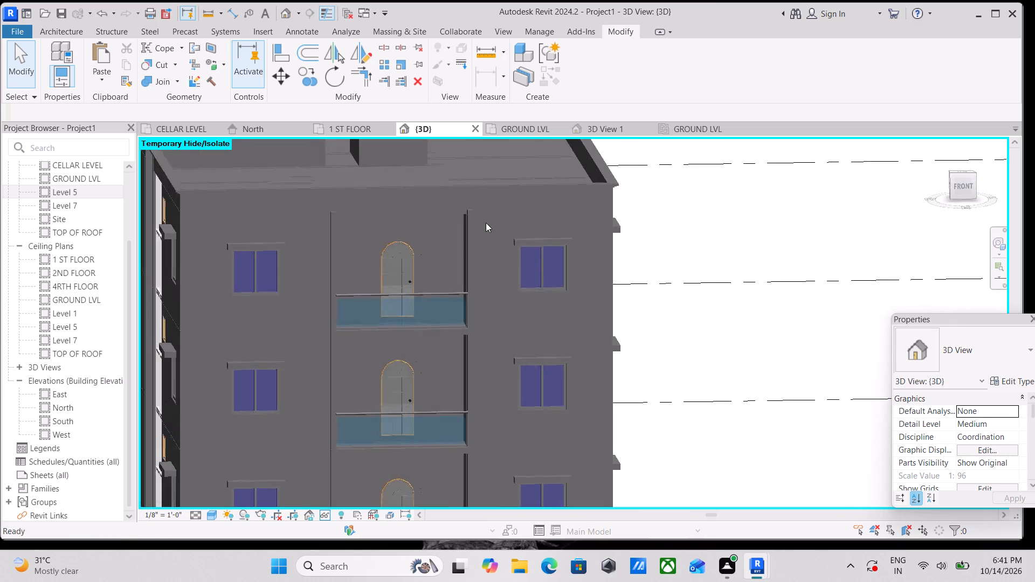
scroll(486, 223, down, 4)
shift+middle_click(491, 248)
shift+scroll(494, 248, down, 3)
middle_drag(494, 248, 621, 186)
scroll(638, 204, down, 1)
middle_drag(636, 210, 664, 206)
shift+scroll(589, 250, down, 1)
shift+middle_drag(589, 250, 824, 262)
middle_drag(566, 293, 698, 309)
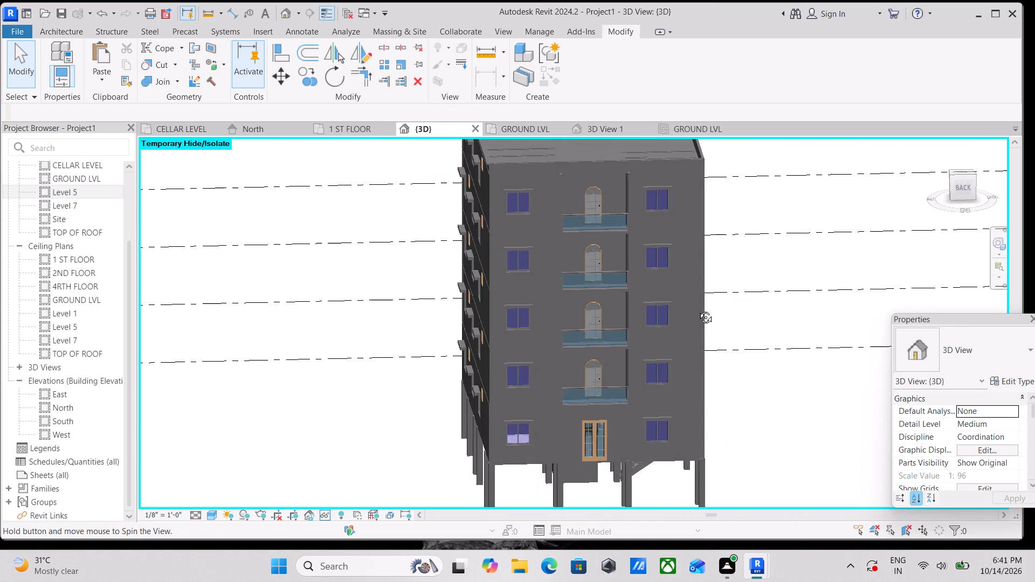
middle_drag(698, 309, 694, 289)
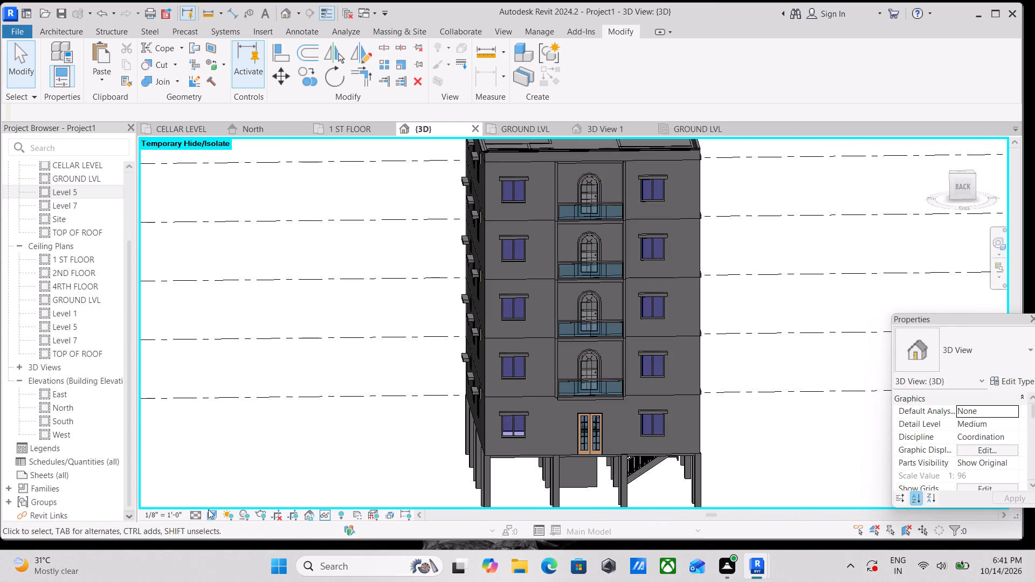
Set the 3D view's visual style to Realistic.
click(211, 512)
click(223, 495)
scroll(252, 469, down, 3)
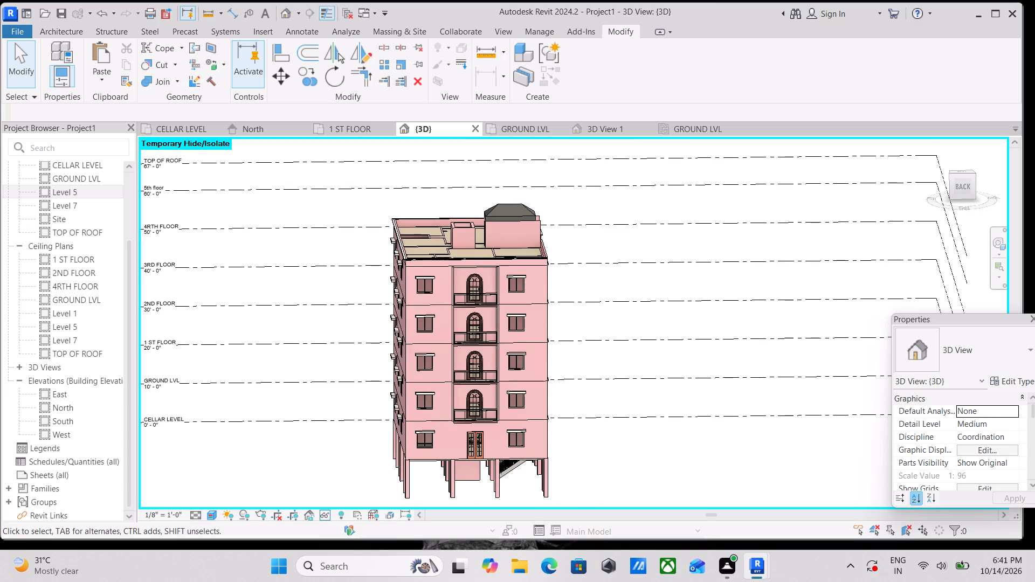
click(960, 185)
scroll(644, 284, up, 3)
scroll(528, 378, up, 3)
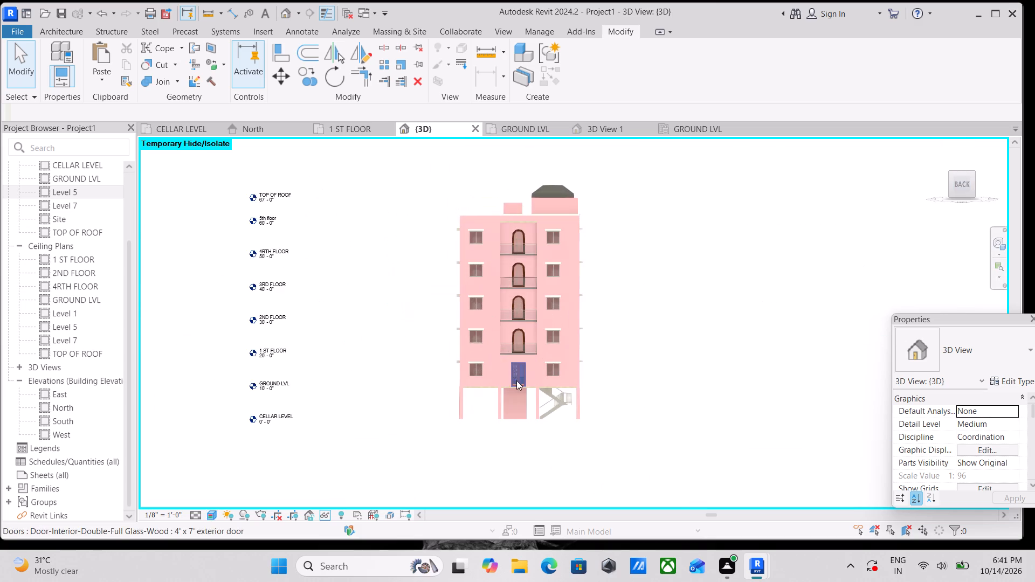
scroll(557, 347, down, 3)
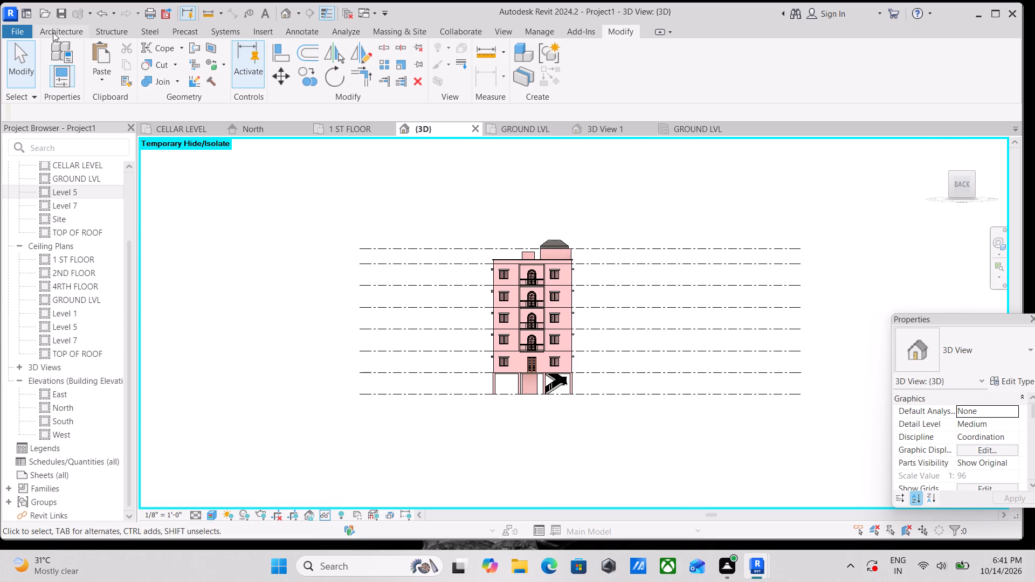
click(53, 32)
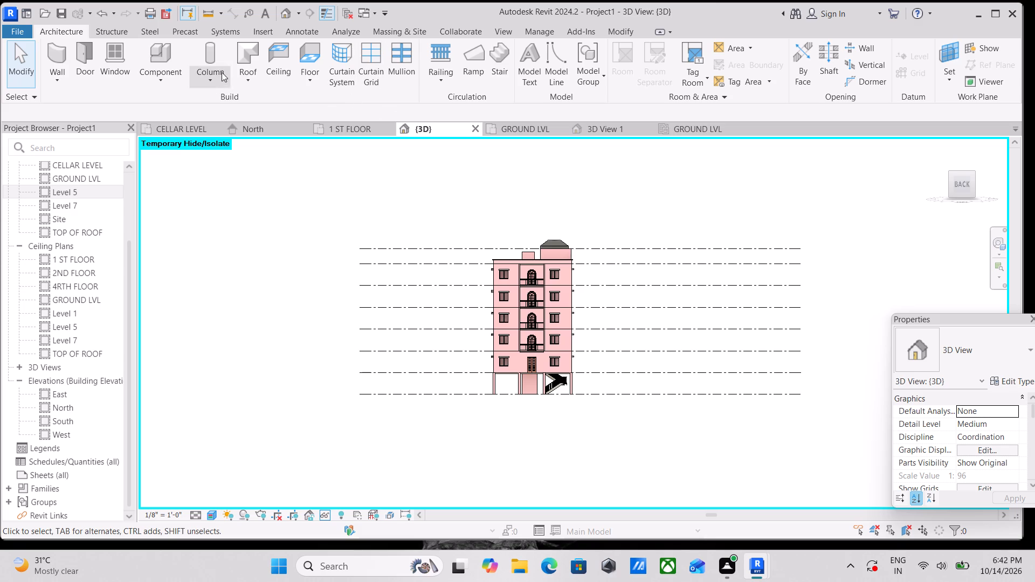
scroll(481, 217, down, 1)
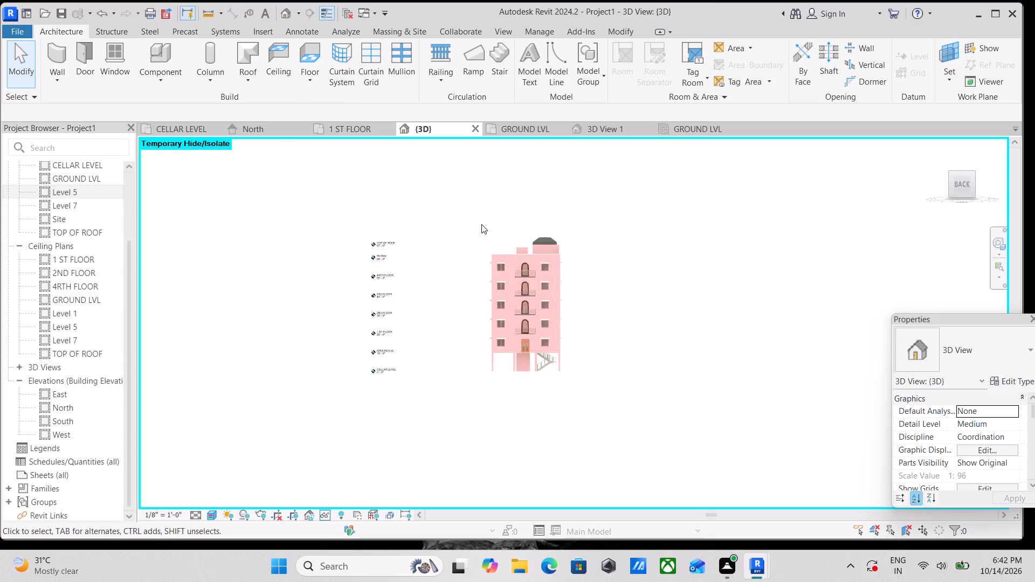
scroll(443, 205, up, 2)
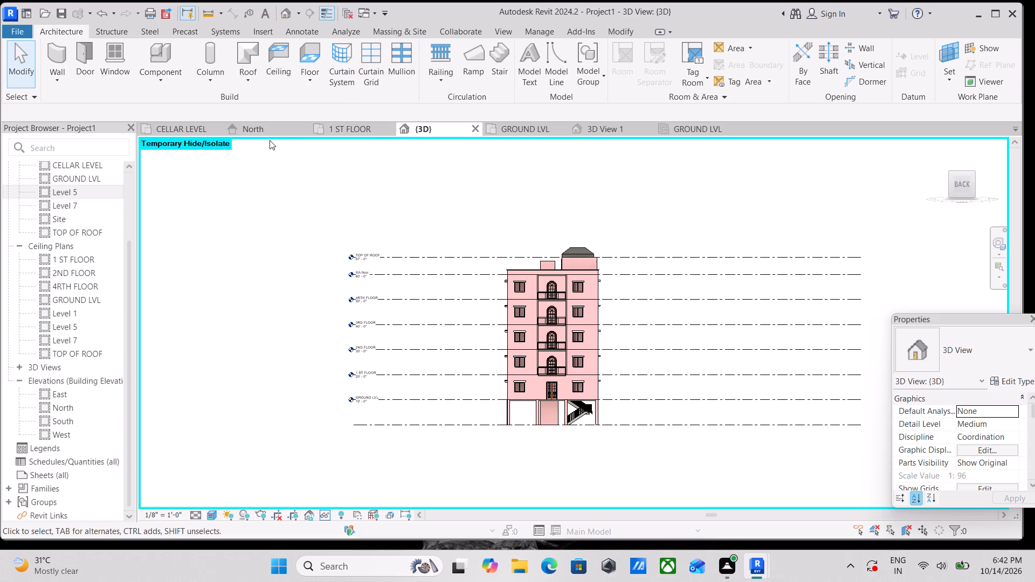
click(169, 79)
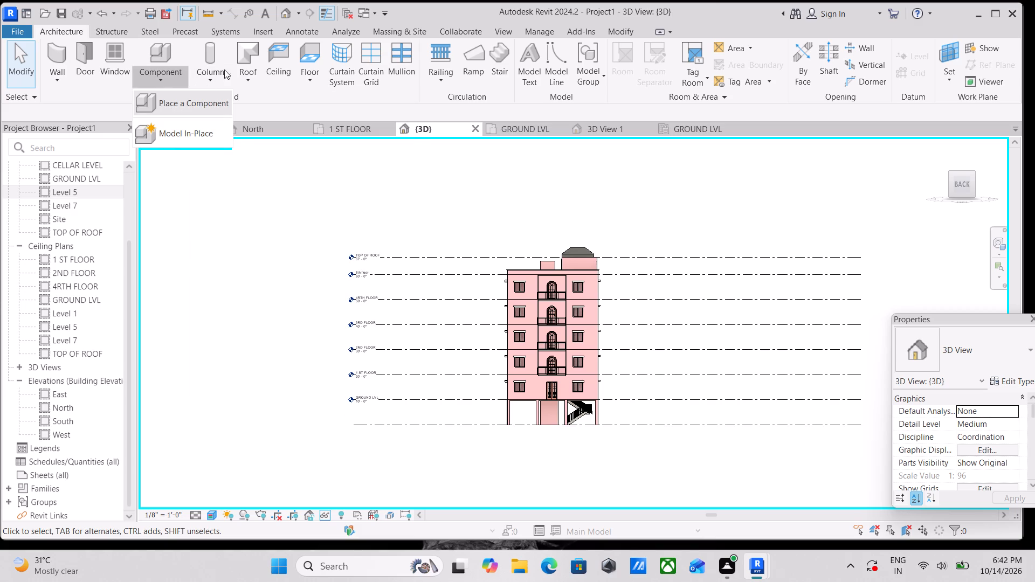
Create a Grassland - 16" toposolid on CELLAR LEVEL from a rectangular boundary of about 9,400 SF enclosing the building.
click(412, 25)
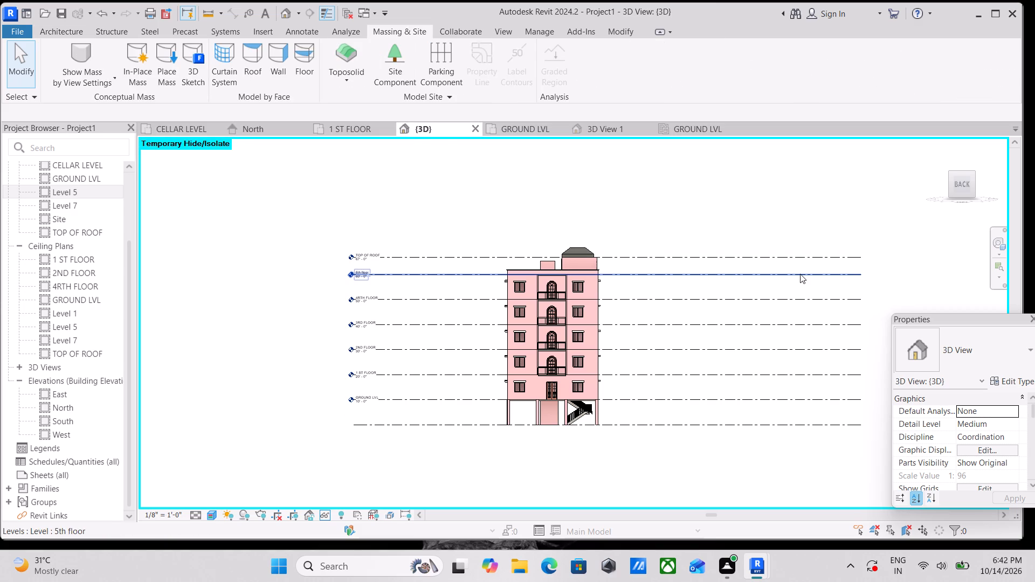
click(949, 171)
click(963, 176)
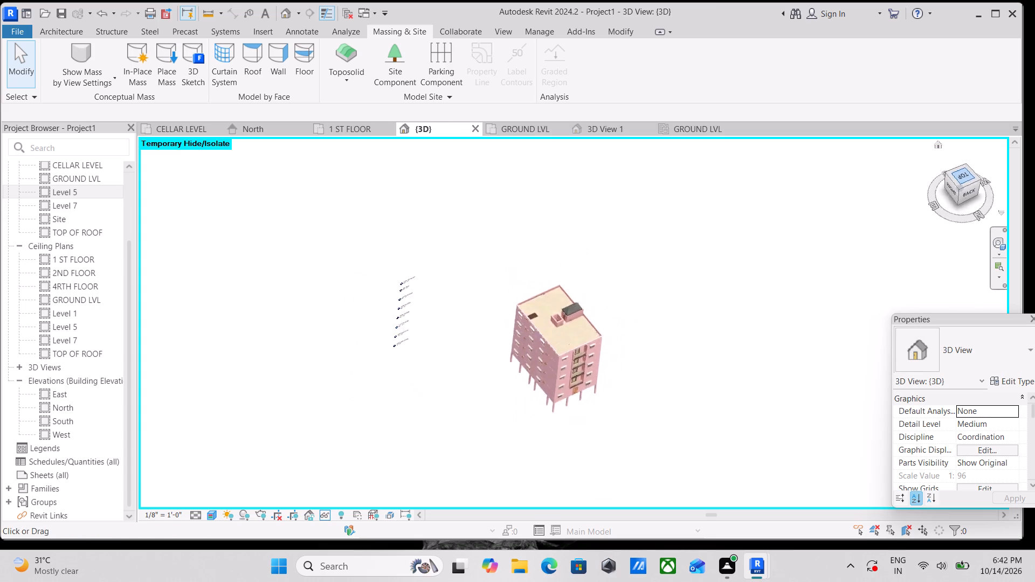
click(352, 62)
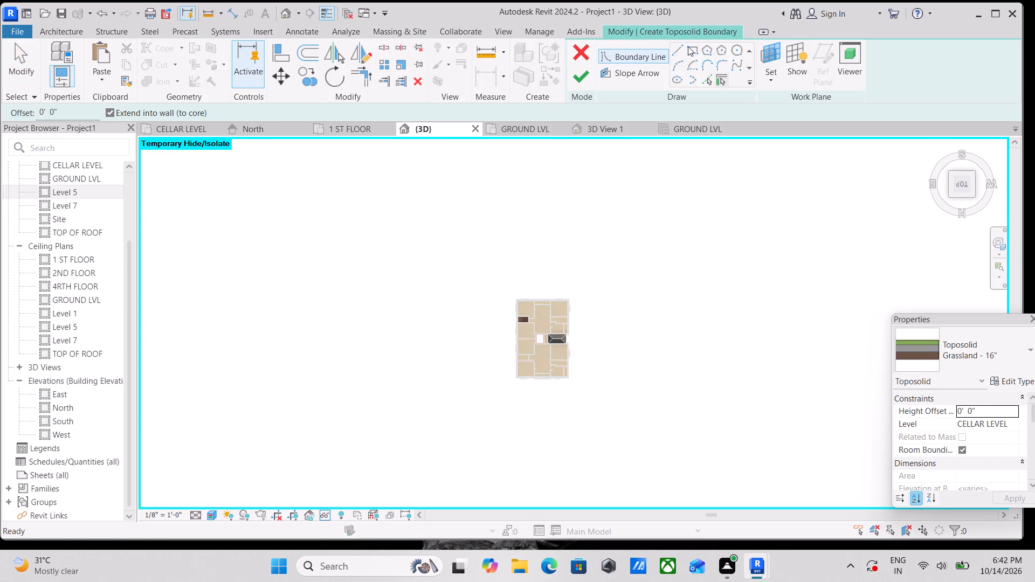
click(688, 46)
click(489, 262)
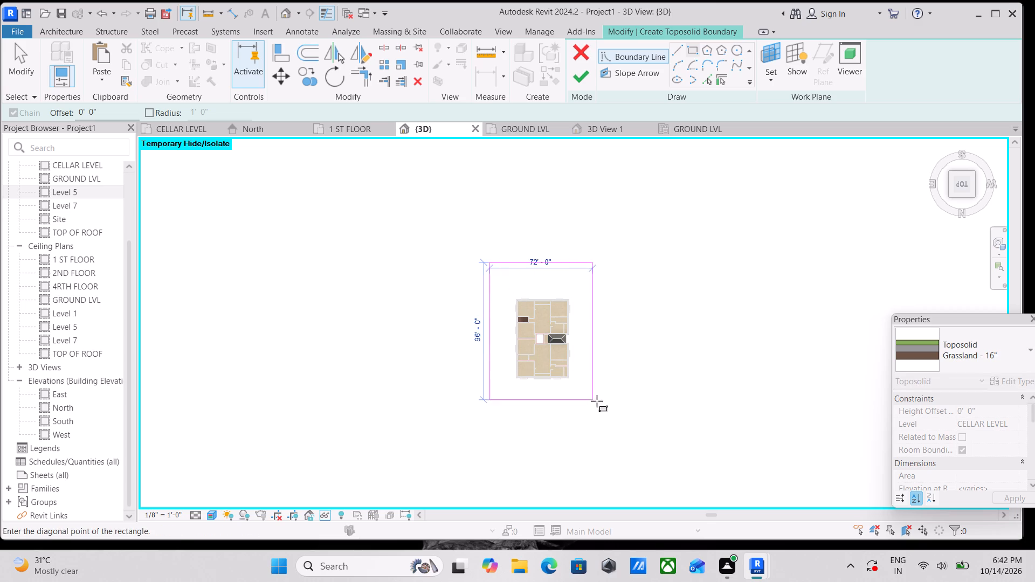
click(610, 424)
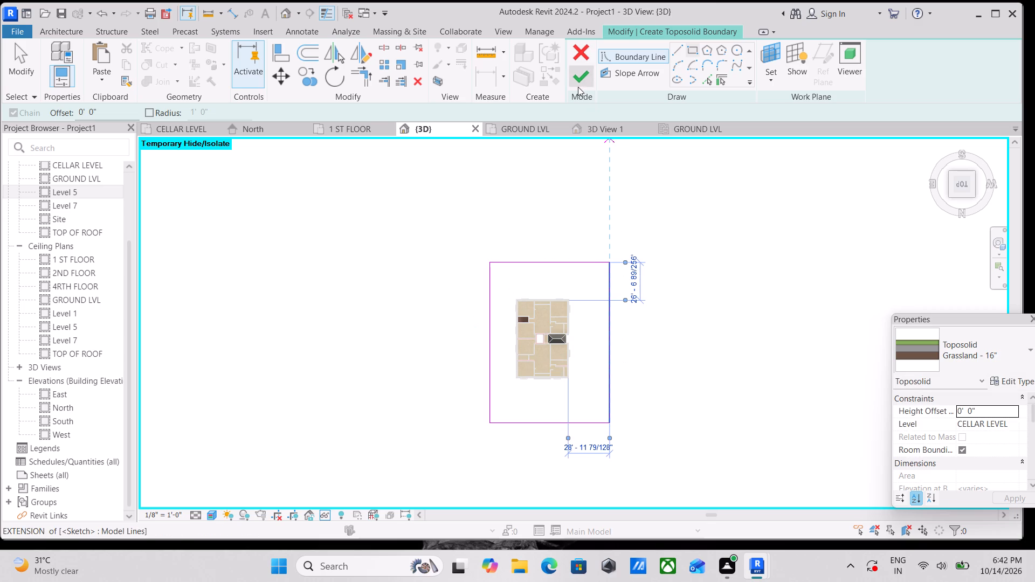
click(578, 86)
scroll(597, 244, down, 1)
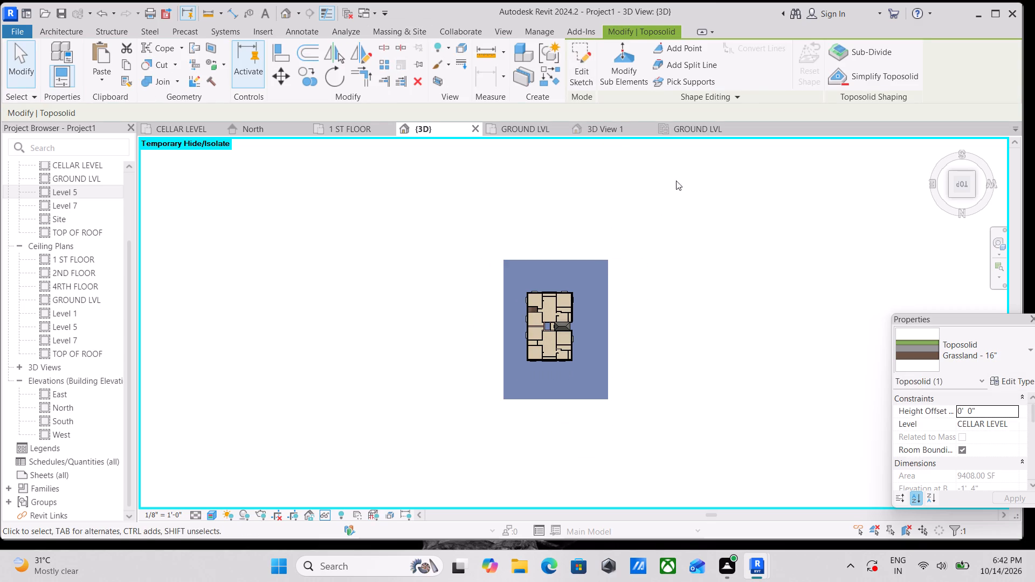
key(Escape)
Examine the new ground and the building standing on it from above and from several sides.
scroll(599, 239, up, 1)
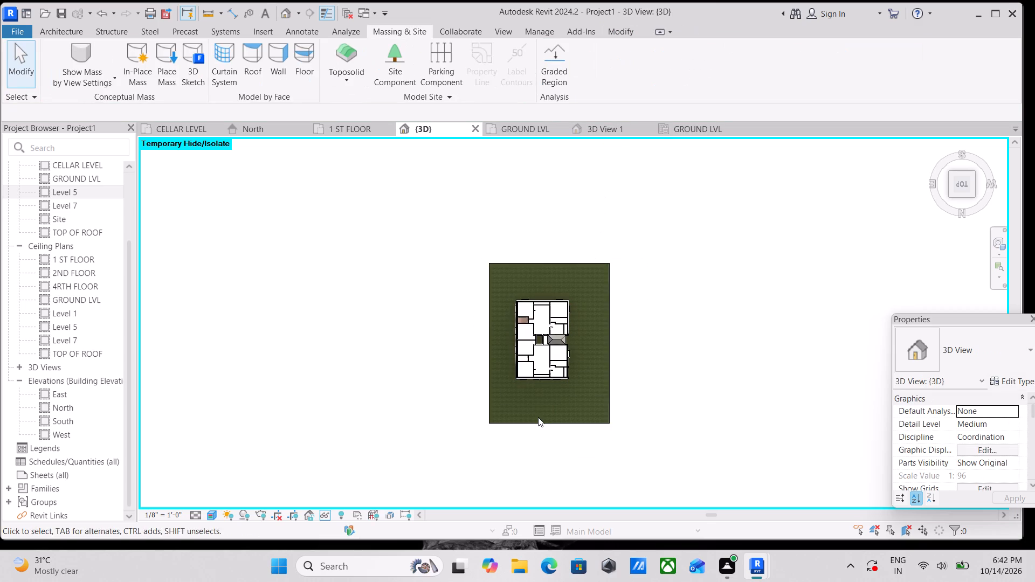
shift+middle_drag(538, 417, 485, 178)
shift+middle_drag(557, 404, 403, 261)
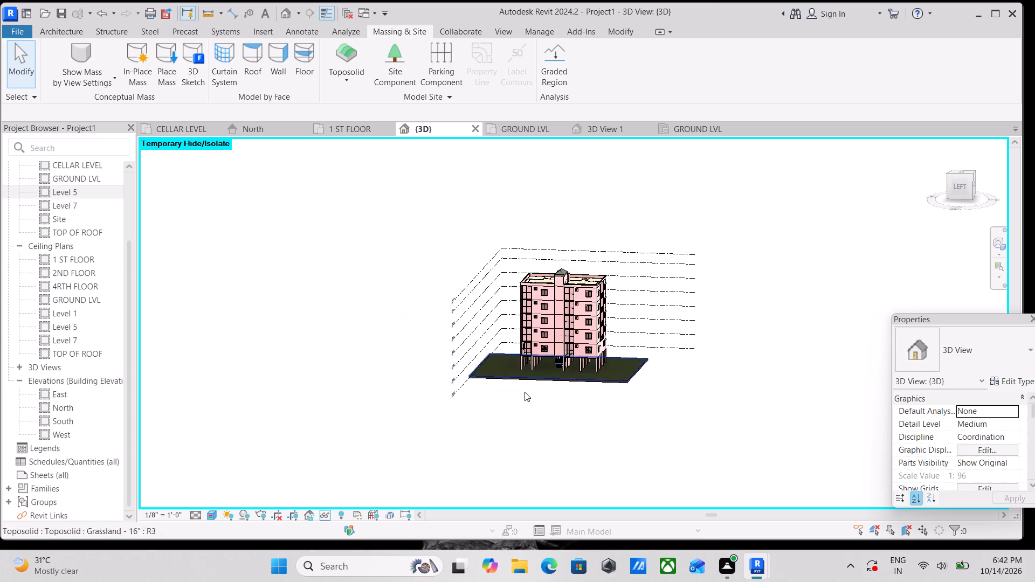
scroll(551, 401, up, 4)
shift+middle_drag(515, 368, 553, 342)
shift+middle_drag(541, 350, 520, 489)
middle_drag(494, 331, 499, 362)
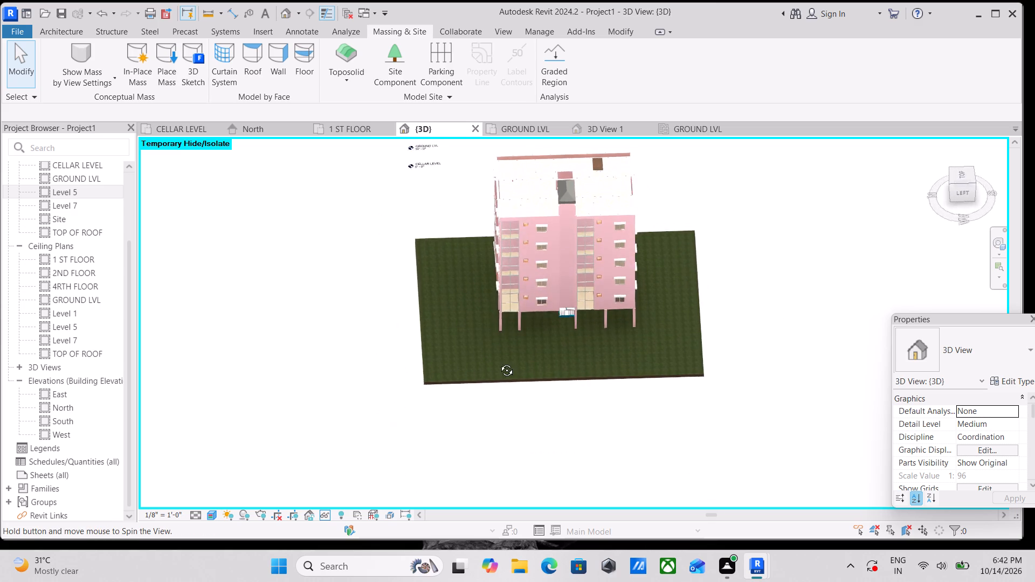
middle_drag(499, 362, 493, 240)
scroll(560, 280, up, 1)
shift+middle_drag(560, 273, 570, 207)
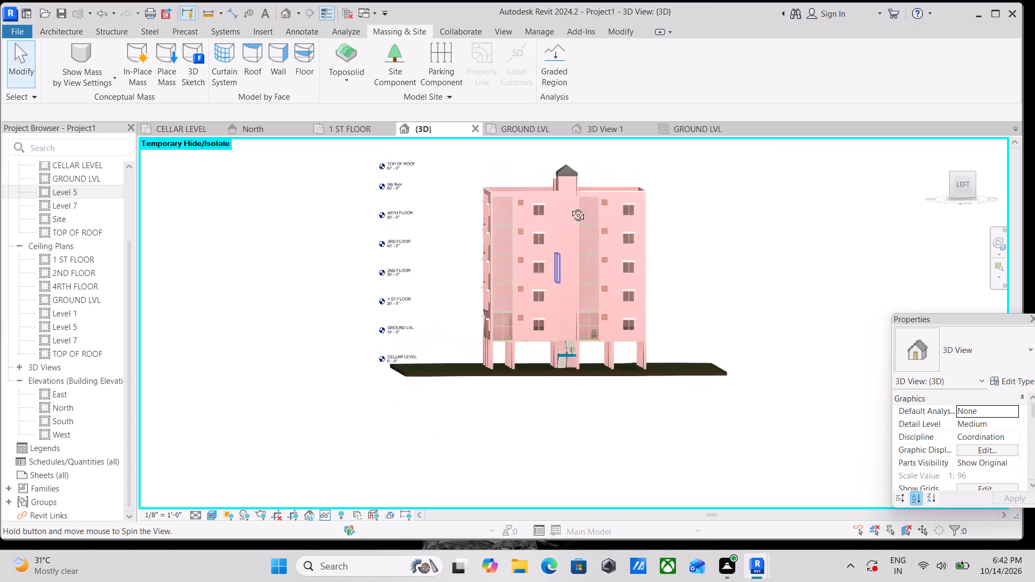
shift+middle_drag(570, 207, 563, 194)
shift+middle_drag(521, 259, 661, 286)
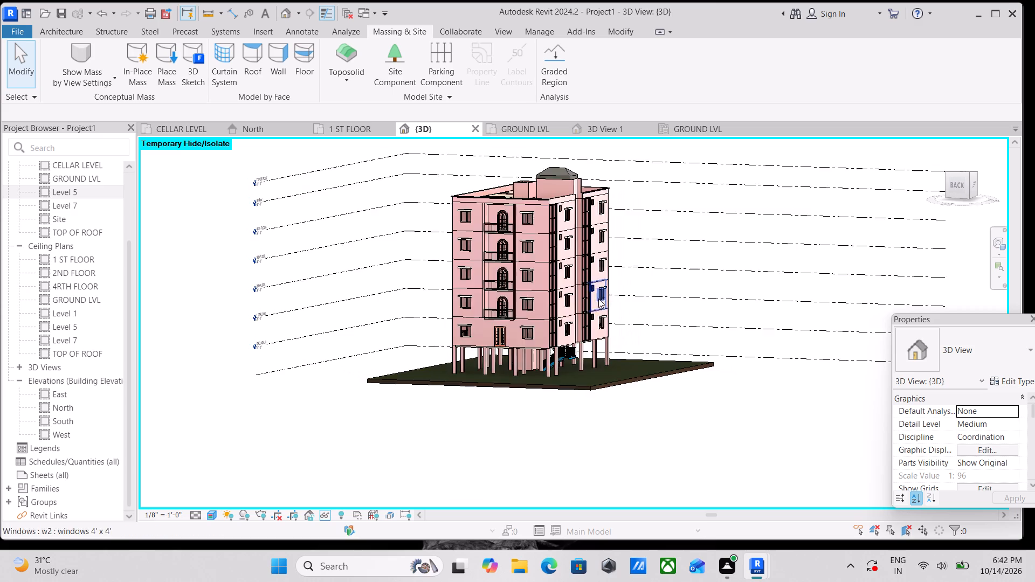
shift+middle_drag(598, 299, 645, 285)
scroll(553, 221, up, 2)
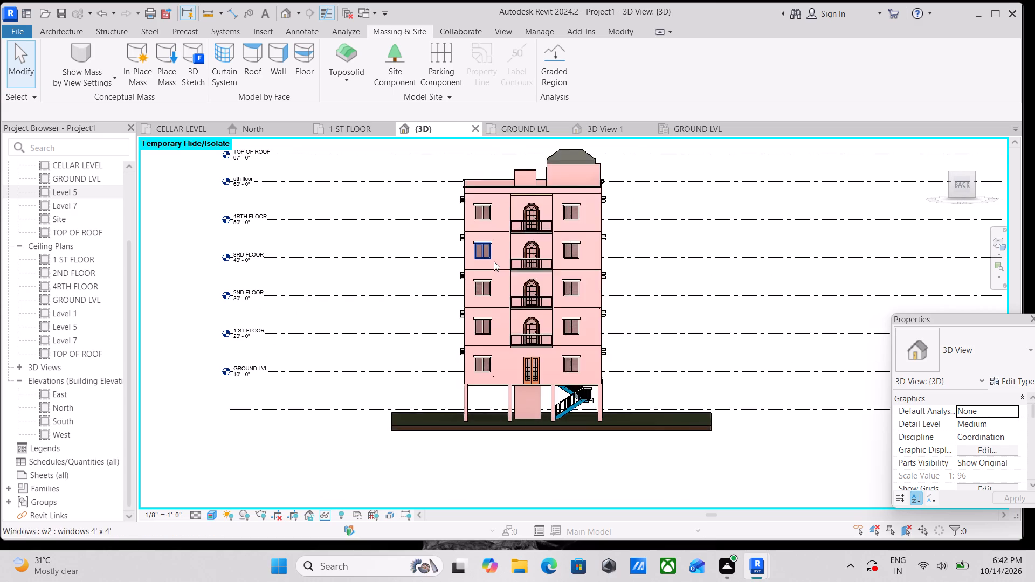
middle_drag(494, 261, 483, 311)
scroll(363, 157, down, 1)
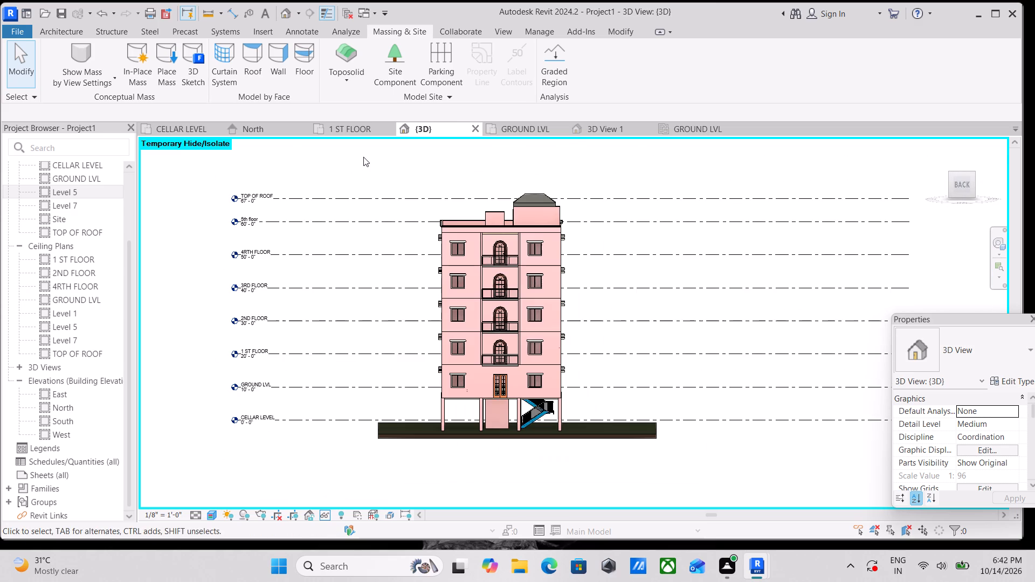
Set the 3D view's background to Sky in the Graphic Display Options.
click(213, 518)
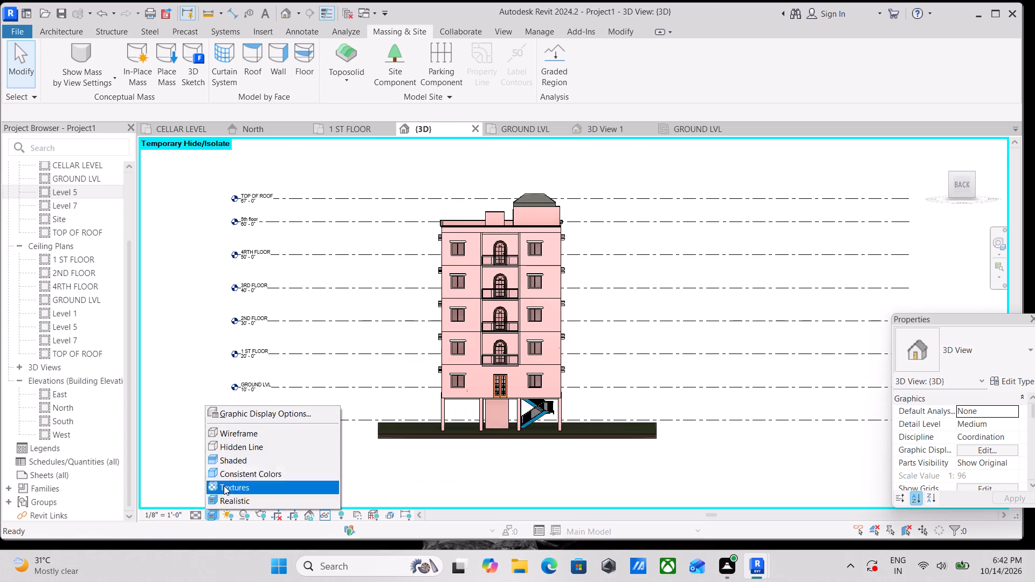
click(245, 412)
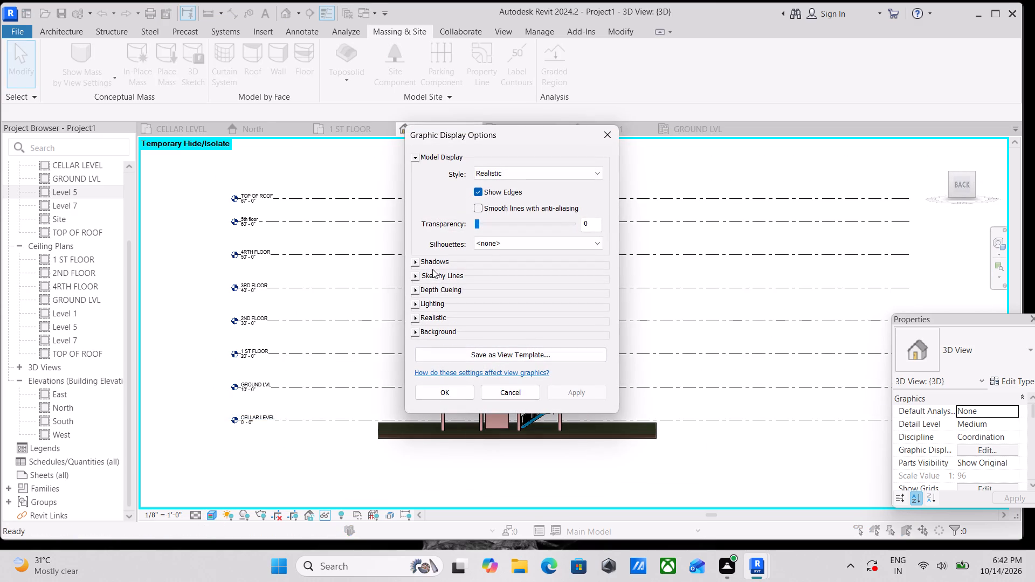
click(417, 333)
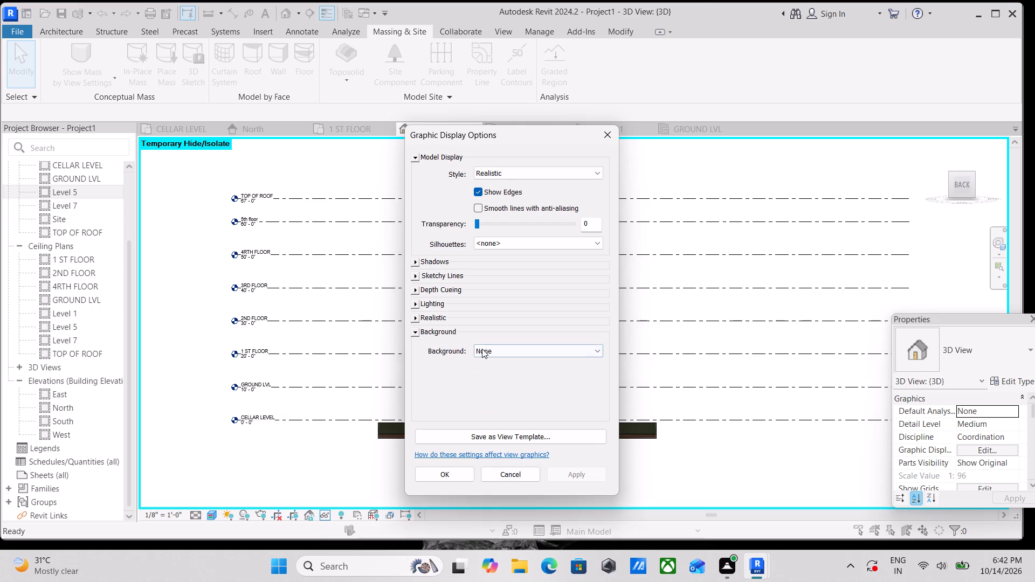
click(493, 350)
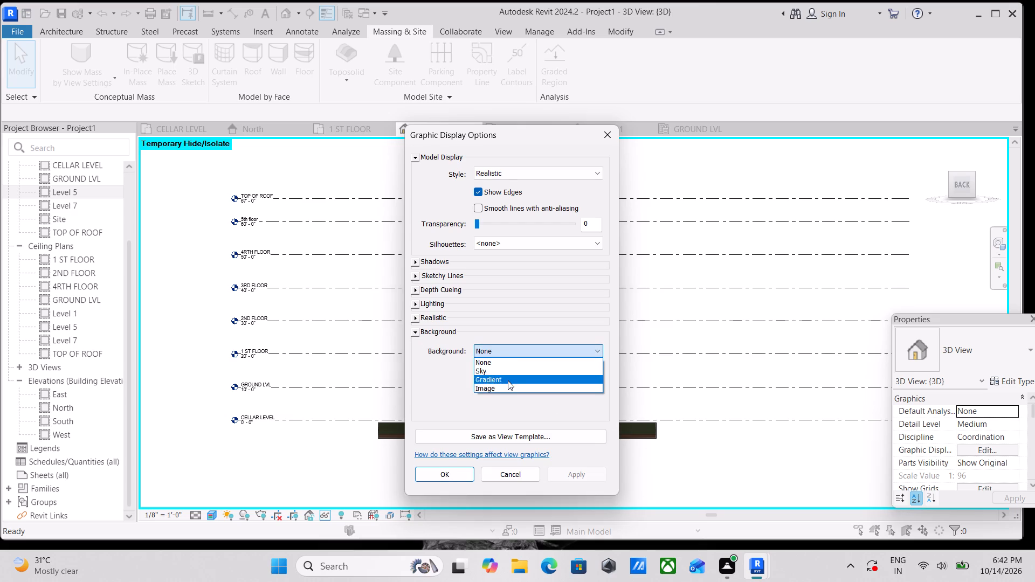
click(507, 371)
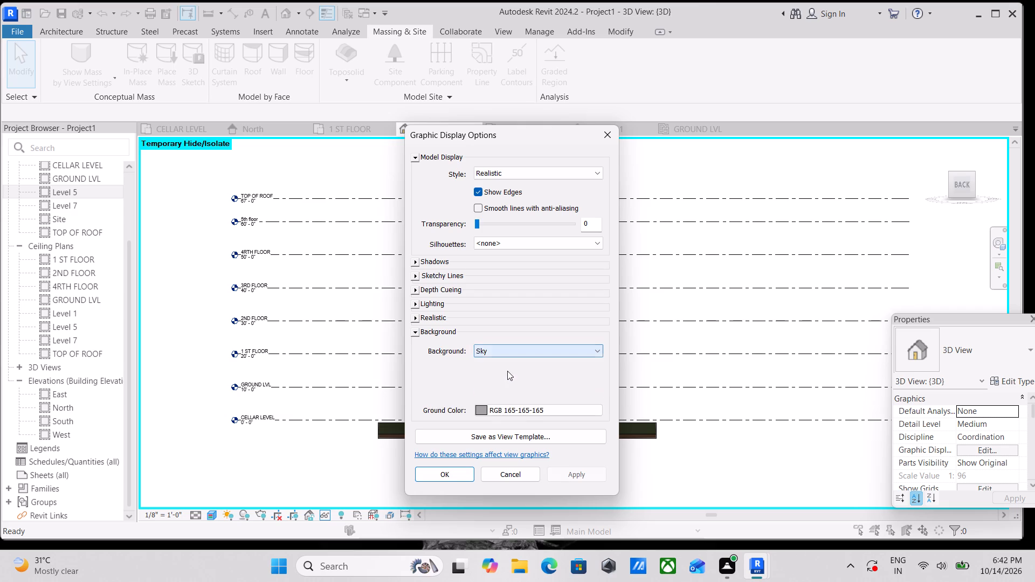
click(563, 472)
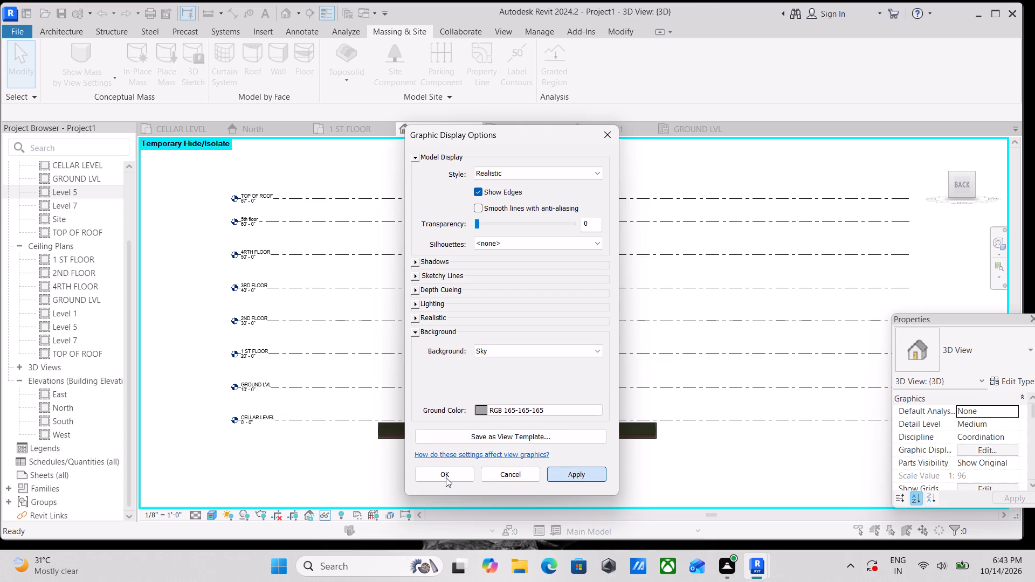
click(429, 474)
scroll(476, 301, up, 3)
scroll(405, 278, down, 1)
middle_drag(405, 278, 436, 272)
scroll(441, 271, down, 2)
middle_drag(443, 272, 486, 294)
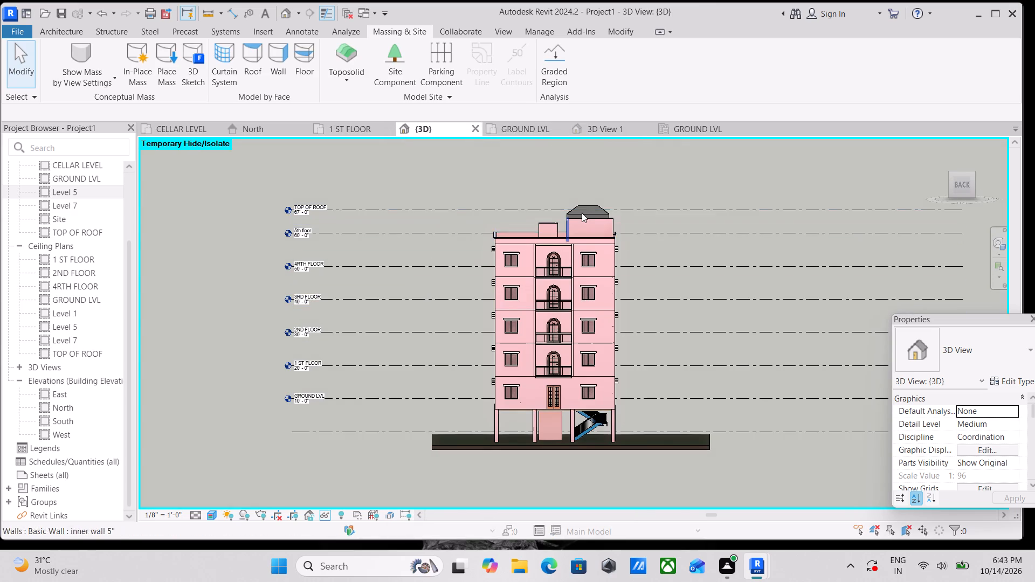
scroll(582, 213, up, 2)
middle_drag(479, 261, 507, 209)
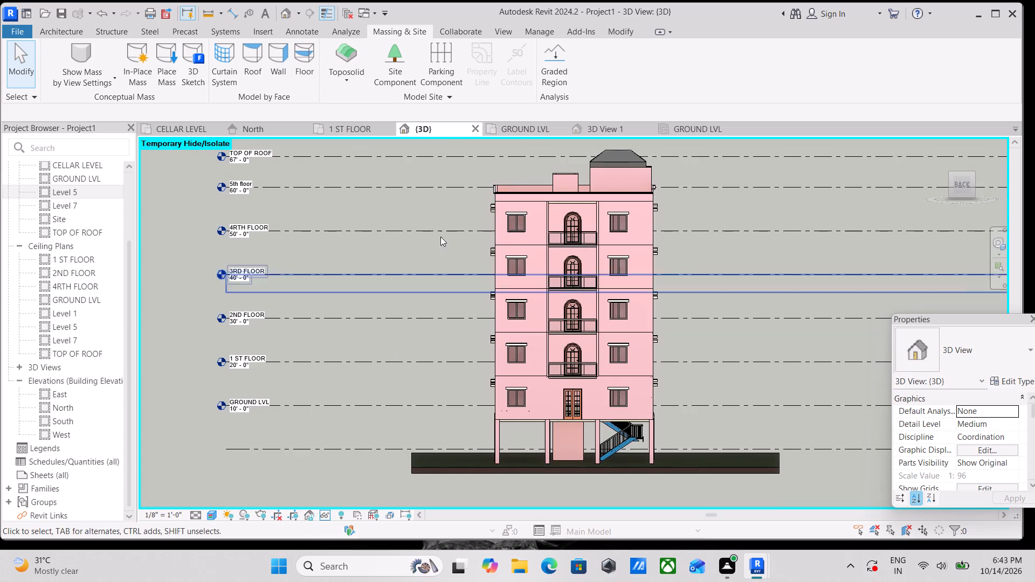
Render the building's back elevation with the quality set to Medium and the lighting scheme kept at Exterior: Sun only.
scroll(426, 217, down, 2)
middle_drag(422, 219, 382, 234)
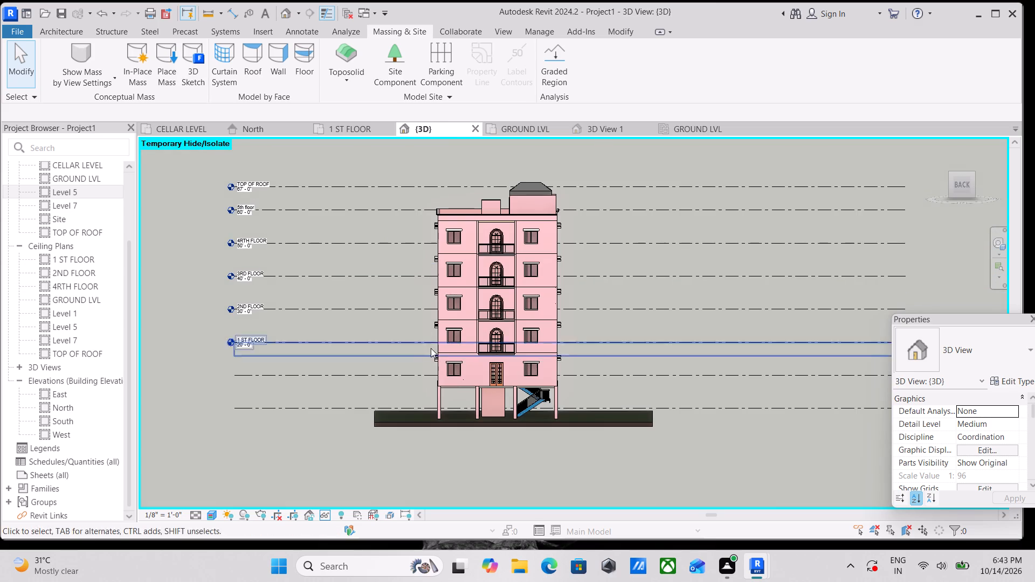
scroll(441, 371, up, 4)
scroll(361, 404, down, 1)
middle_drag(361, 405, 361, 423)
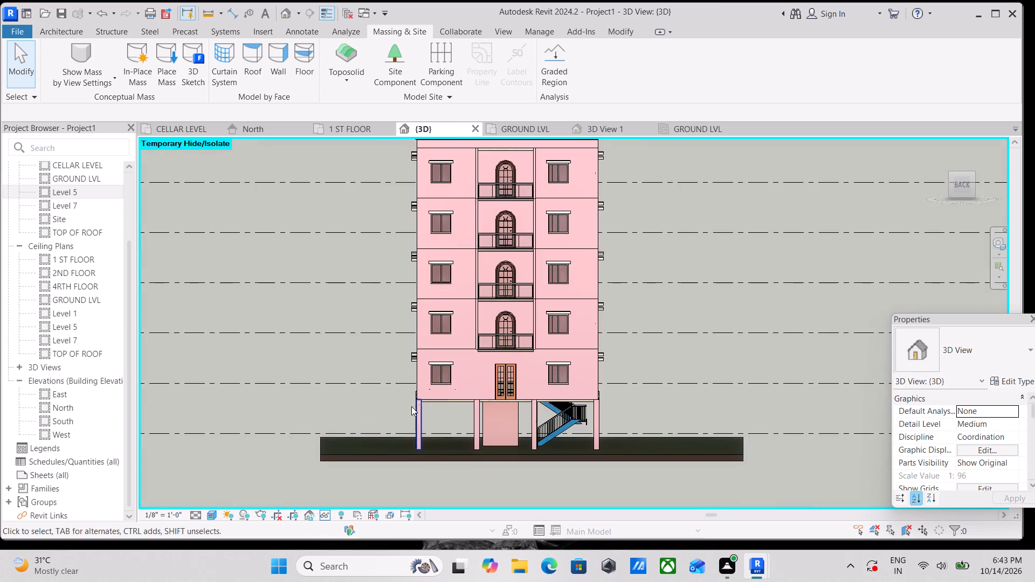
middle_drag(352, 364, 369, 385)
middle_drag(368, 363, 373, 394)
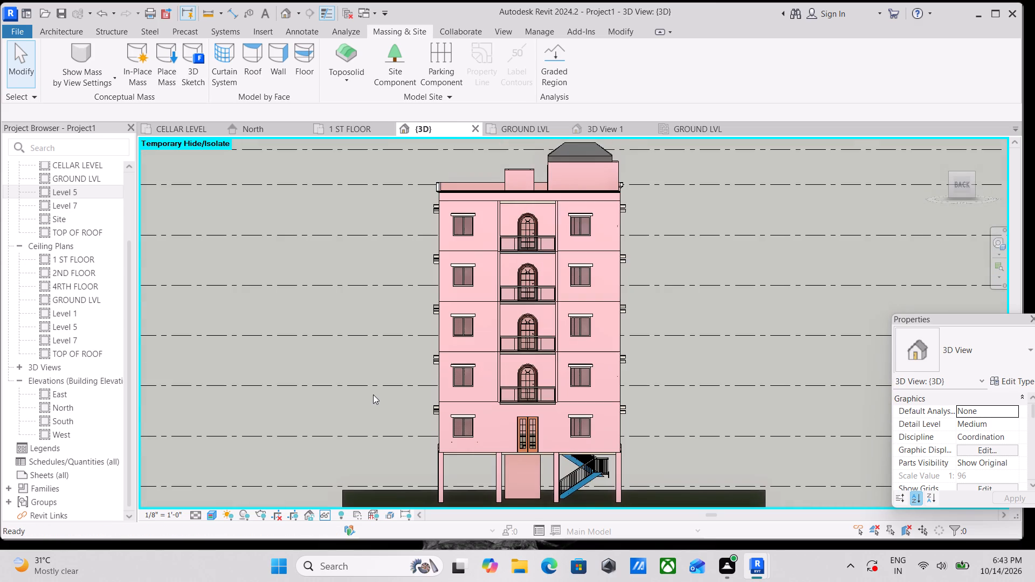
scroll(373, 394, down, 2)
middle_click(373, 394)
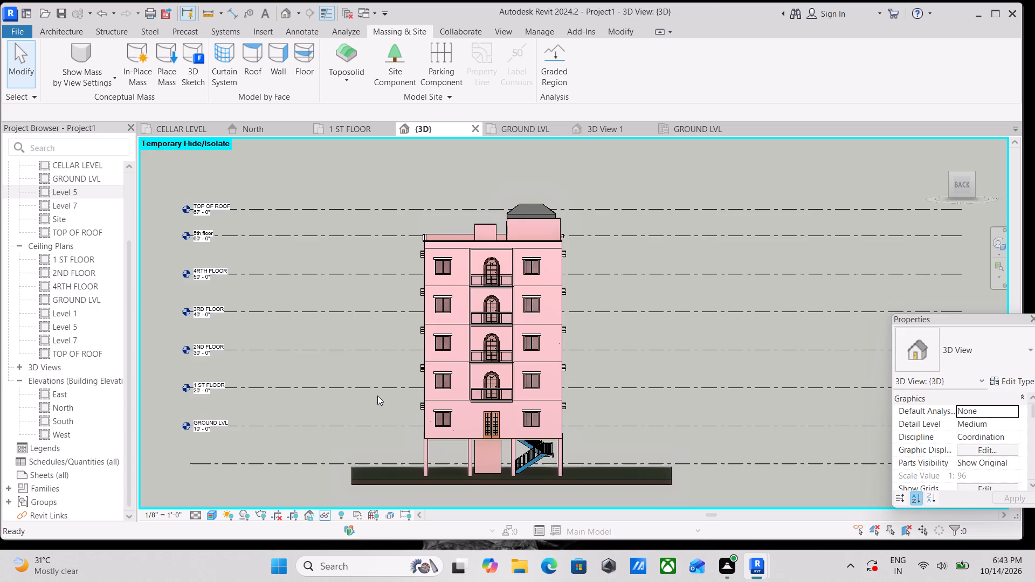
text(rr)
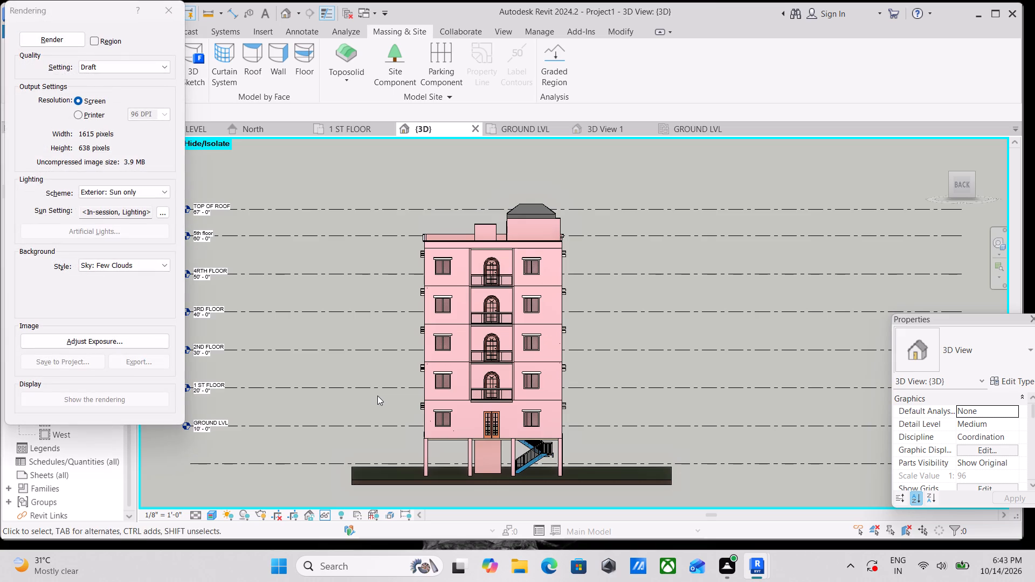
click(107, 63)
click(112, 88)
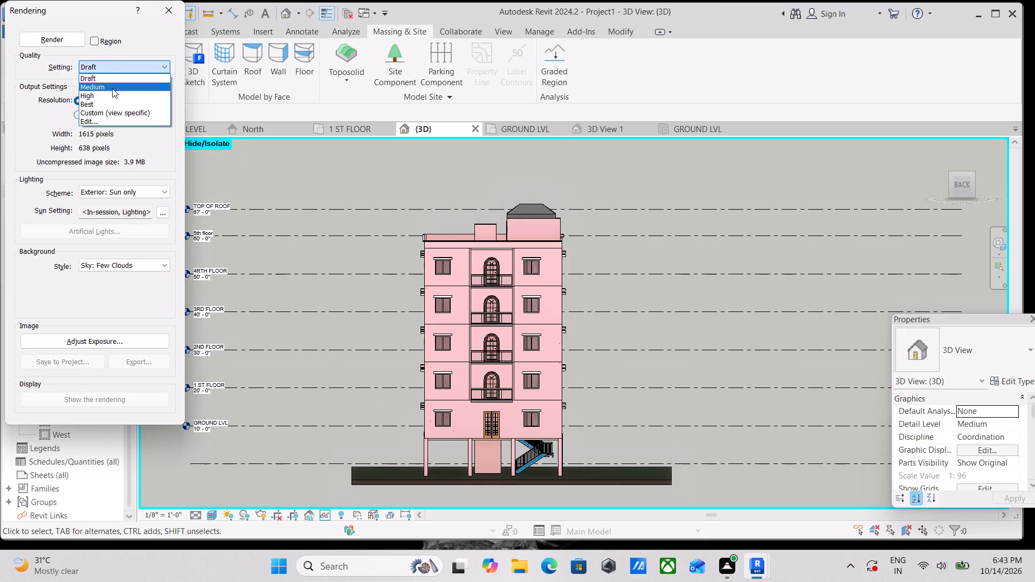
double_click(131, 191)
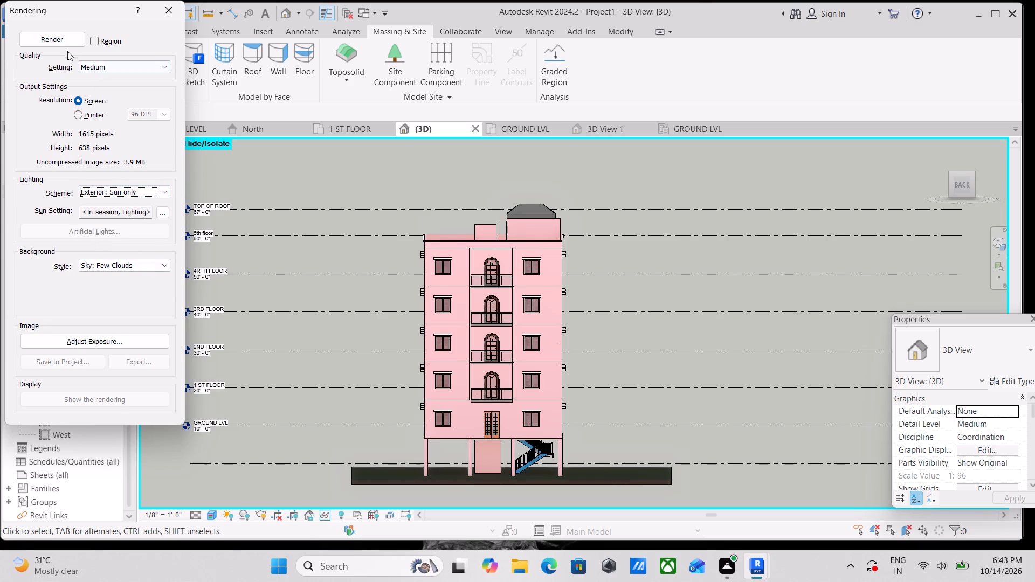
click(58, 40)
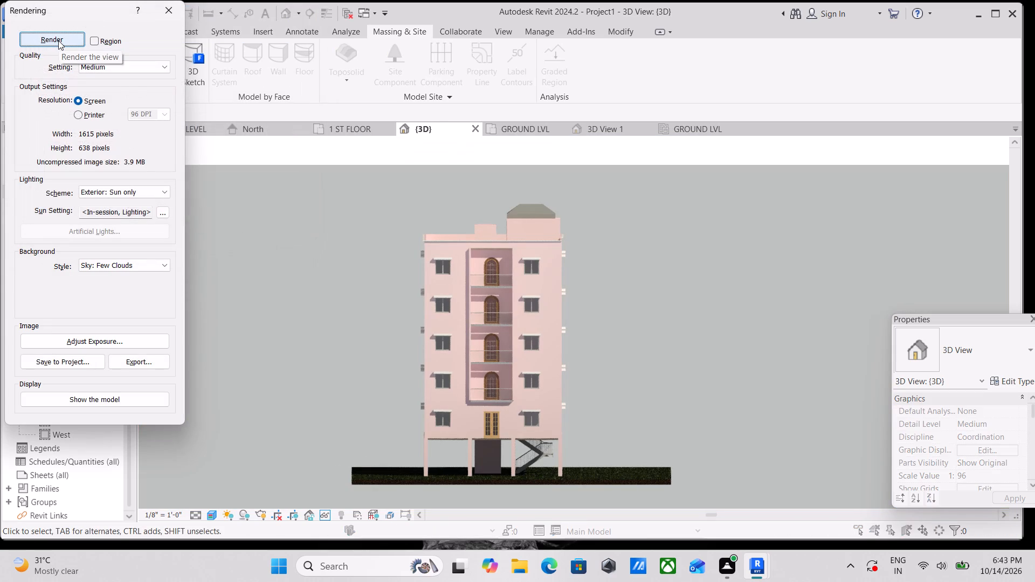
Capture a screen snip of the rendered back elevation with the Snipping Tool, then close the Rendering dialog.
scroll(389, 303, up, 2)
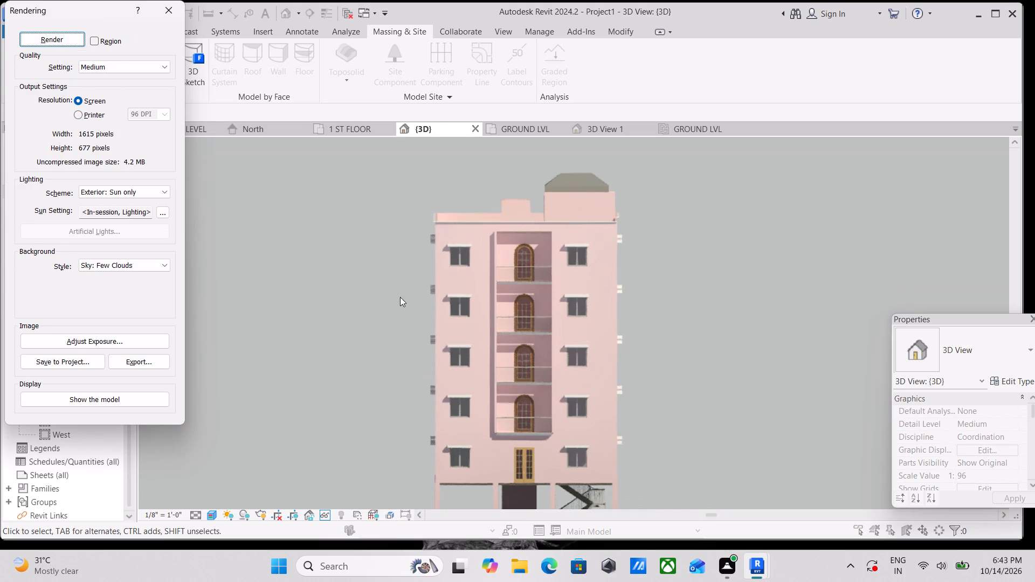
scroll(425, 275, down, 1)
middle_drag(443, 258, 467, 233)
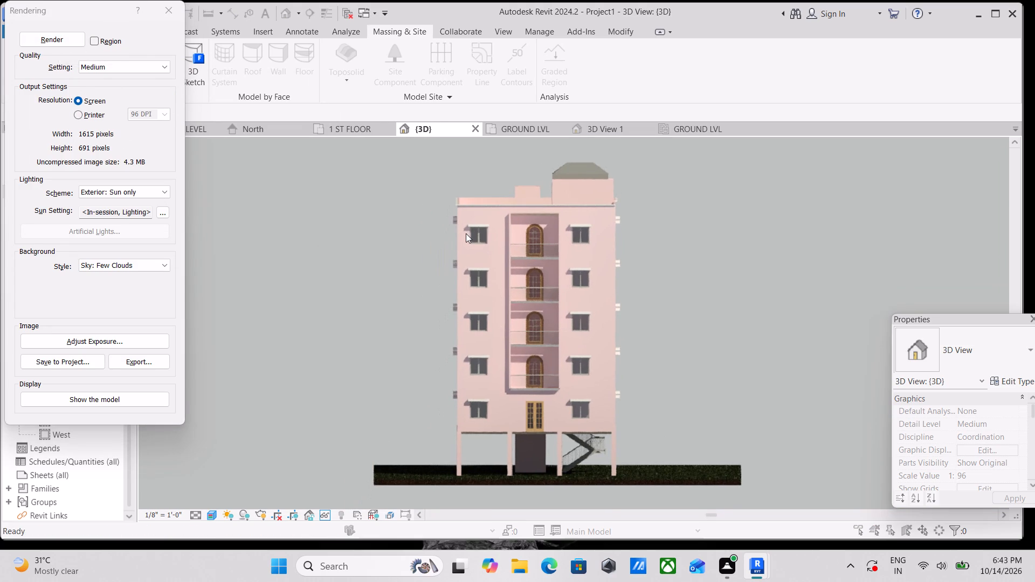
key(shift+super+s)
drag(357, 153, 462, 282)
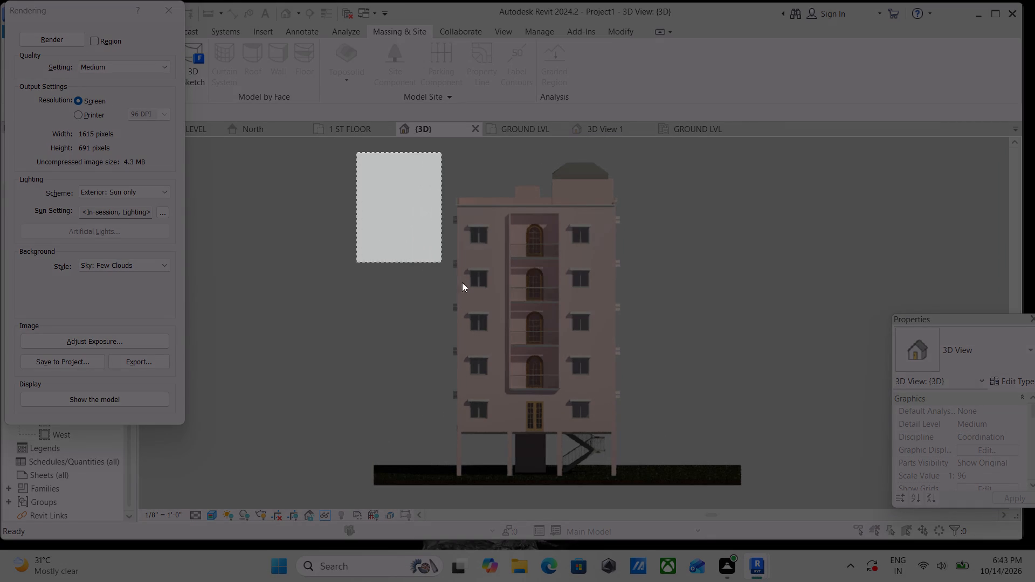
drag(462, 282, 673, 480)
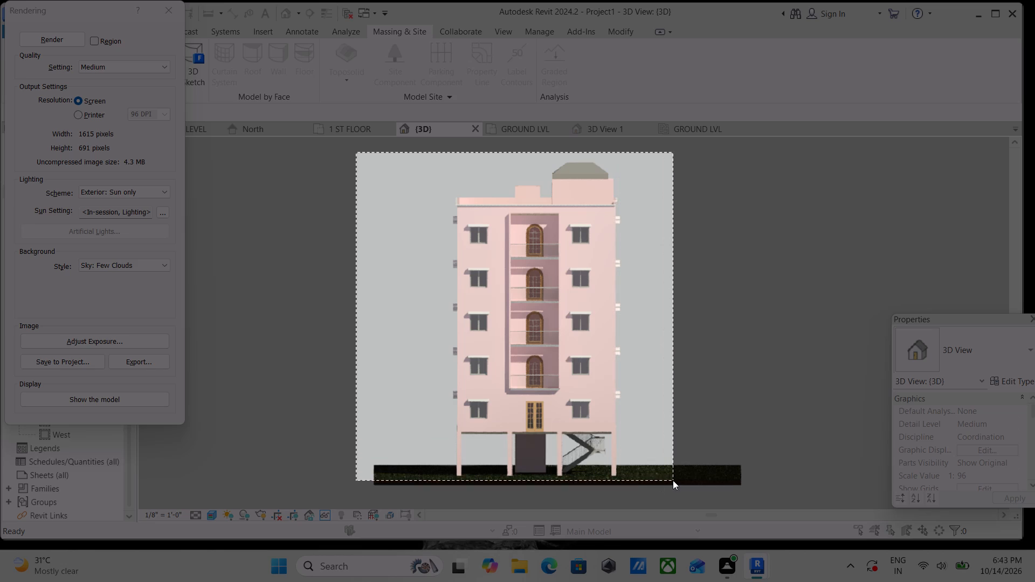
drag(673, 480, 677, 502)
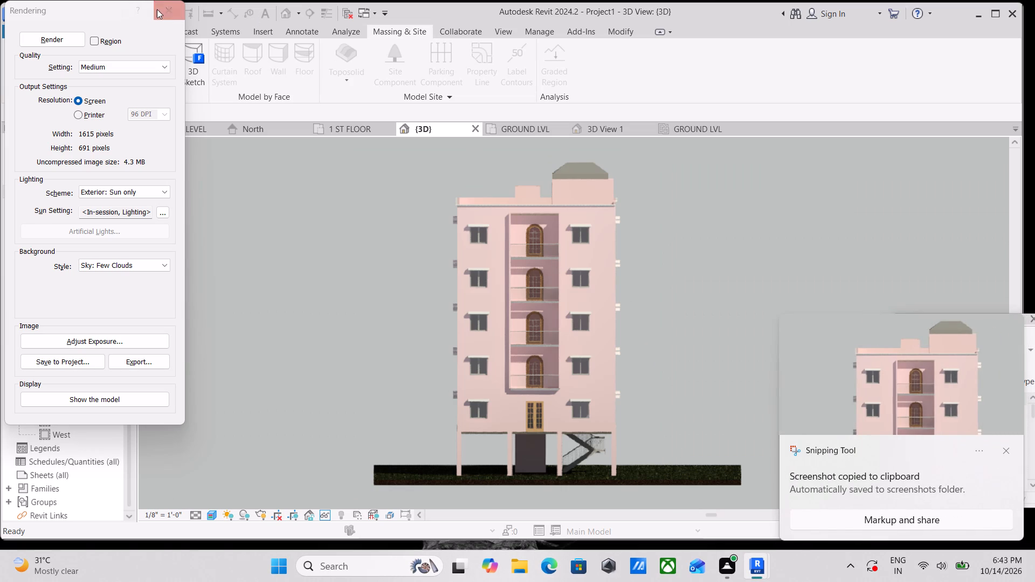
click(176, 13)
Orient the 3D view to the Left face and frame the whole building with its ground.
scroll(590, 248, down, 1)
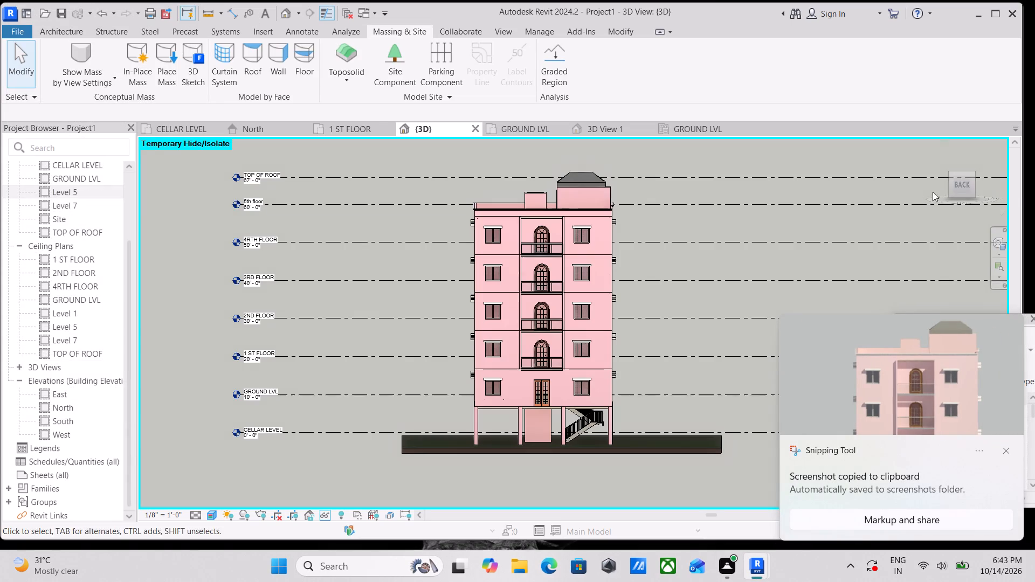
click(974, 189)
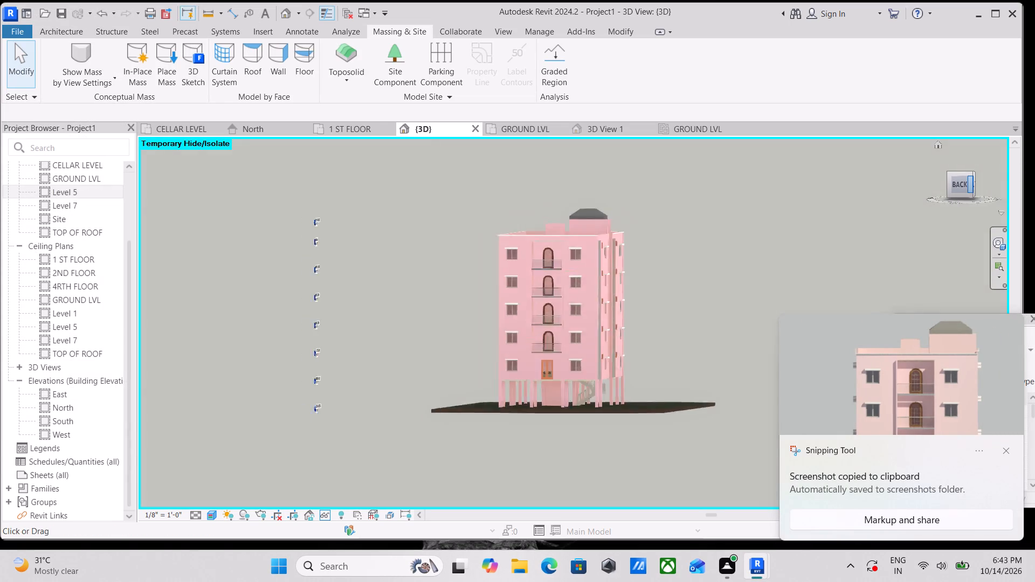
click(974, 189)
scroll(613, 282, up, 4)
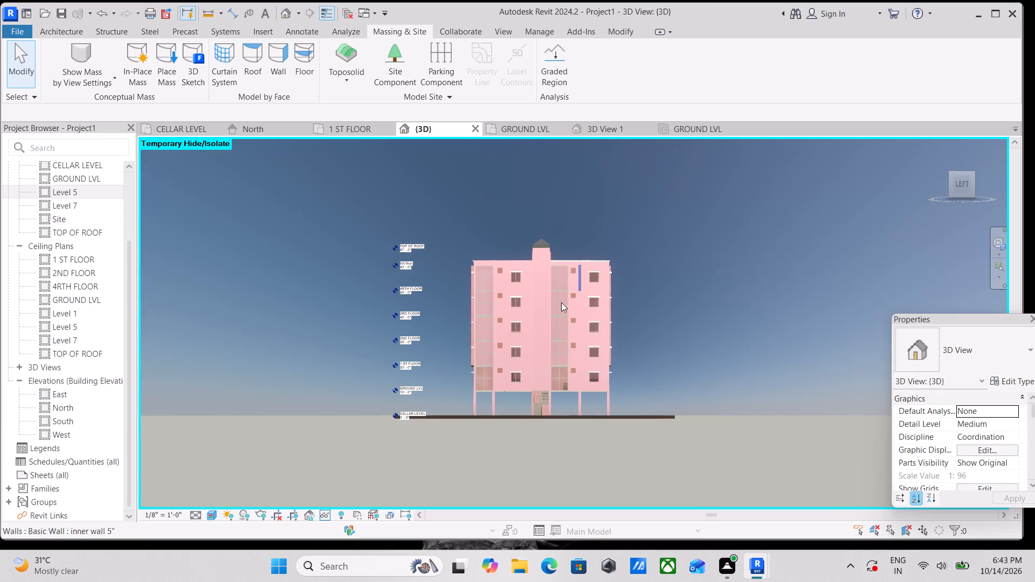
scroll(561, 302, up, 6)
middle_click(547, 306)
scroll(547, 306, down, 3)
middle_click(547, 306)
Render the Left elevation as a region, with both vertical edges of the region pulled in close to the building.
text(rr)
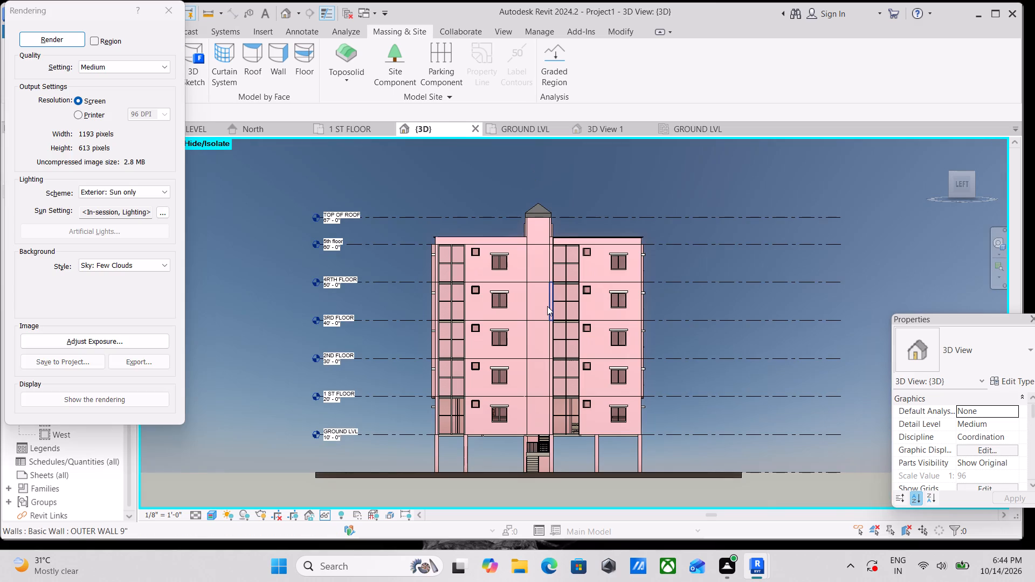
click(96, 36)
scroll(544, 239, down, 1)
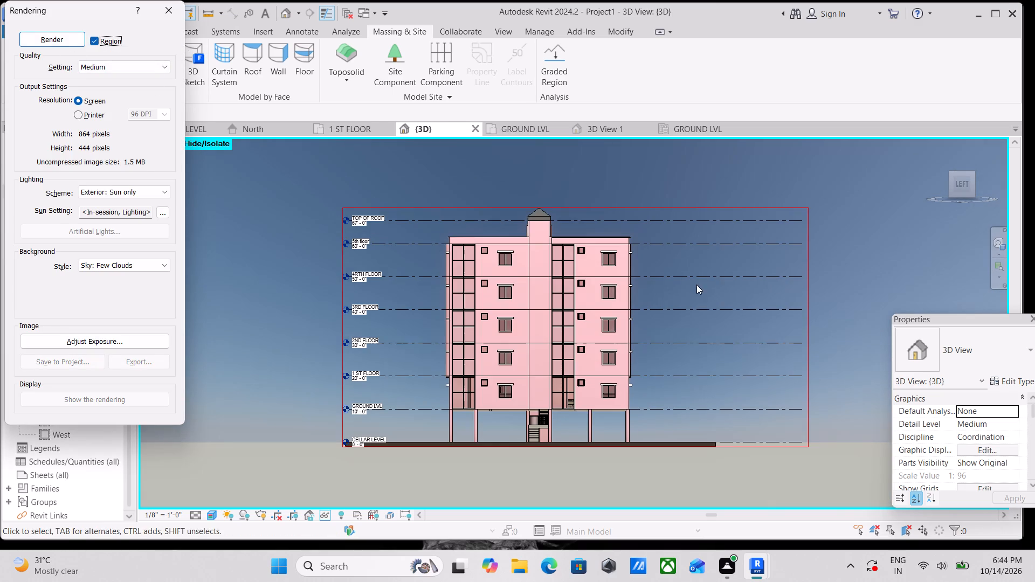
click(810, 332)
drag(809, 330, 786, 330)
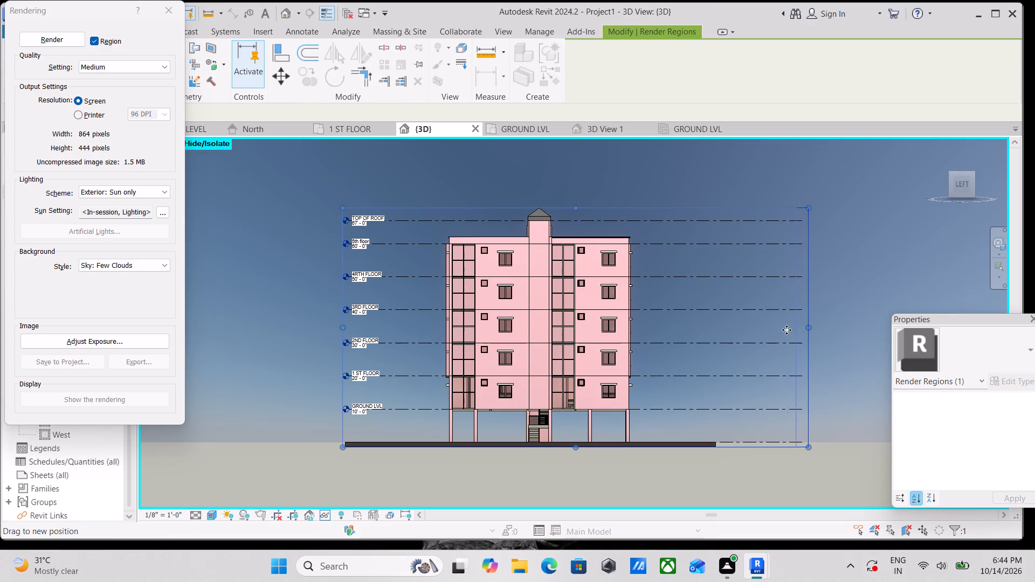
drag(786, 330, 682, 338)
scroll(333, 307, up, 3)
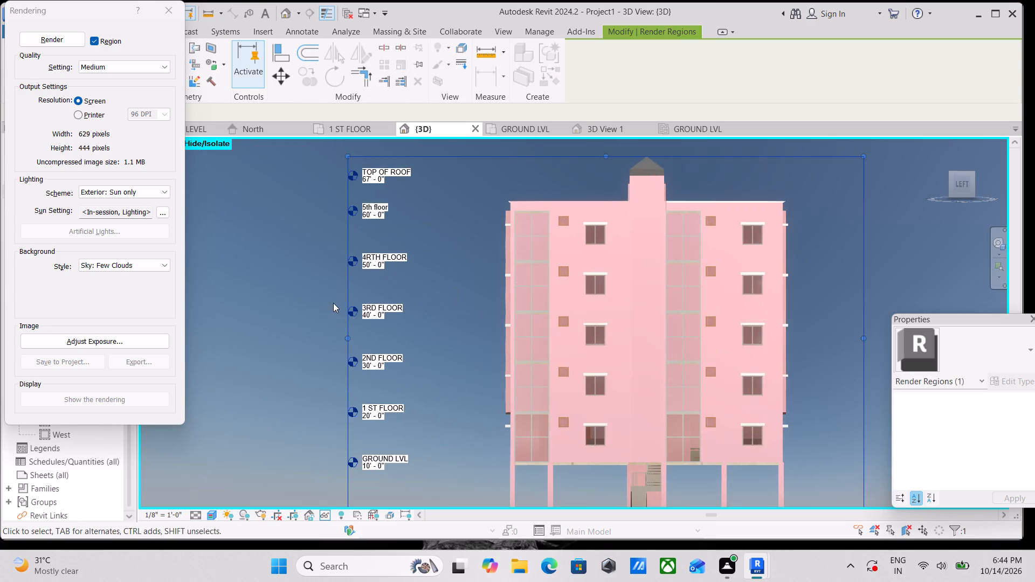
scroll(334, 297, up, 2)
click(348, 284)
drag(353, 354, 487, 382)
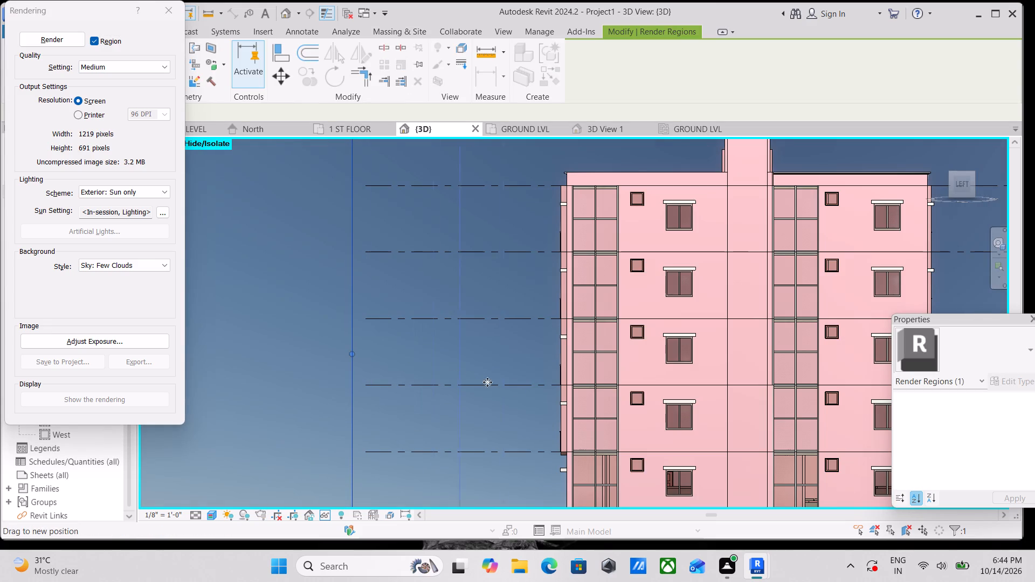
drag(487, 382, 538, 392)
scroll(540, 380, down, 2)
middle_drag(540, 380, 509, 393)
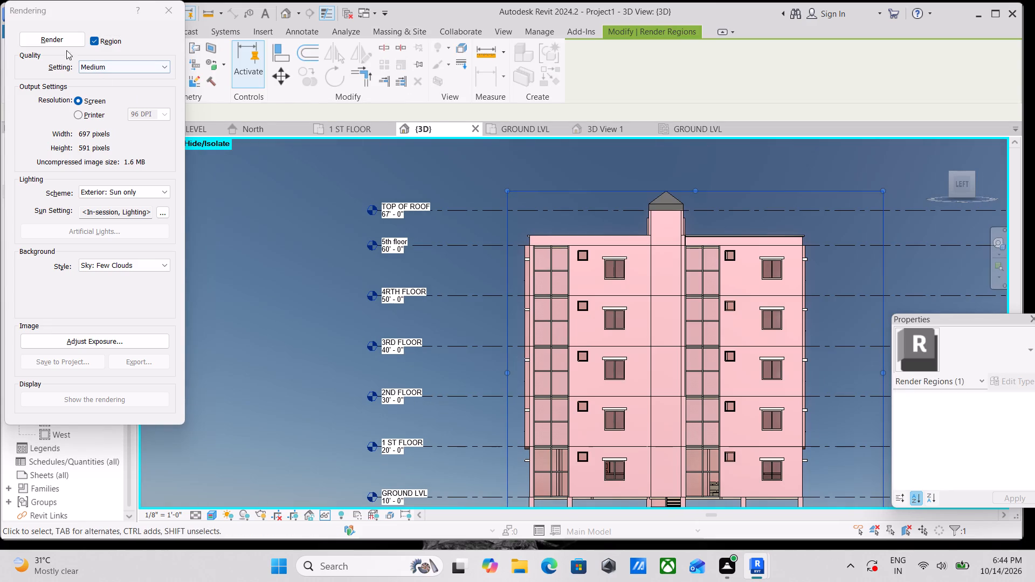
click(50, 43)
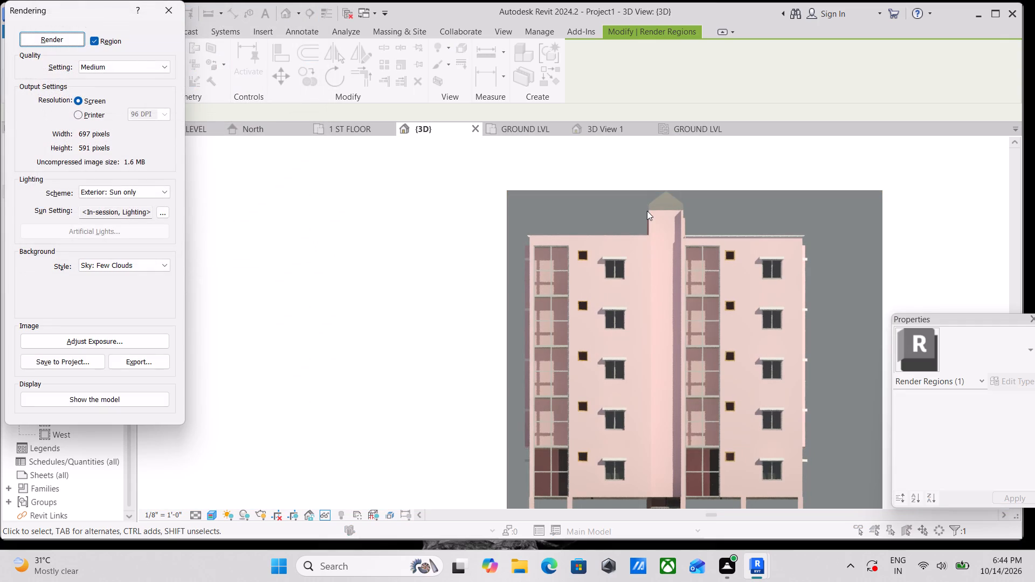
Examine the rendered Left elevation, including its windows, glazed bays and stair tower.
scroll(674, 304, down, 2)
middle_drag(661, 288, 609, 261)
middle_drag(600, 255, 525, 275)
scroll(526, 281, up, 2)
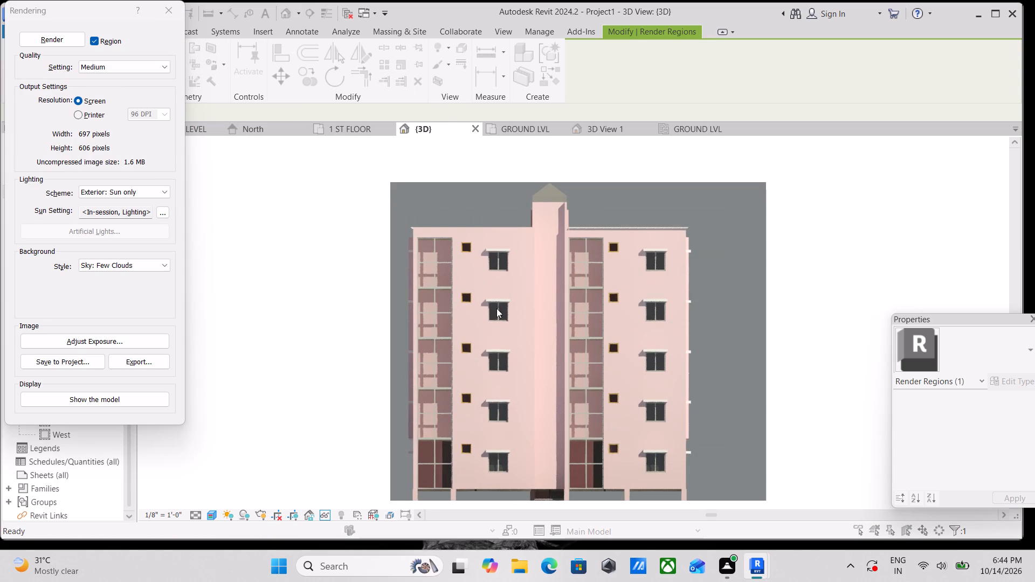
middle_drag(500, 307, 523, 294)
scroll(523, 294, up, 1)
middle_drag(546, 315, 561, 307)
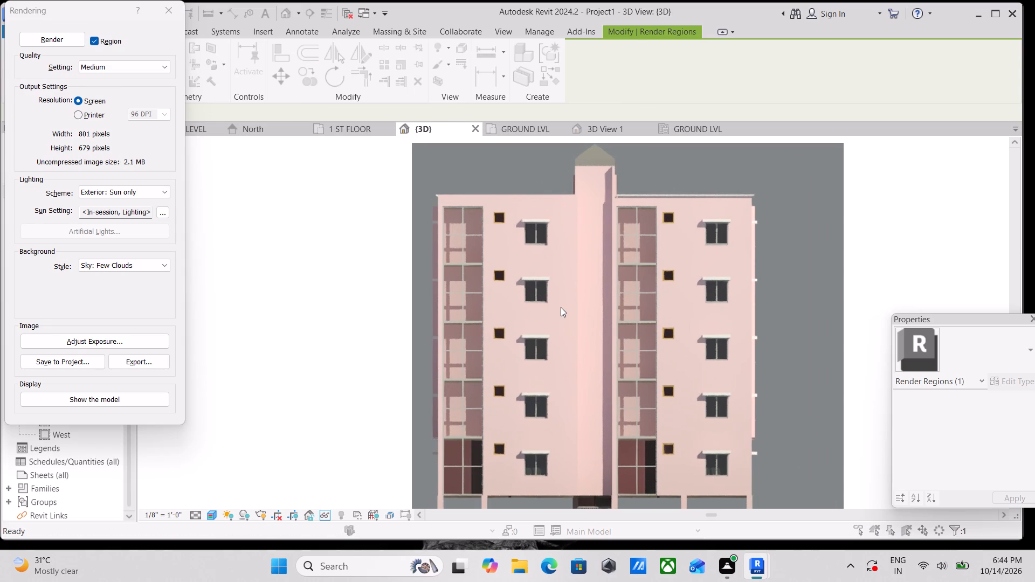
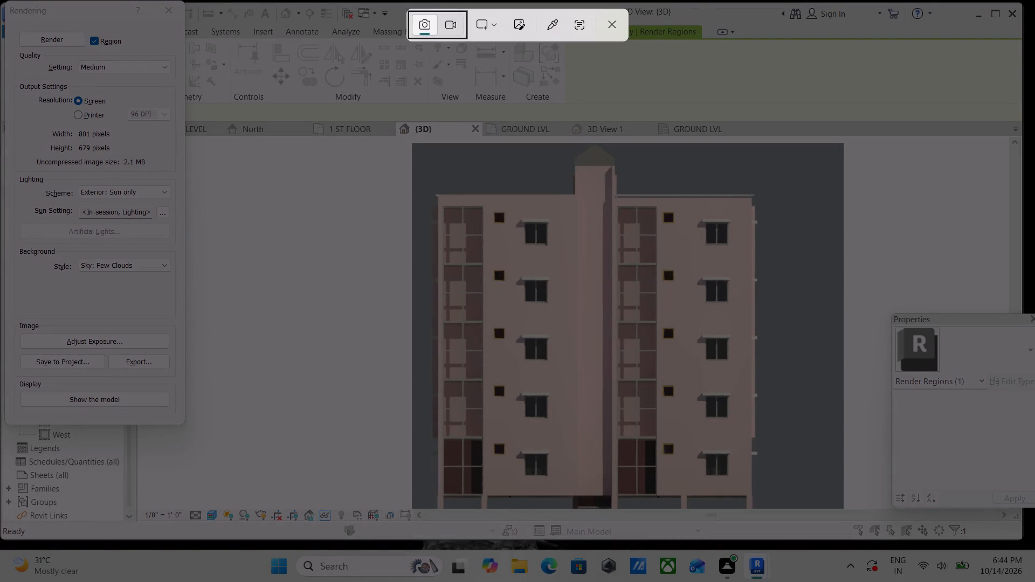
Capture a screenshot of the rendered left face of the building and close the Rendering dialog.
drag(388, 154, 807, 523)
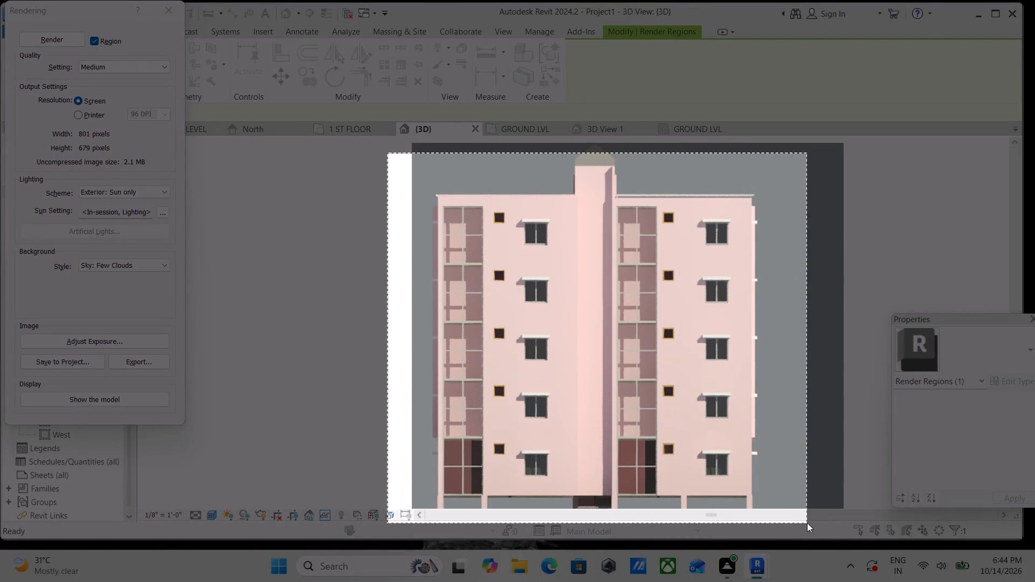
drag(807, 523, 832, 508)
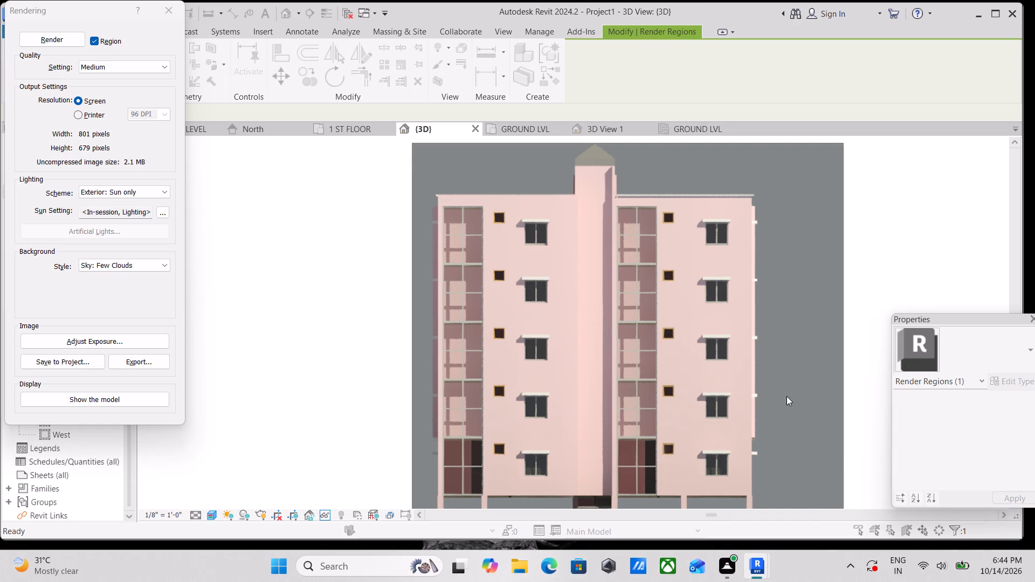
click(164, 9)
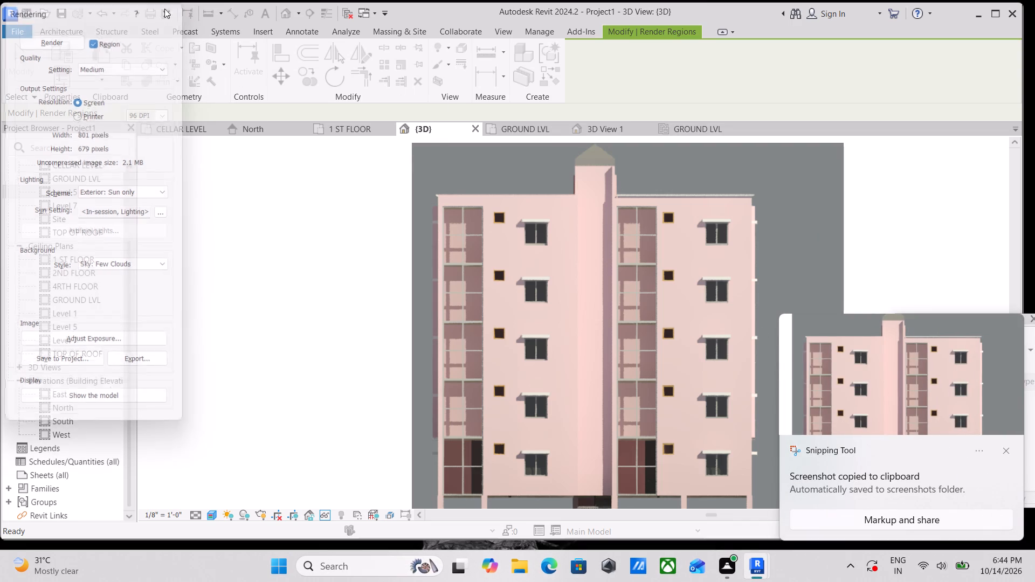
Save the project in Downloads as a Revit project file named internship revit project 2.
scroll(598, 348, down, 1)
middle_click(598, 348)
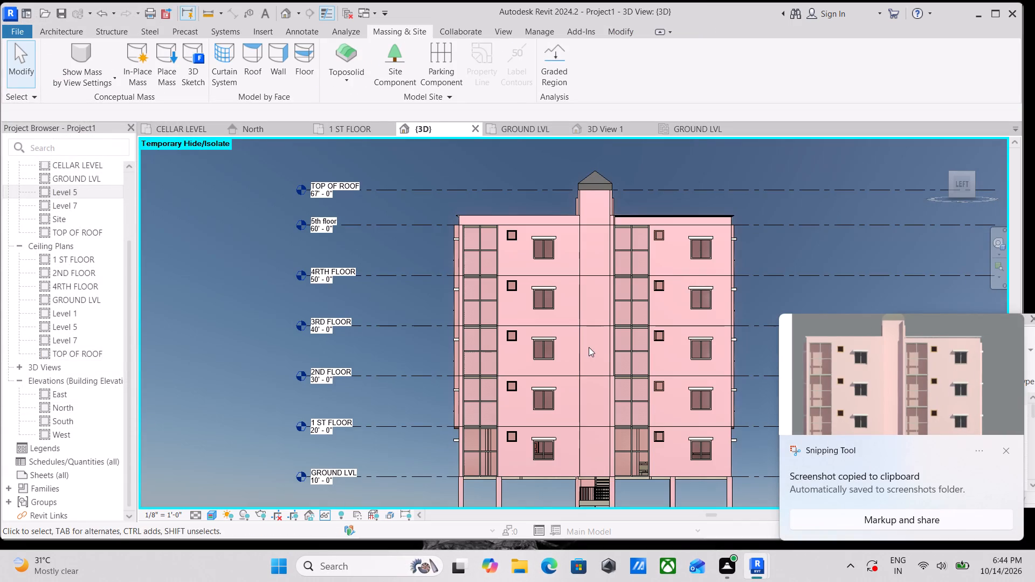
key(ctrl+s)
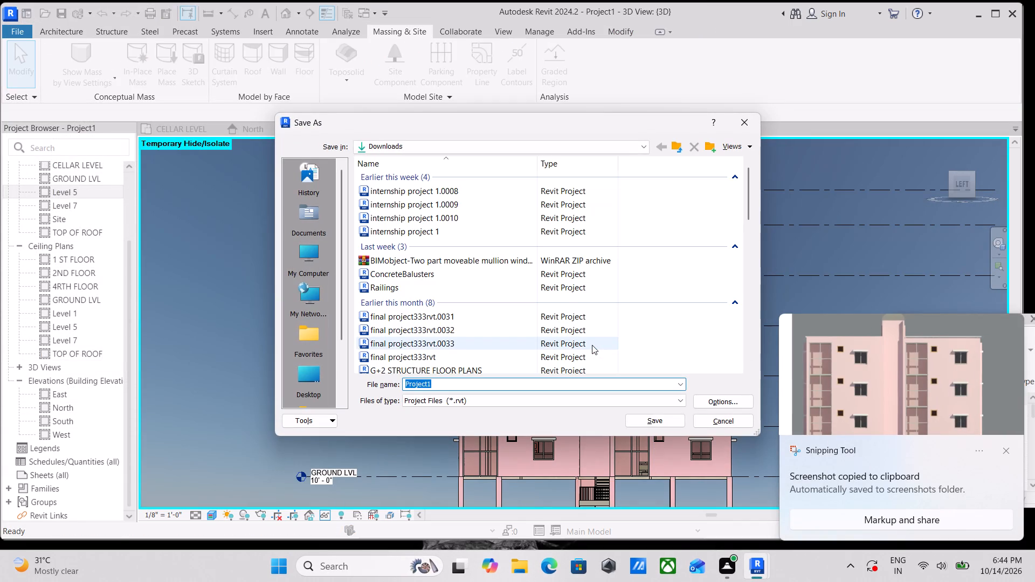
key(BackSpace)
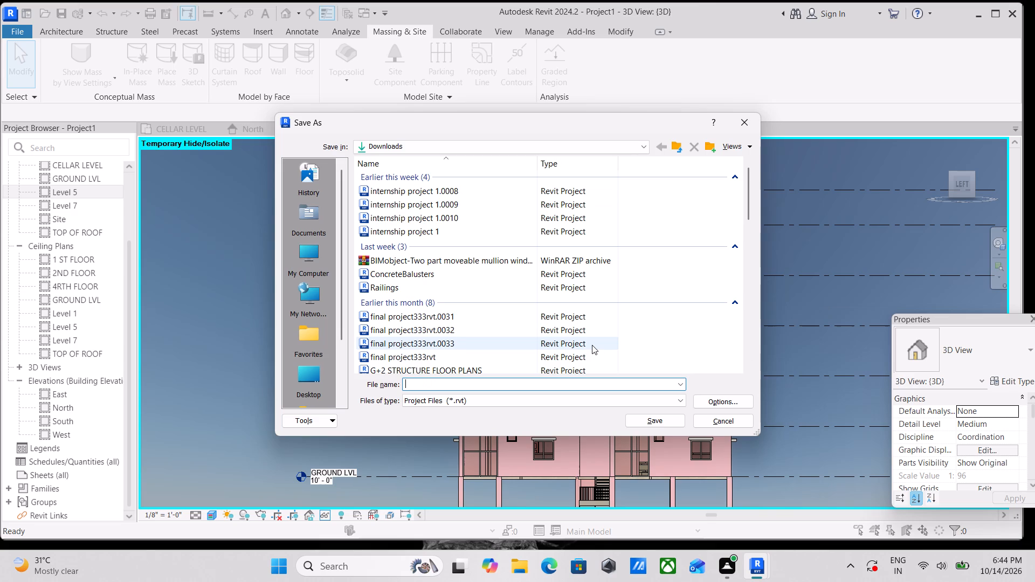
text(inter)
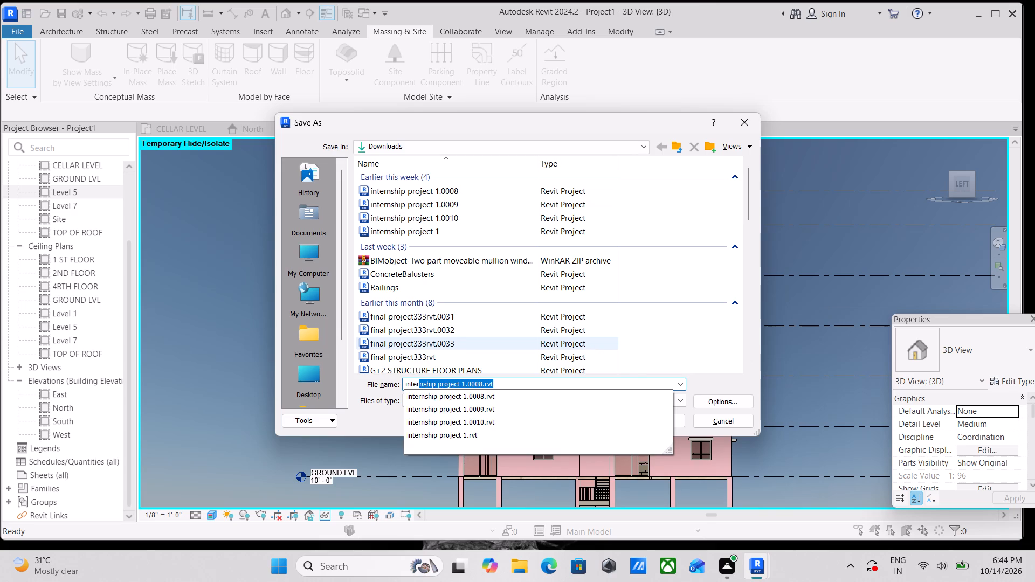
text(nsg)
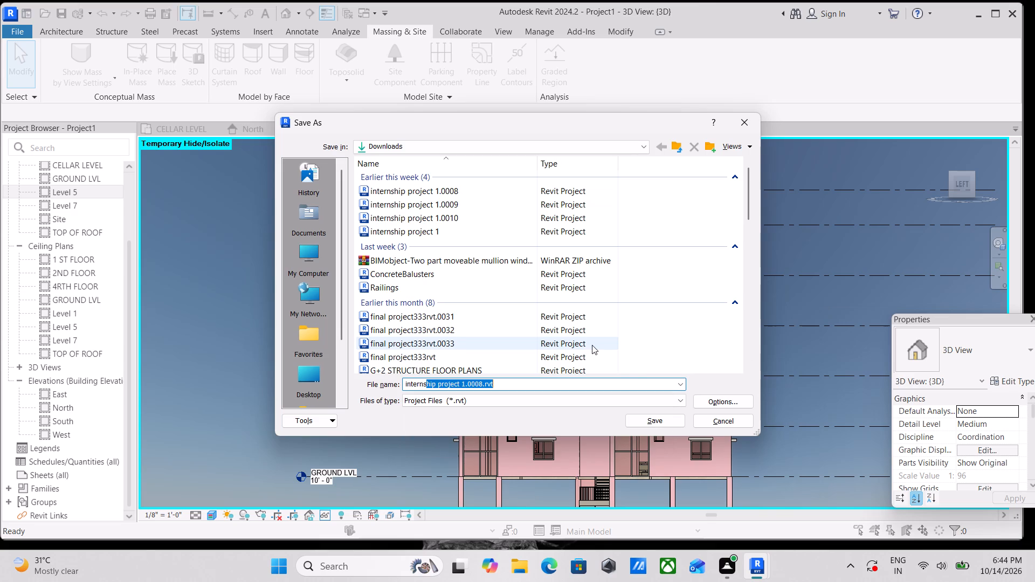
key(BackSpace)
text(hip a)
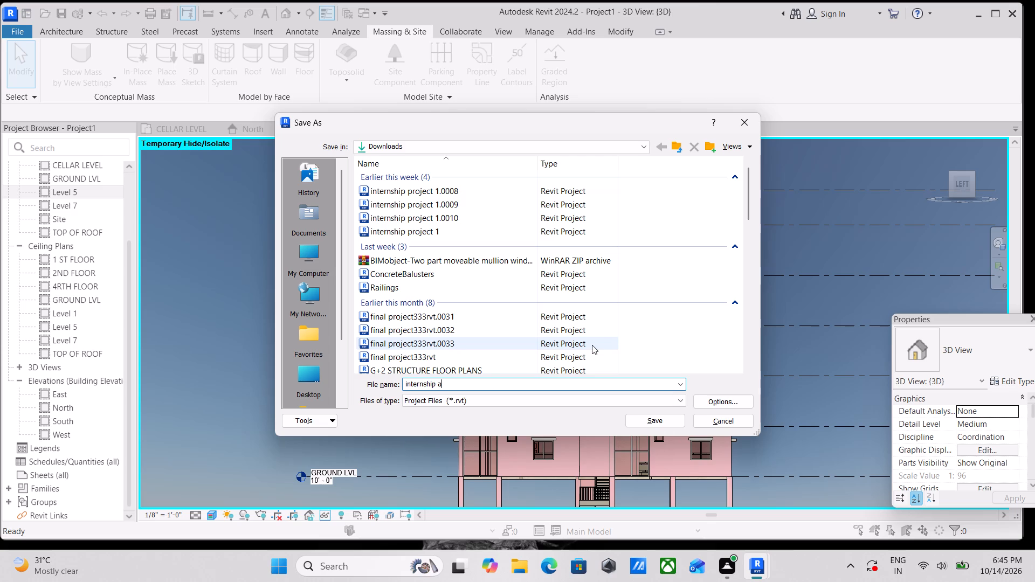
key(BackSpace)
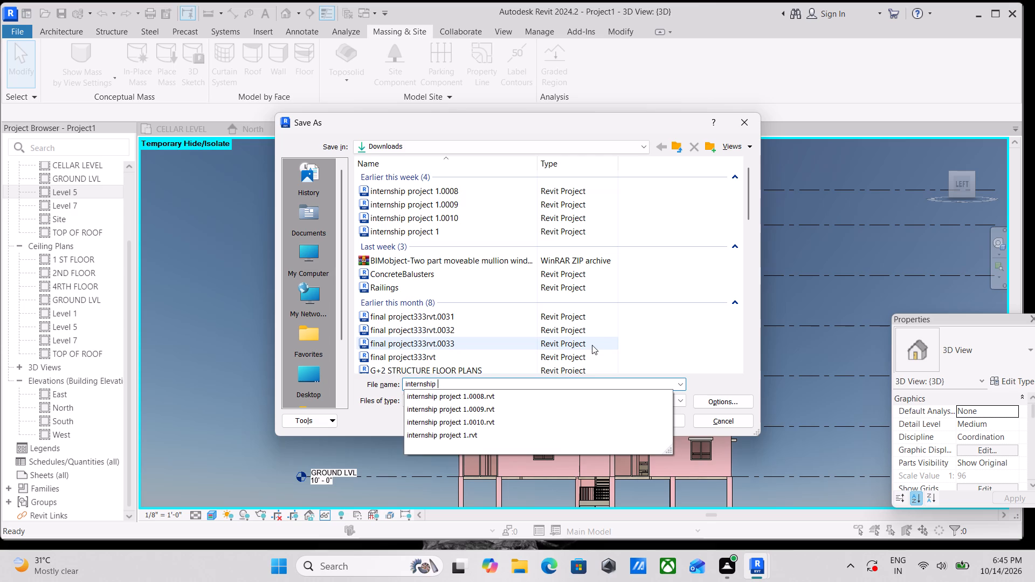
key(r)
text(EVIT)
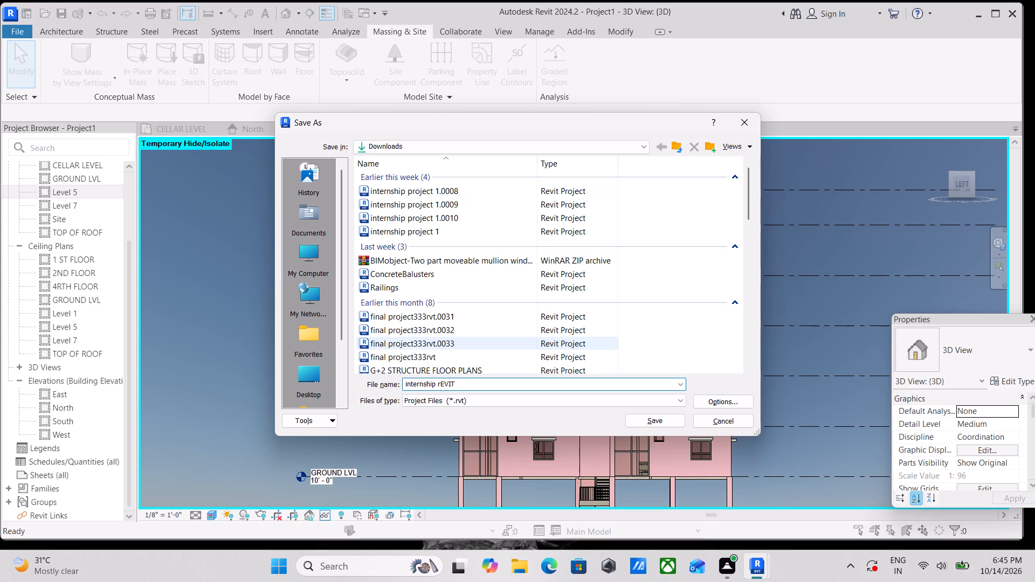
key(BackSpace)
key(BackSpace)
key(BackSpace)
key(BackSpace)
key(BackSpace)
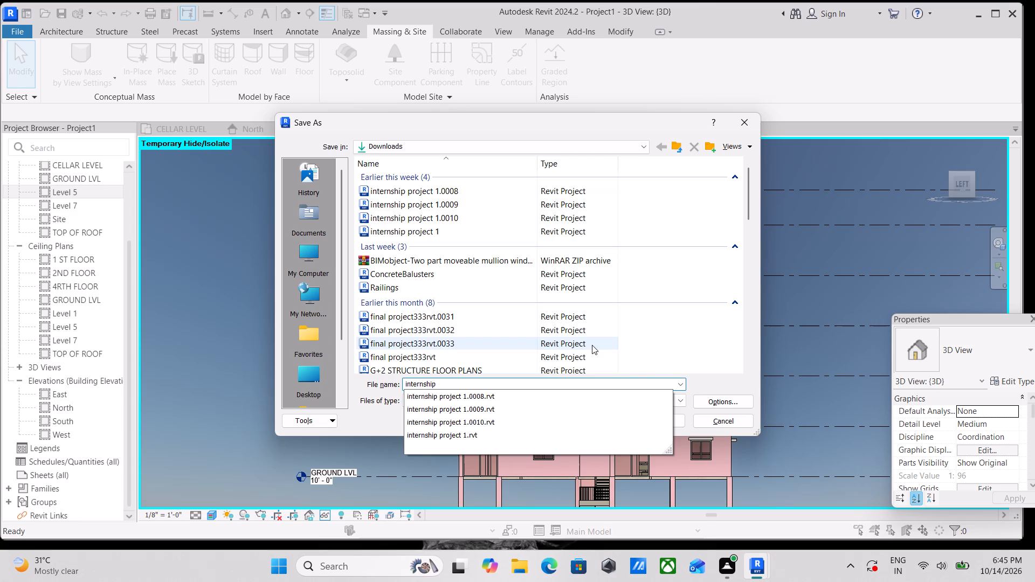
text(revit)
key(space)
text(projecr)
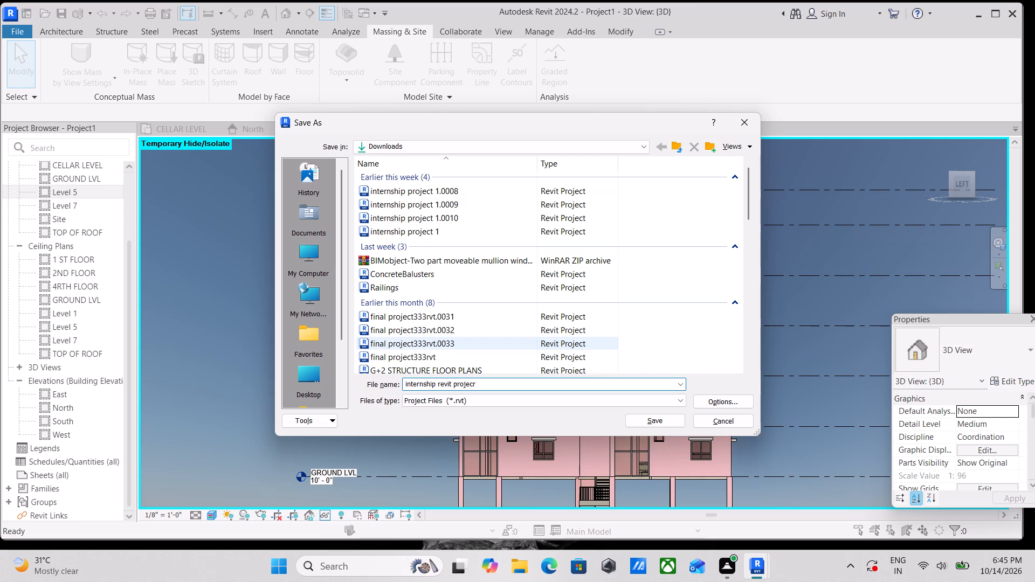
key(BackSpace)
text(t)
key(space)
key(2)
click(656, 424)
Orient the 3D view to the corner between the Right and Back faces and frame the building for rendering.
scroll(666, 373, down, 2)
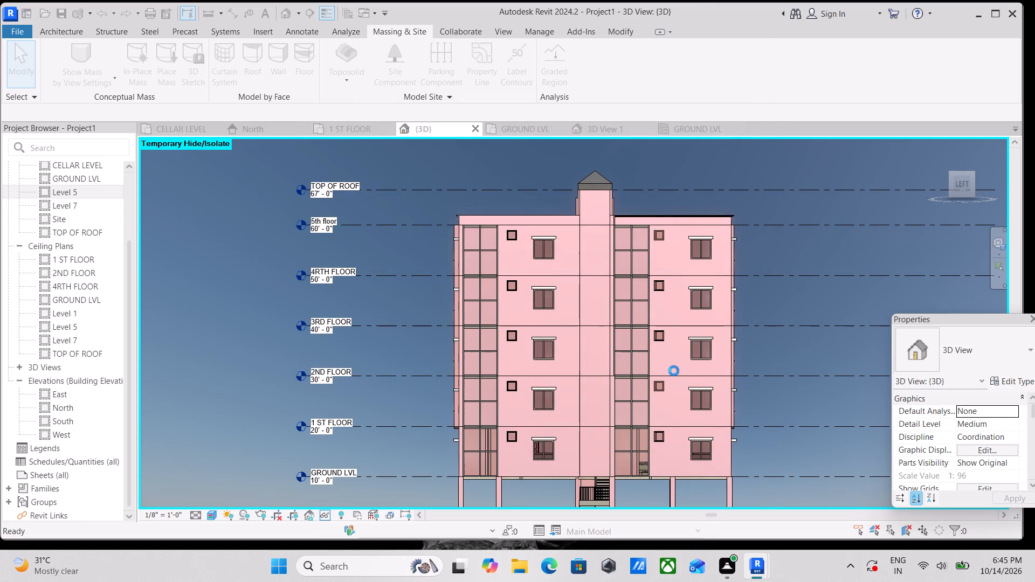
scroll(675, 370, down, 2)
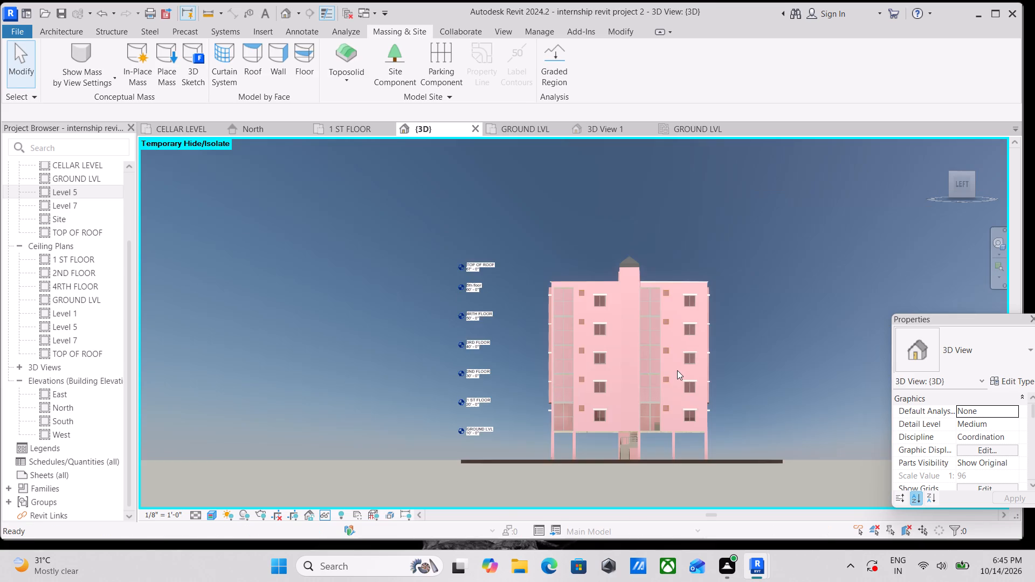
click(950, 185)
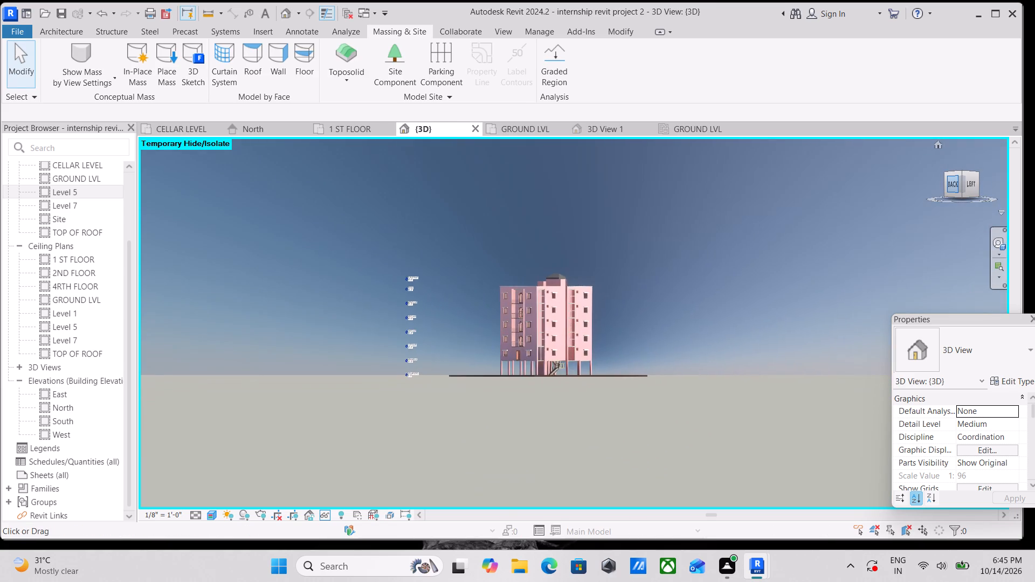
click(948, 188)
scroll(529, 361, up, 4)
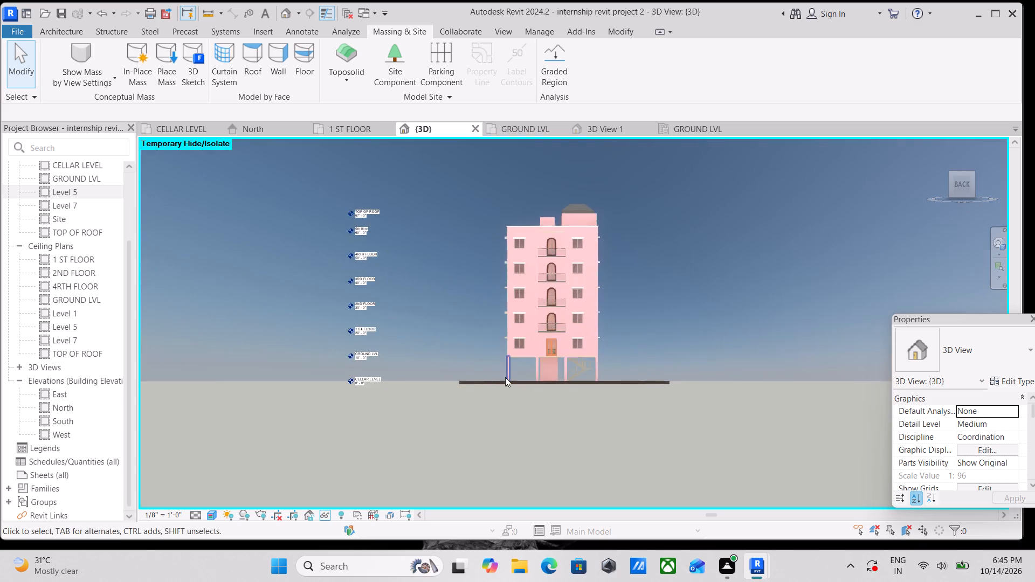
scroll(505, 377, up, 3)
middle_drag(470, 368, 471, 451)
scroll(568, 418, up, 2)
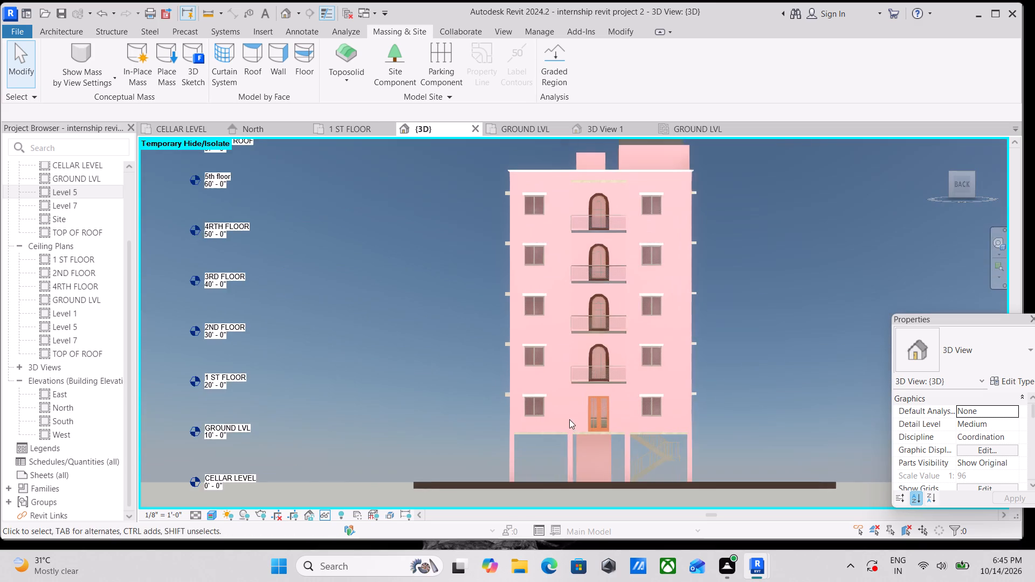
scroll(594, 295, up, 3)
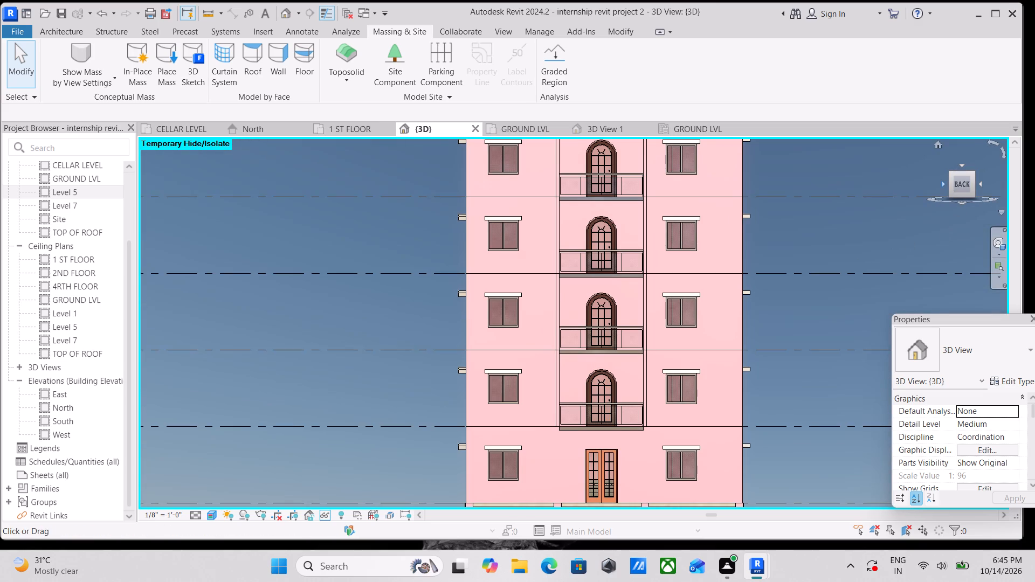
click(950, 178)
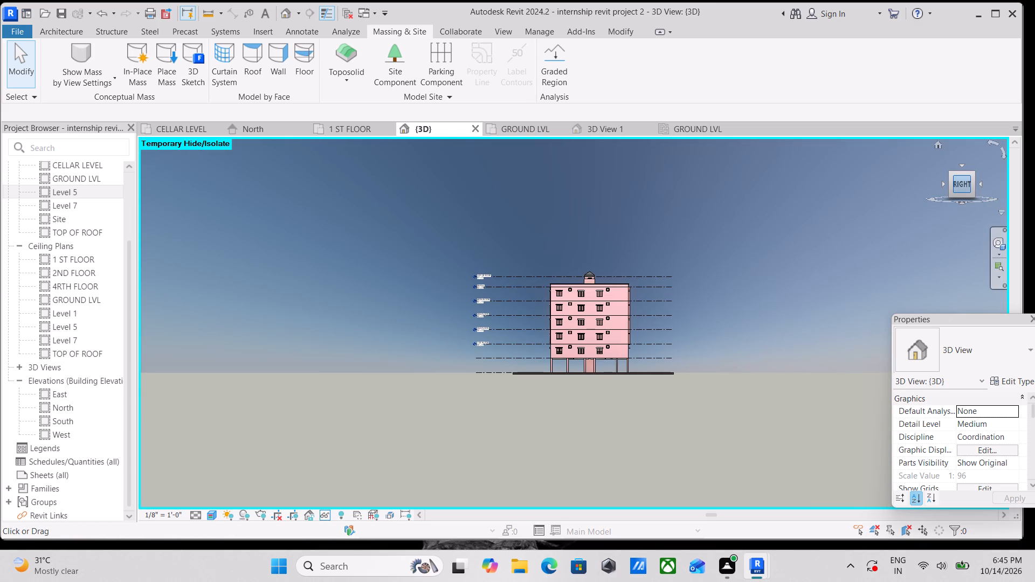
click(973, 185)
scroll(628, 340, up, 8)
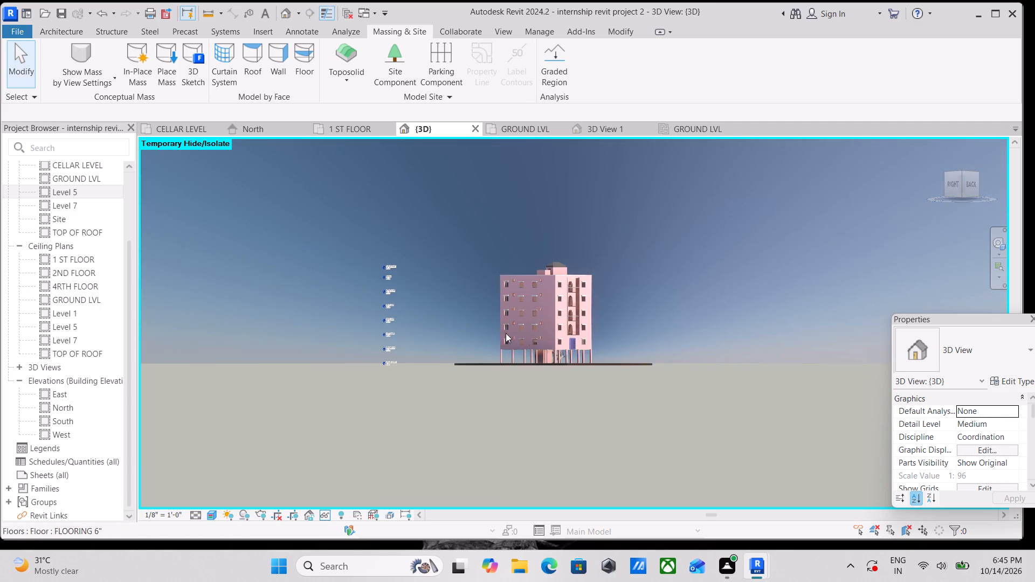
scroll(506, 333, up, 7)
scroll(524, 320, down, 2)
middle_drag(524, 320, 489, 375)
middle_drag(491, 375, 492, 356)
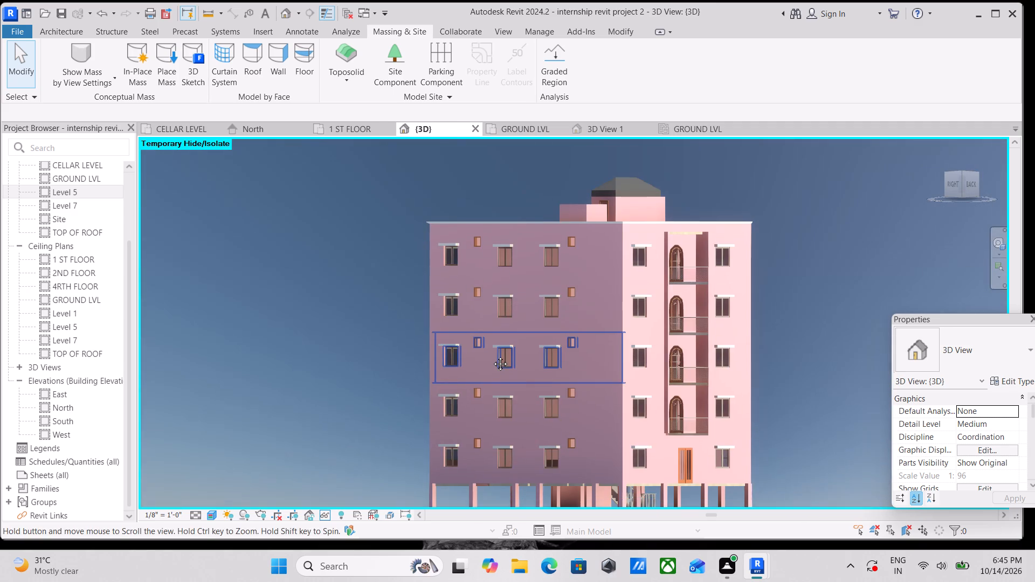
middle_drag(492, 356, 492, 354)
Render the region of the right-back corner view with the quality setting at High.
text(rr)
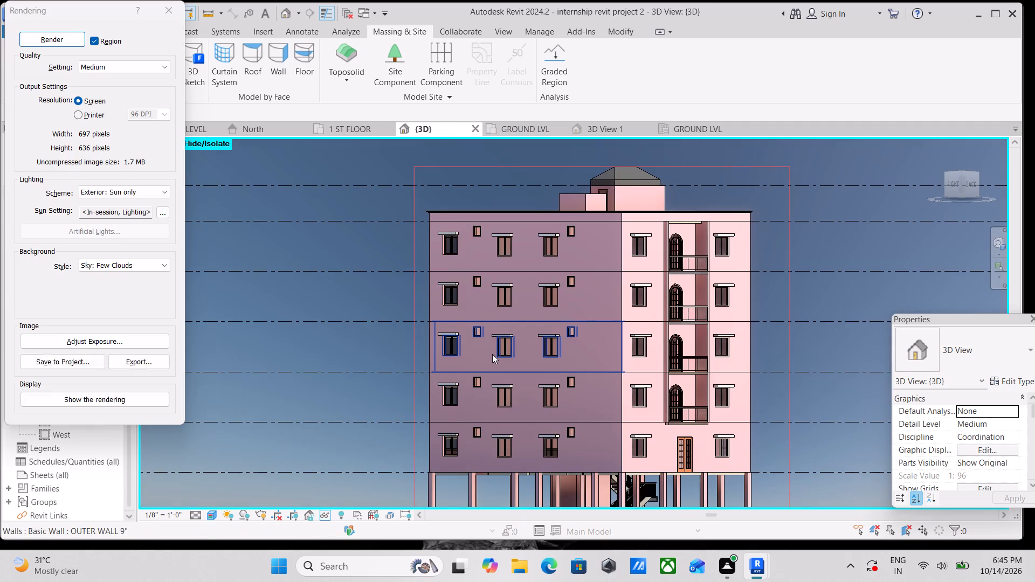
click(144, 59)
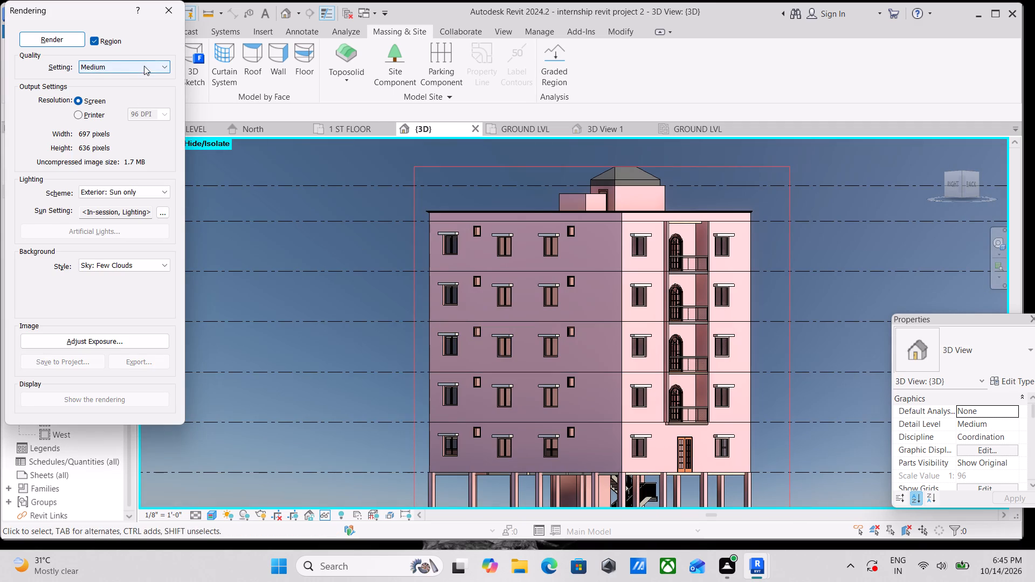
click(144, 66)
click(103, 97)
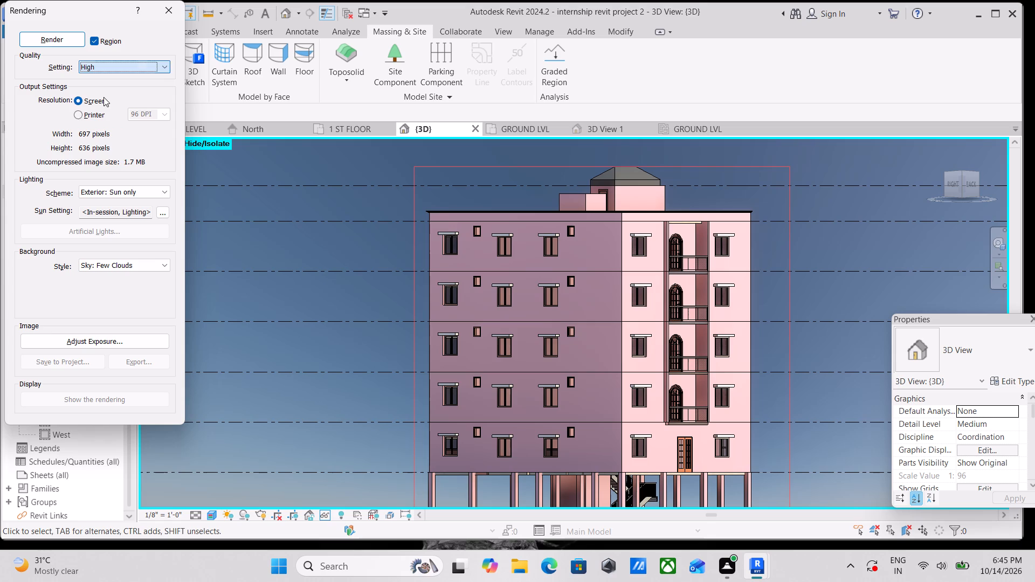
click(58, 33)
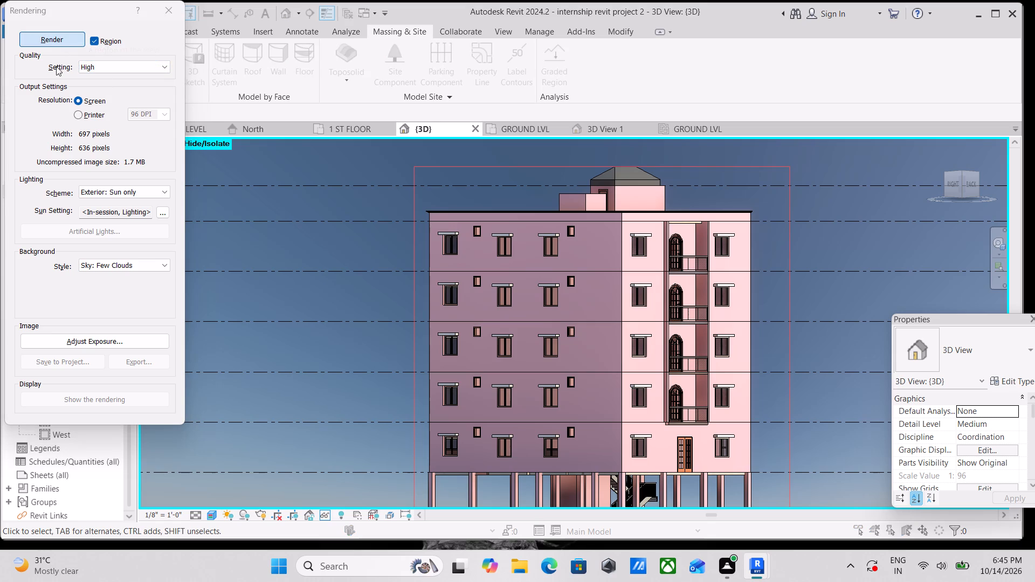
scroll(272, 271, down, 2)
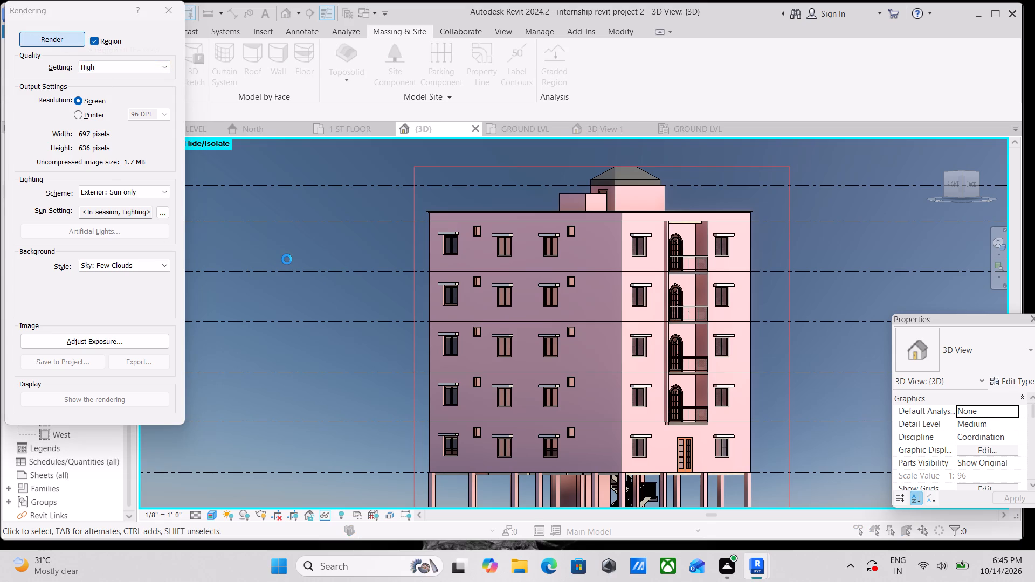
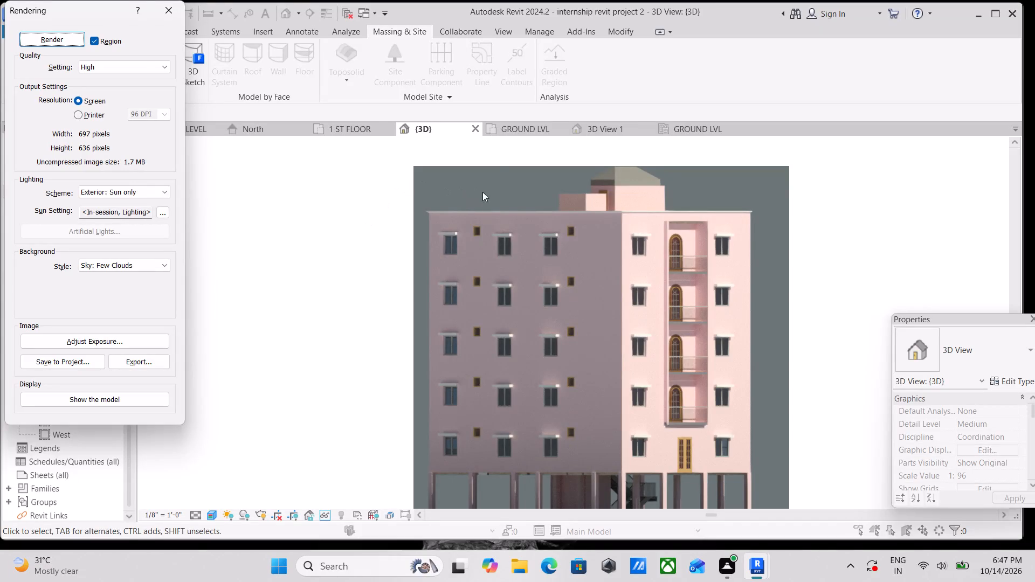
Capture a screenshot of the rendered right-back corner view of the building and close the Rendering dialog.
key(shift+super+s)
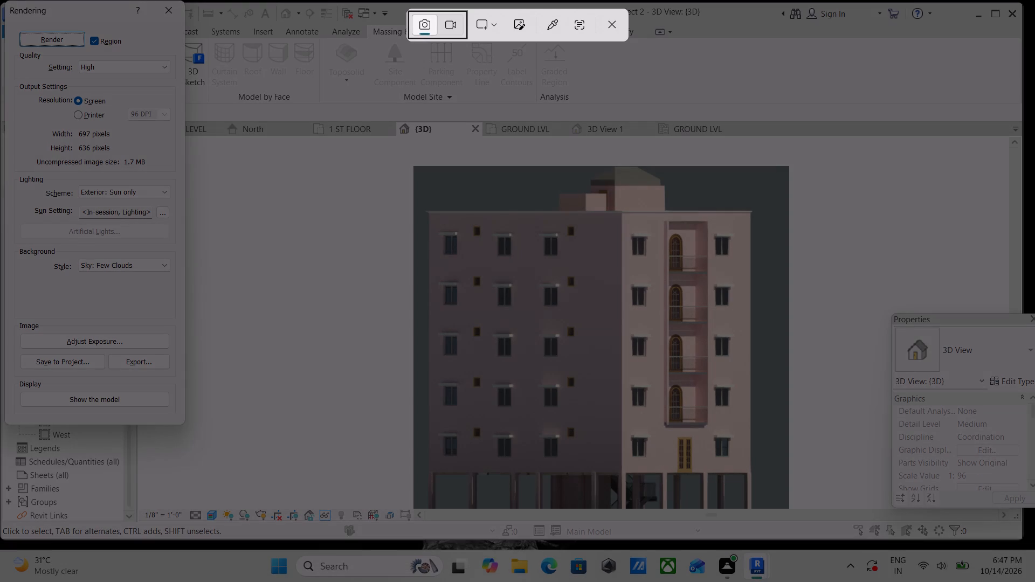
drag(411, 156, 830, 491)
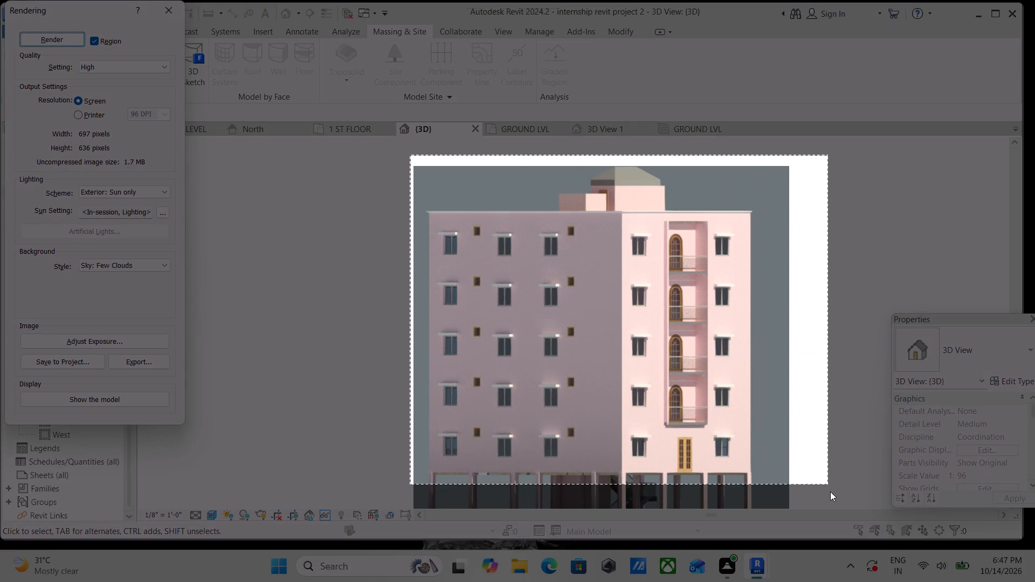
drag(830, 491, 812, 510)
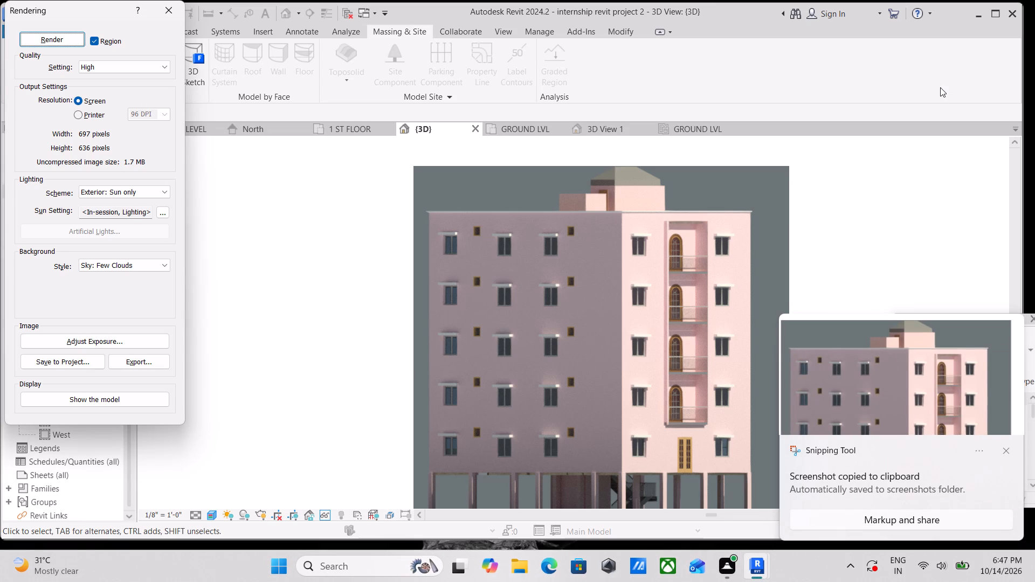
key(ctrl+s)
key(ctrl+s)
key(ctrl+s)
key(ctrl+s)
click(169, 4)
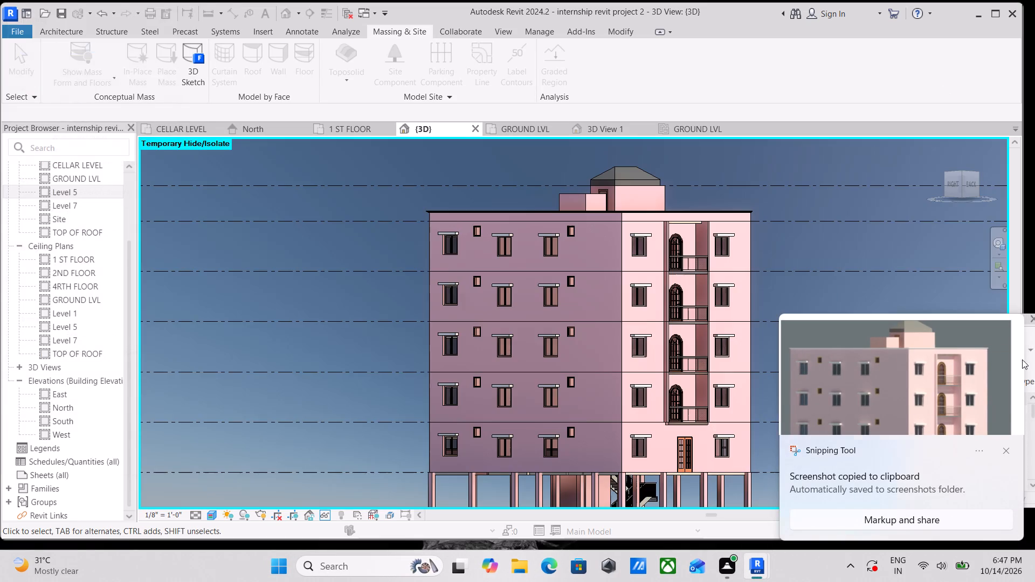
Save the internship revit project 2 project and dismiss the screenshot notification.
scroll(838, 231, up, 1)
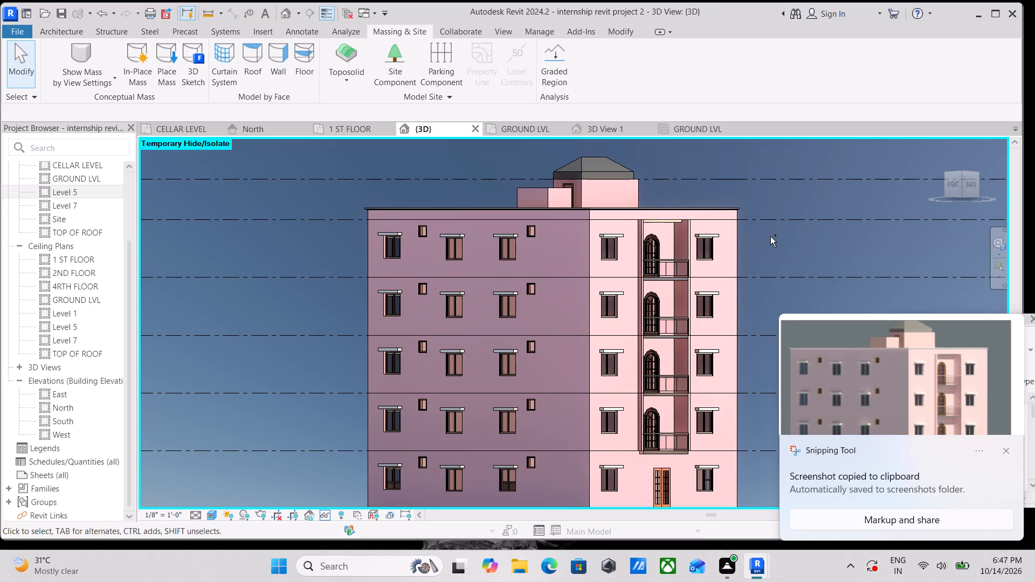
key(ctrl+s)
key(ctrl+s)
key(ctrl+s)
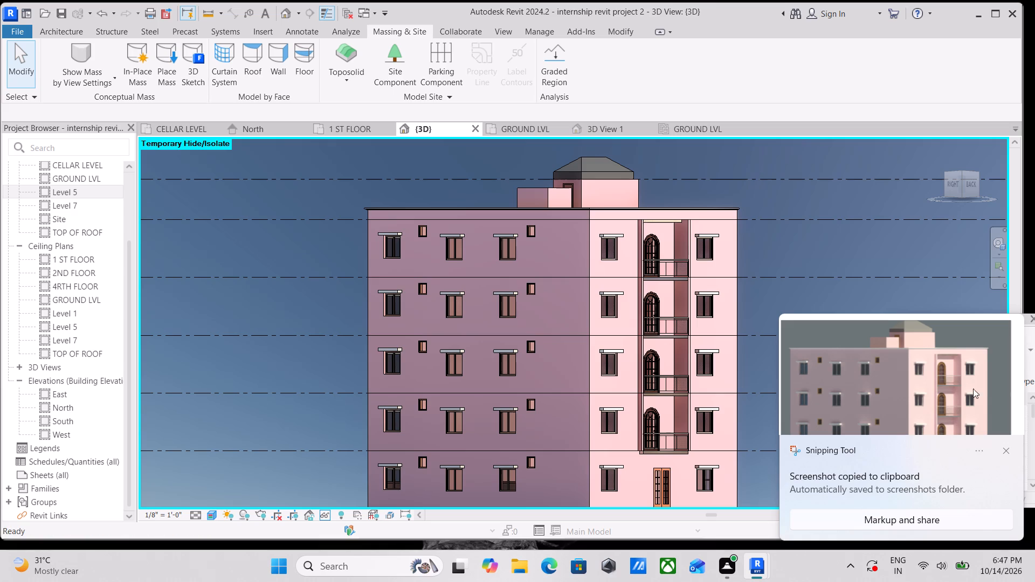
click(1008, 451)
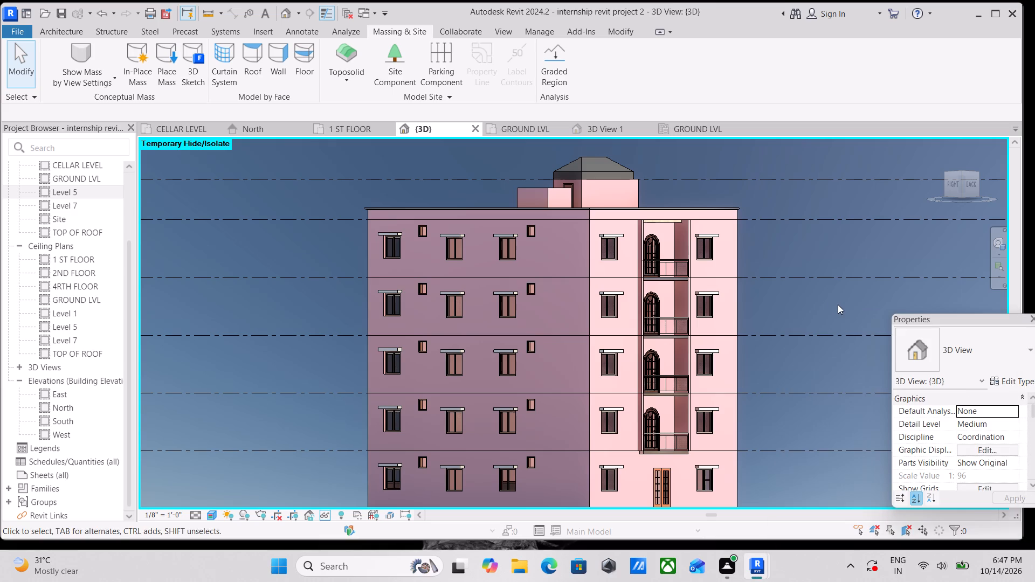
key(ctrl+s)
key(ctrl+s)
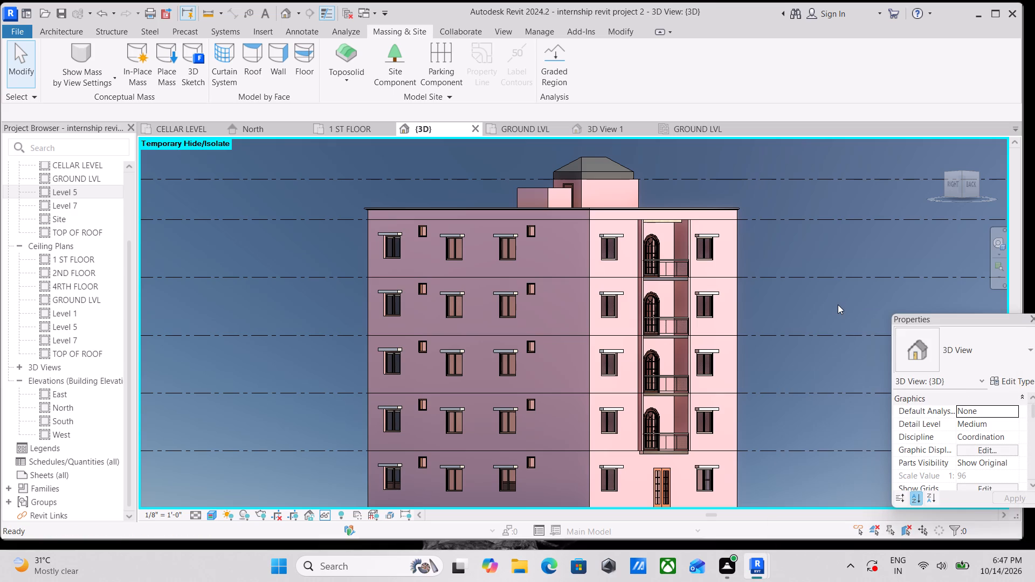
key(ctrl+s)
key(ctrl+s)
key(ctrl+s)
key(ctrl+s)
key(ctrl+s)
key(ctrl+s)
key(ctrl+s)
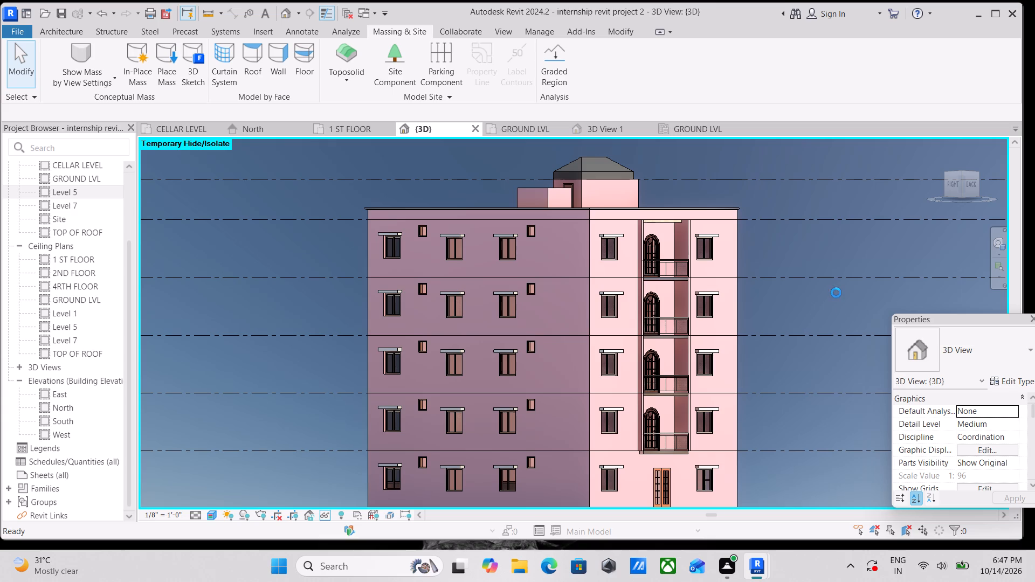
key(ctrl+s)
key(ctrl+s)
key(ctrl+s)
key(ctrl+s)
key(ctrl+s)
Close the application after saving the project.
click(1014, 12)
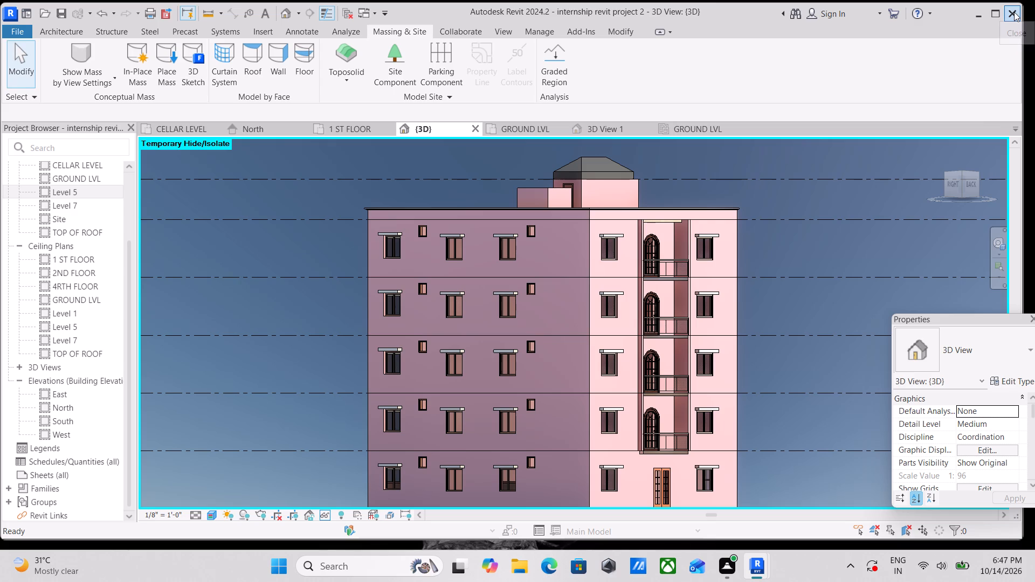